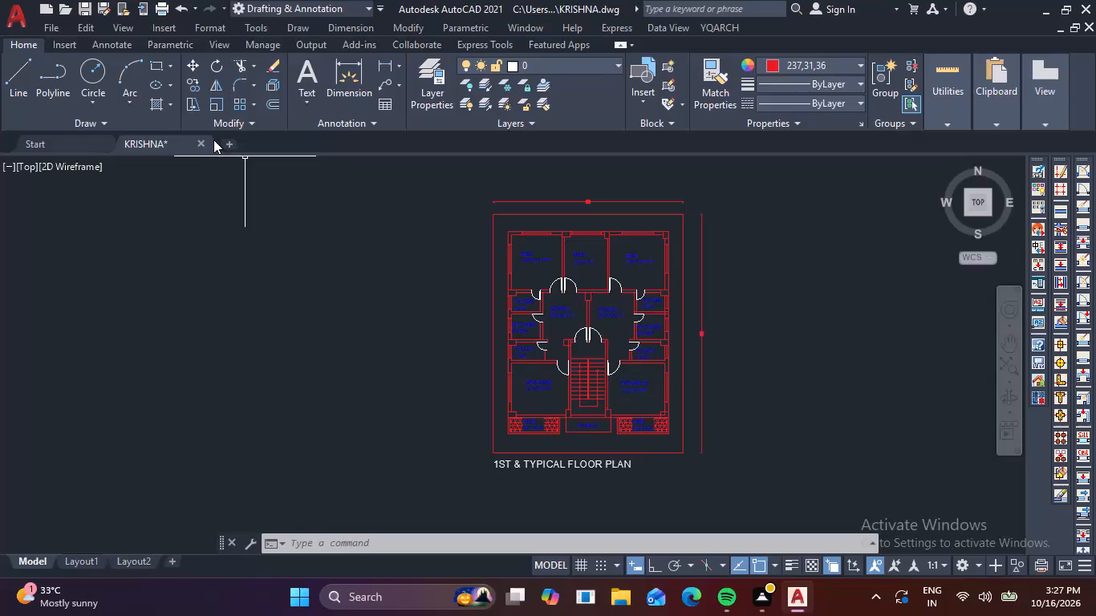
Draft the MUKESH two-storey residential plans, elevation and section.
Close the KRISHNA drawing without saving its changes.
{"action": "left_click", "coordinate": [202, 148]}
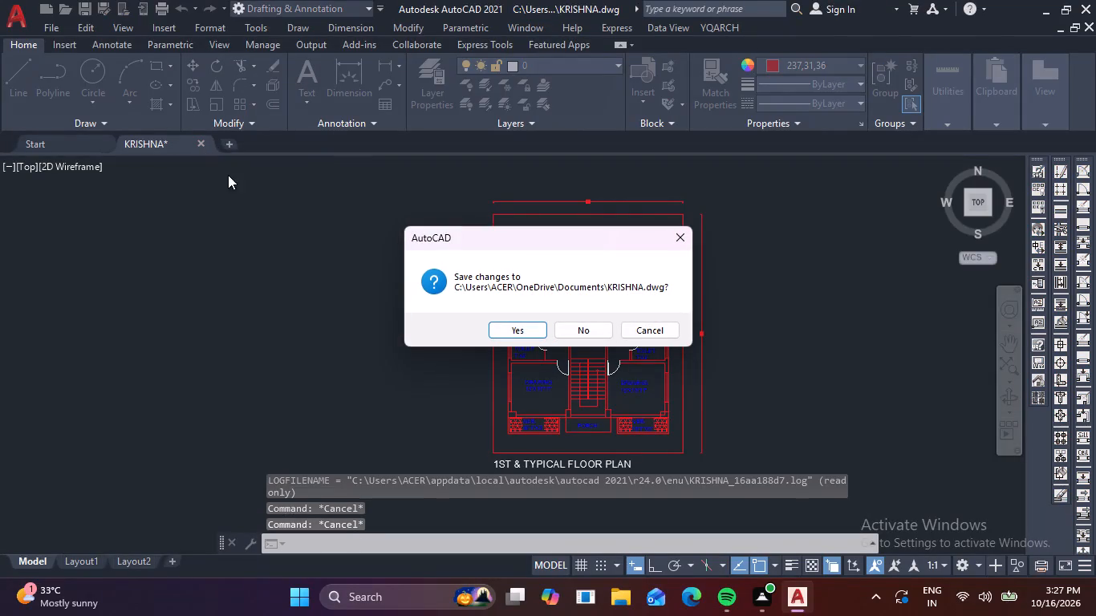
{"action": "left_click", "coordinate": [585, 333]}
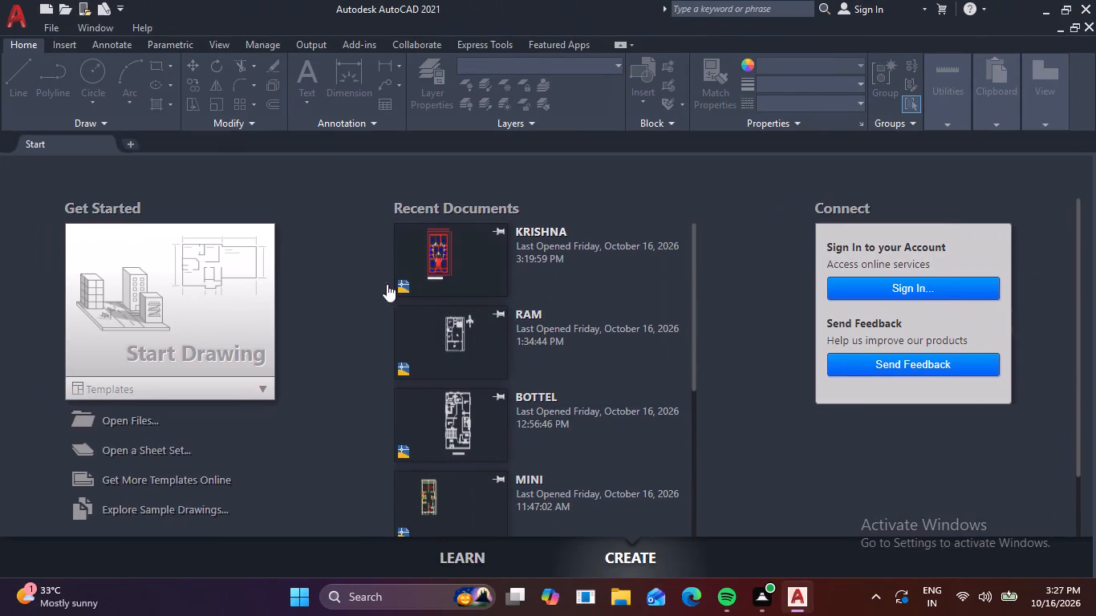
Start a new blank drawing and turn off its grid display.
{"action": "left_click", "coordinate": [229, 288]}
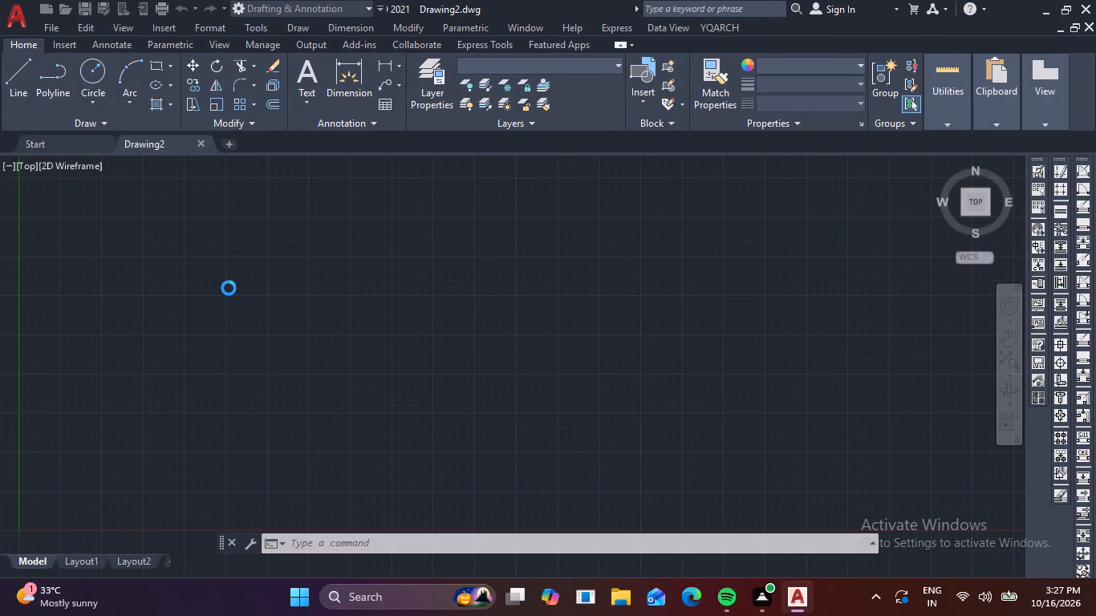
{"action": "key", "text": "F7"}
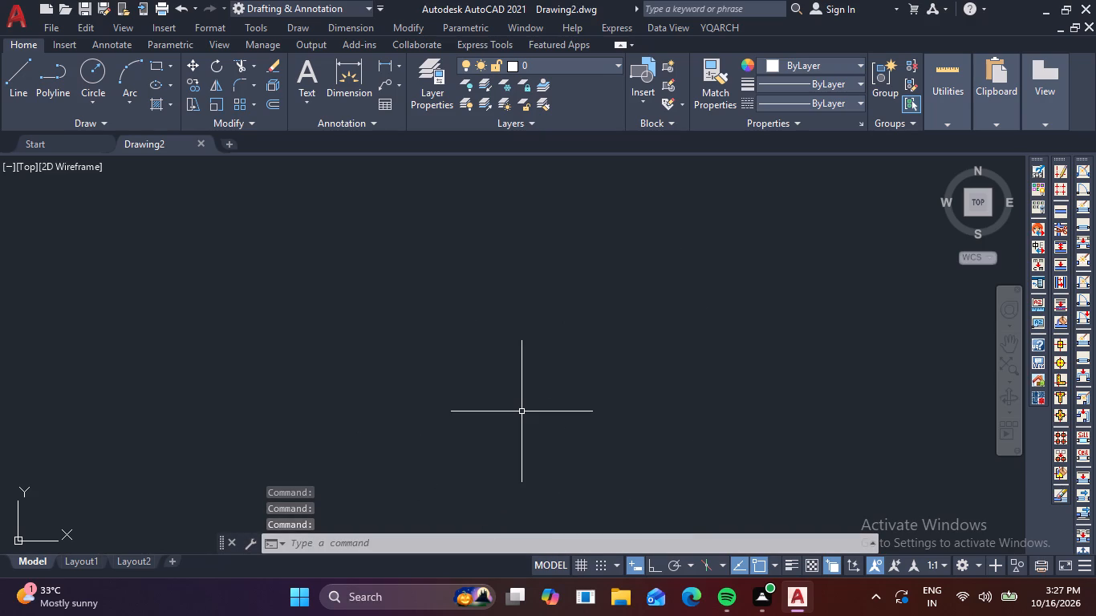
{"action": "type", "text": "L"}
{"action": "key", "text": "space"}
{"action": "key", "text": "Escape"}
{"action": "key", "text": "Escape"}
Set the drawing units to Engineering length type with 0'-0" precision.
{"action": "type", "text": "UN"}
{"action": "key", "text": "space"}
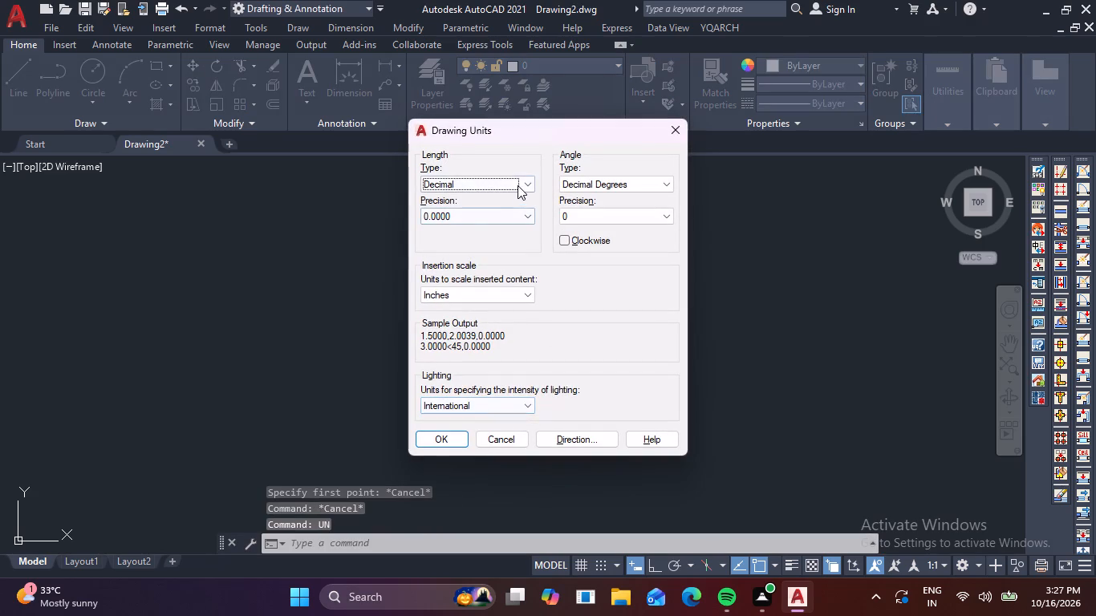
{"action": "left_click", "coordinate": [529, 188]}
{"action": "left_click", "coordinate": [512, 217]}
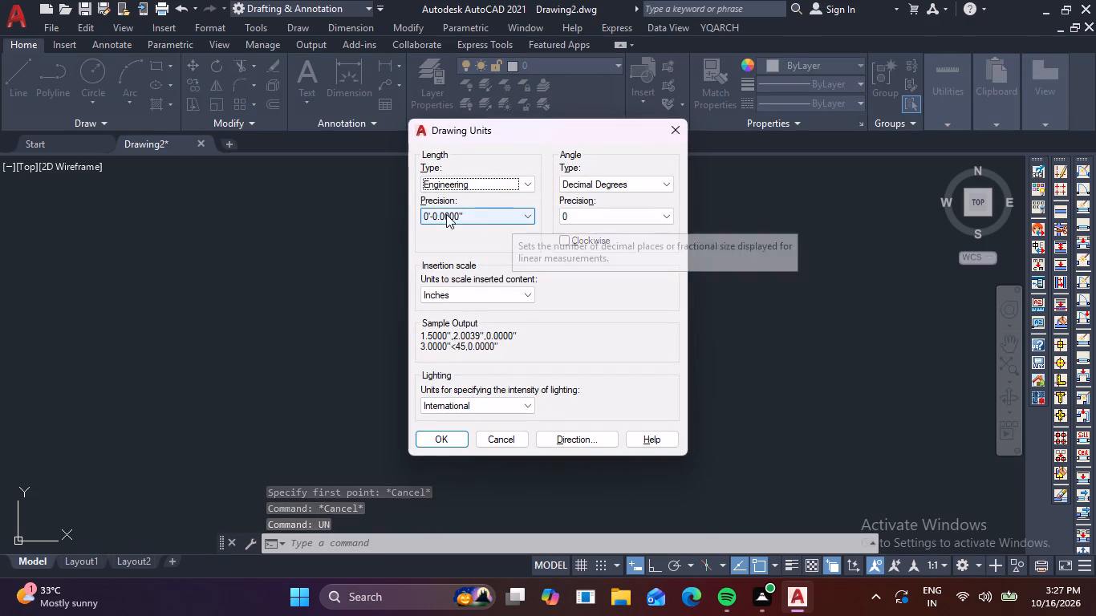
{"action": "left_click", "coordinate": [522, 216]}
{"action": "left_click", "coordinate": [498, 232]}
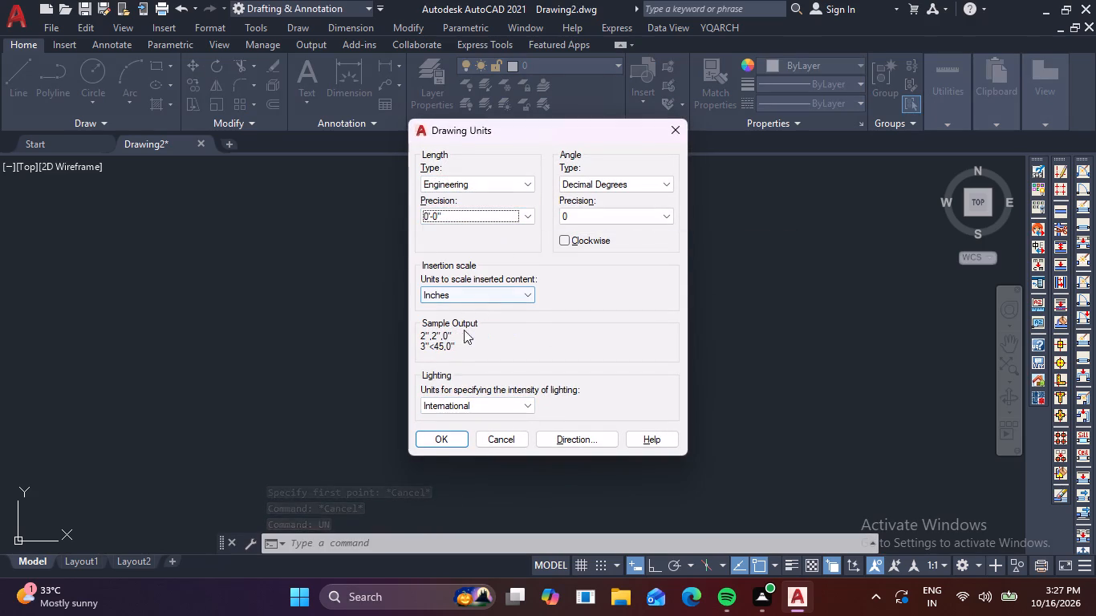
{"action": "left_click", "coordinate": [439, 446]}
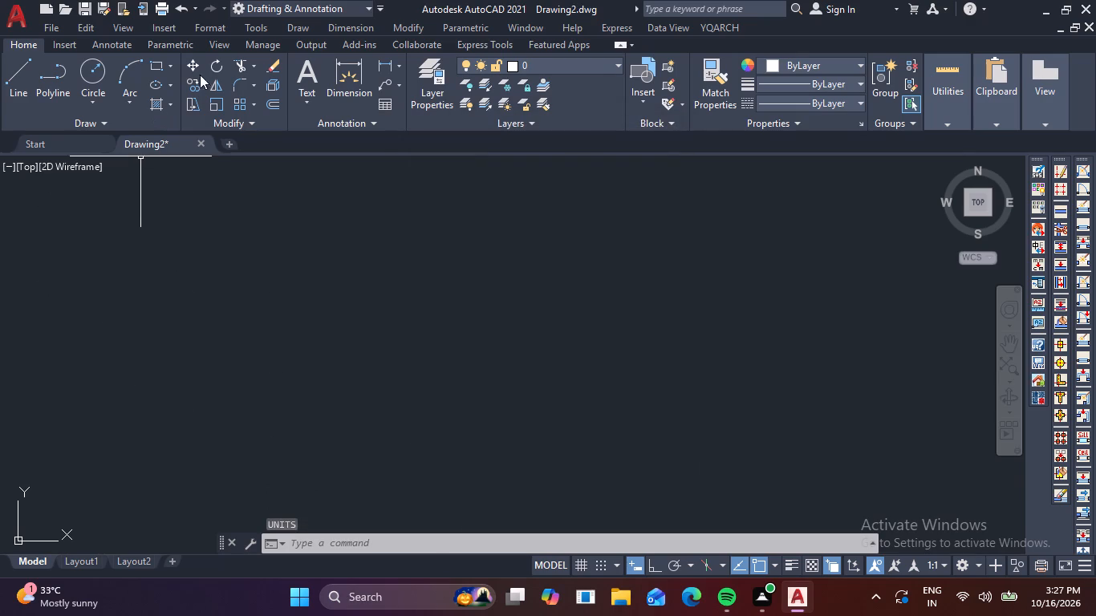
Hide the UCS icon in the drawing area.
{"action": "left_click", "coordinate": [221, 47]}
{"action": "left_click", "coordinate": [14, 73]}
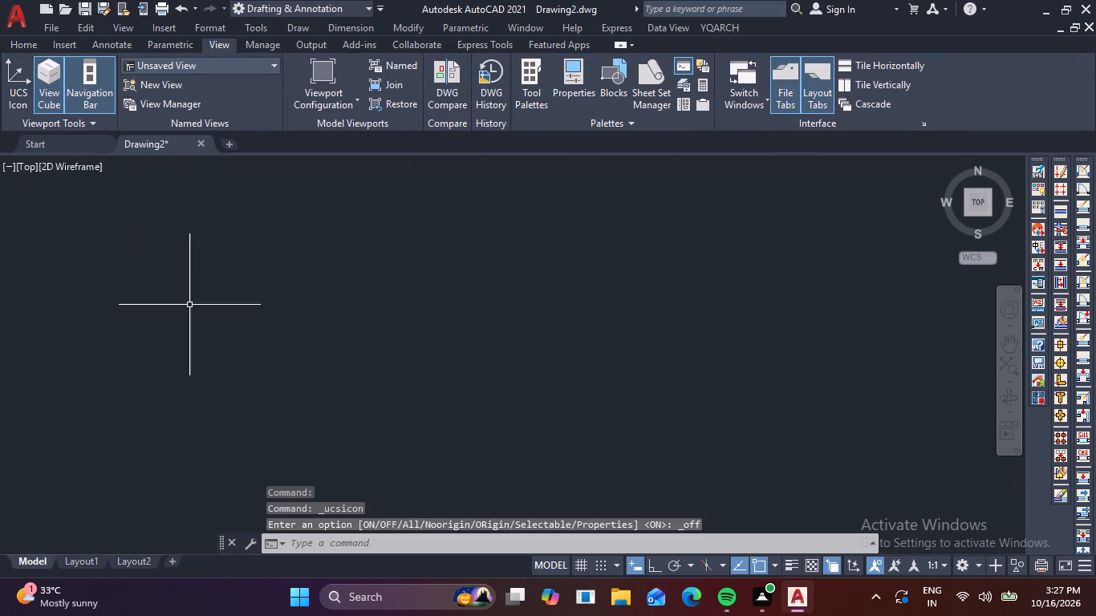
{"action": "left_click", "coordinate": [17, 46]}
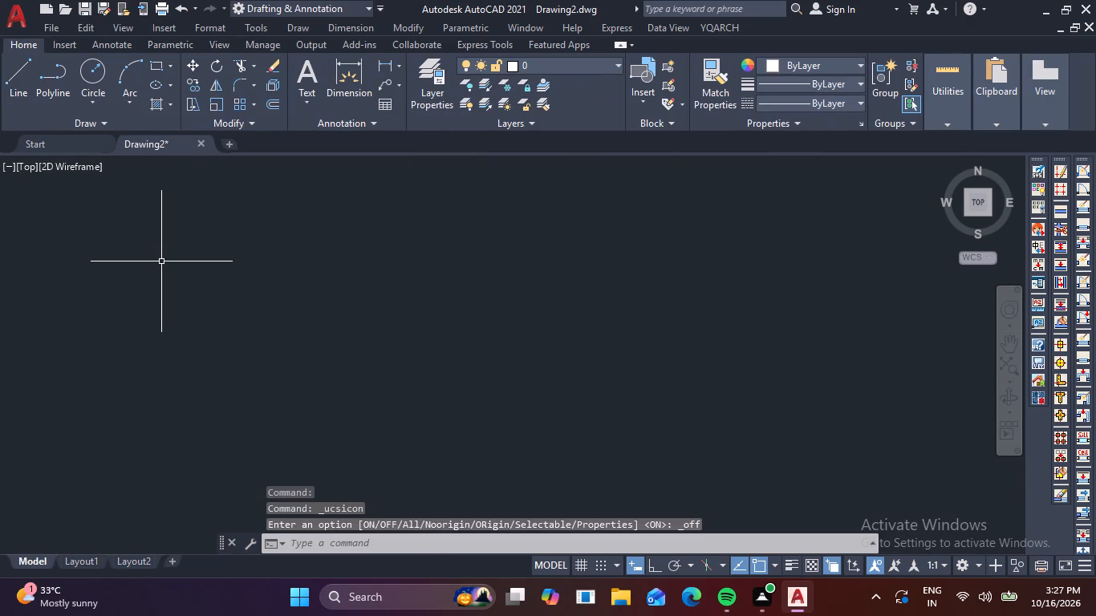
Draw a 30' horizontal line with Ortho on, starting in the upper part of the empty drawing.
{"action": "key", "text": "Escape"}
{"action": "key", "text": "Escape"}
{"action": "key", "text": "Escape"}
{"action": "key", "text": "l"}
{"action": "key", "text": "space"}
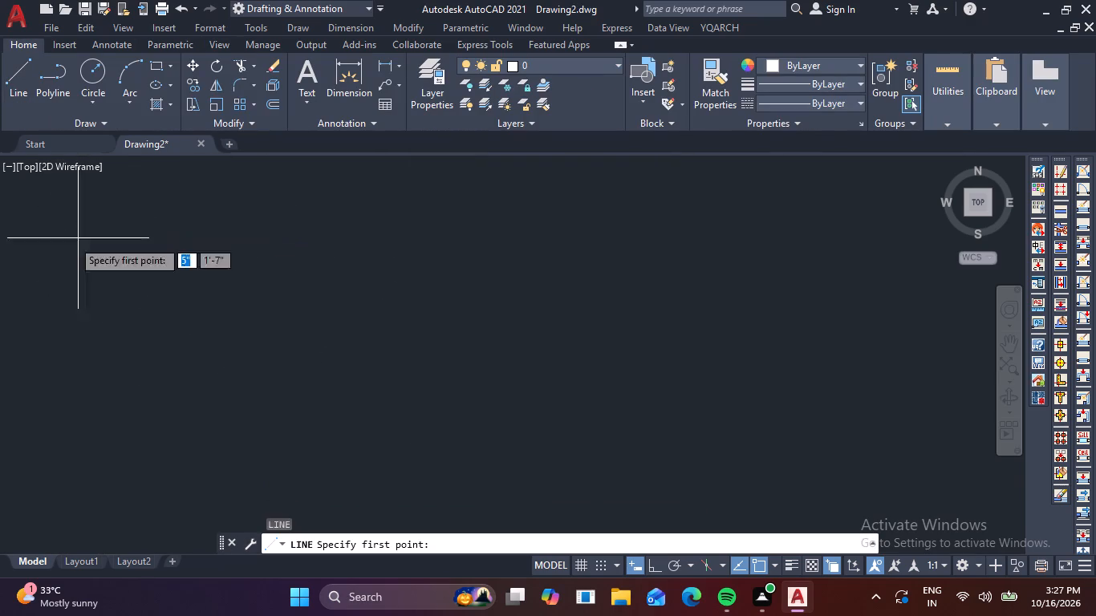
{"action": "left_click", "coordinate": [101, 201]}
{"action": "key", "text": "F8"}
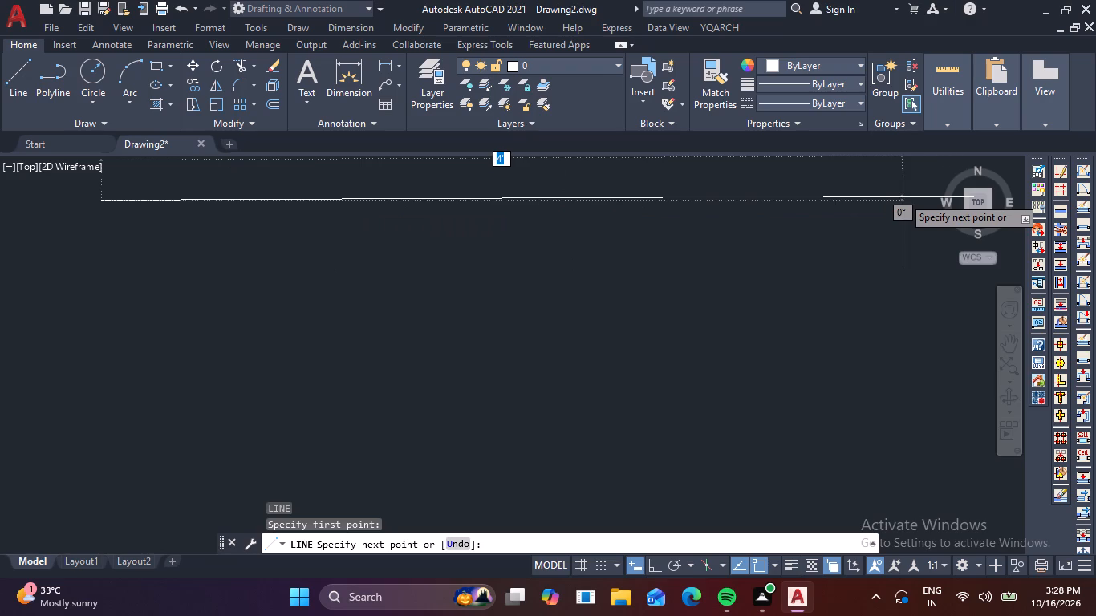
{"action": "type", "text": "30"}
{"action": "key", "text": "apostrophe"}
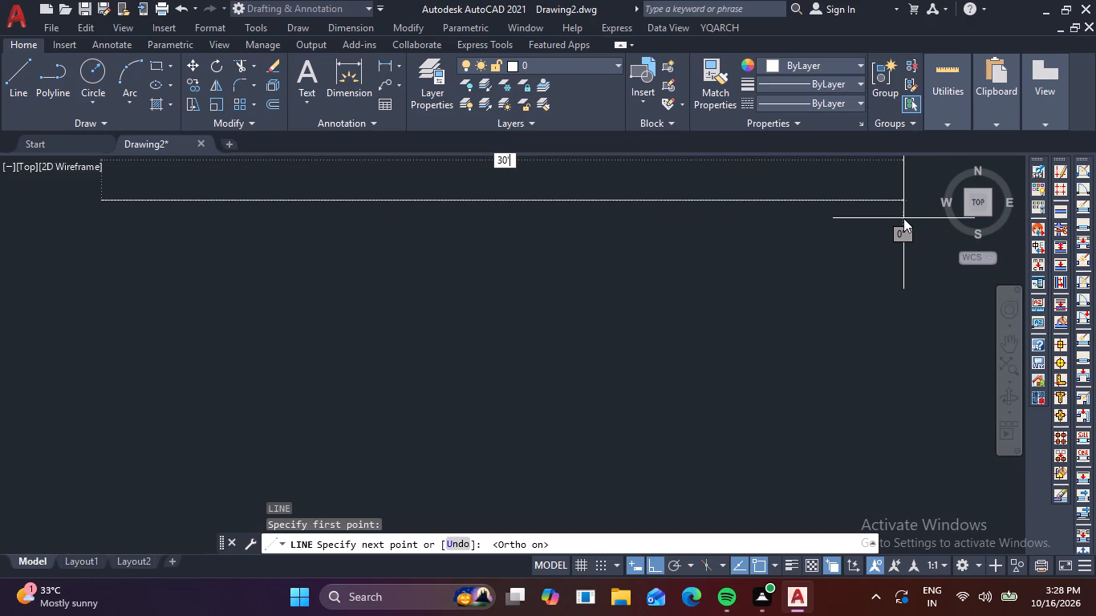
{"action": "key", "text": "Return"}
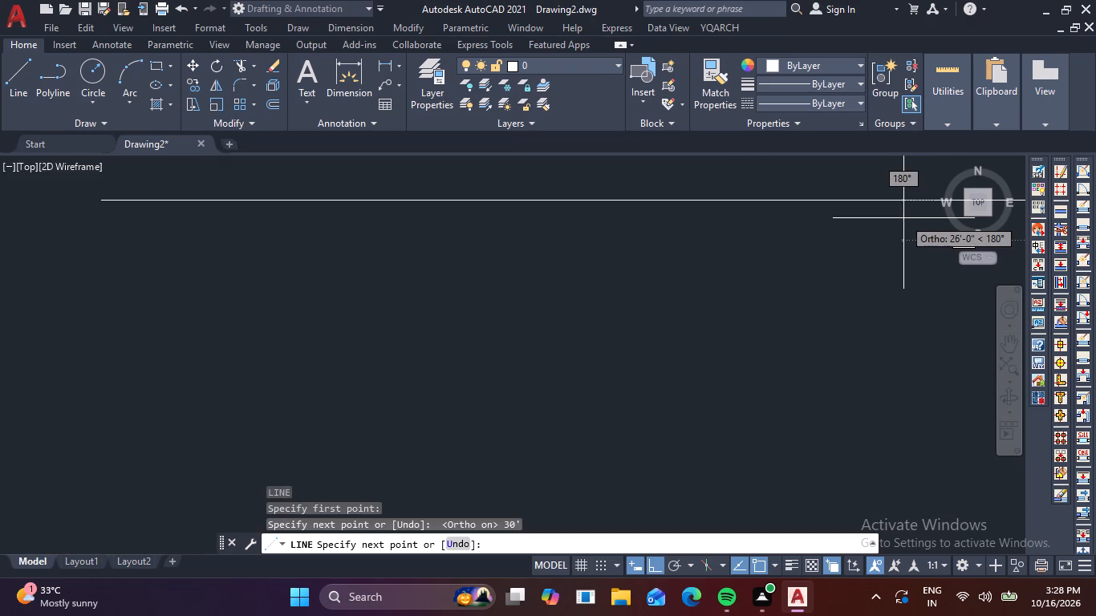
{"action": "key", "text": "Escape"}
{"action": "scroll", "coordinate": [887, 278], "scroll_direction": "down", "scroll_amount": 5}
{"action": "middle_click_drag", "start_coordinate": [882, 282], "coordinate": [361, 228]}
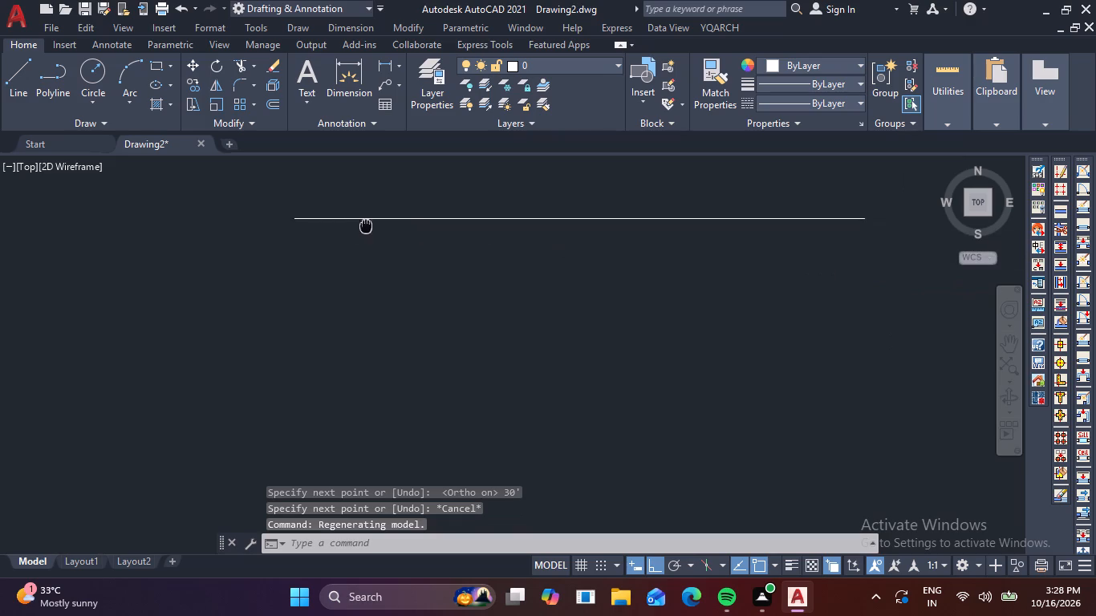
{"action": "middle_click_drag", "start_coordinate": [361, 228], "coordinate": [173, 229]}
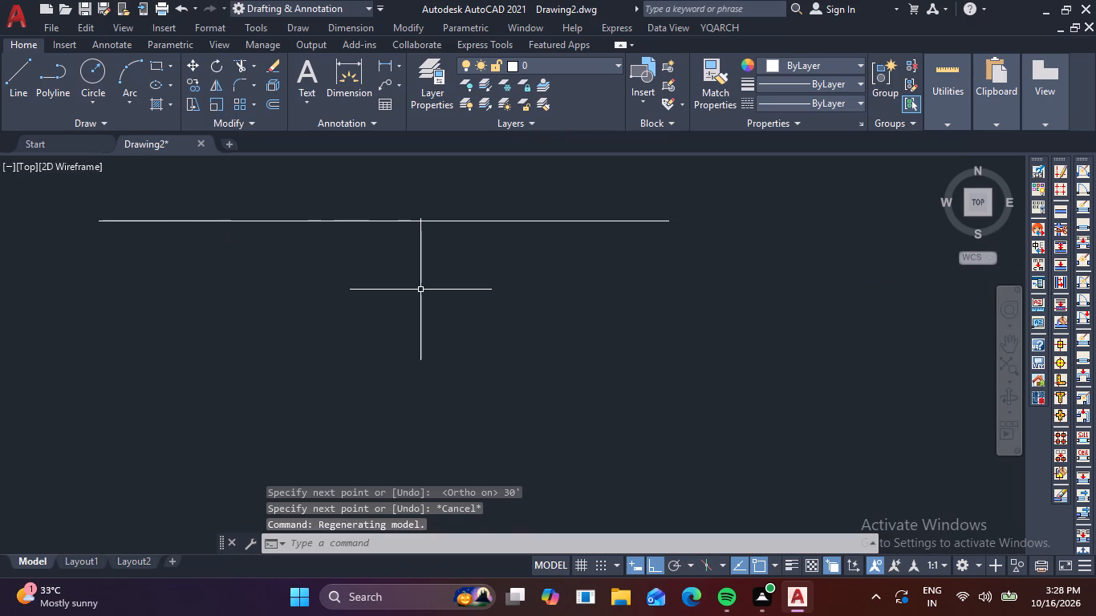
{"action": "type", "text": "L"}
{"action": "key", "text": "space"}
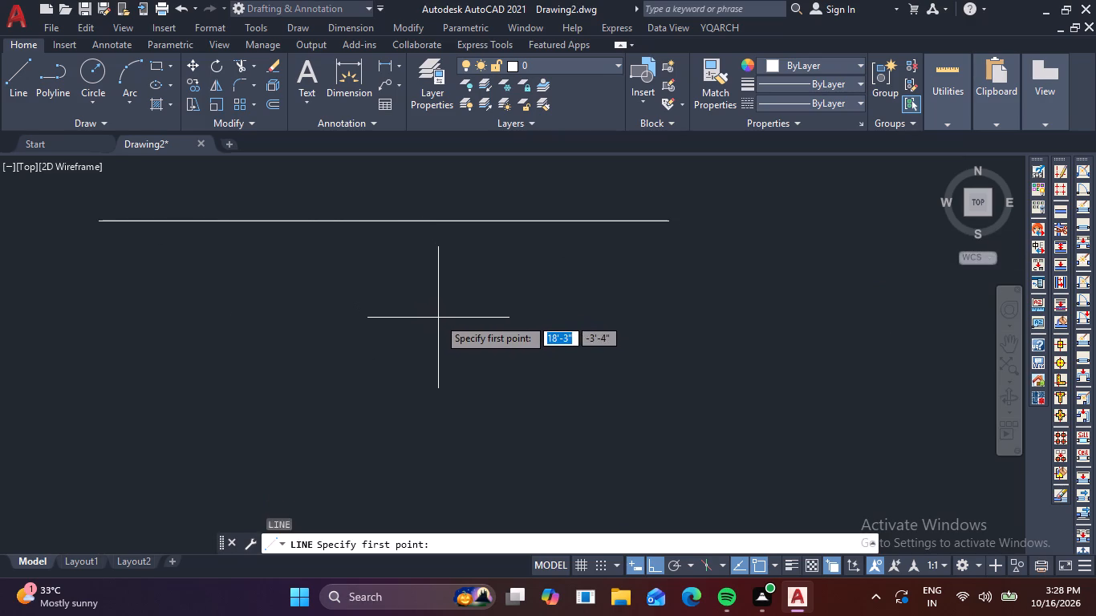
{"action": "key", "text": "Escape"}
Offset the 30' horizontal line 3' downward.
{"action": "scroll", "coordinate": [438, 318], "scroll_direction": "down", "scroll_amount": 1}
{"action": "scroll", "coordinate": [470, 278], "scroll_direction": "up", "scroll_amount": 1}
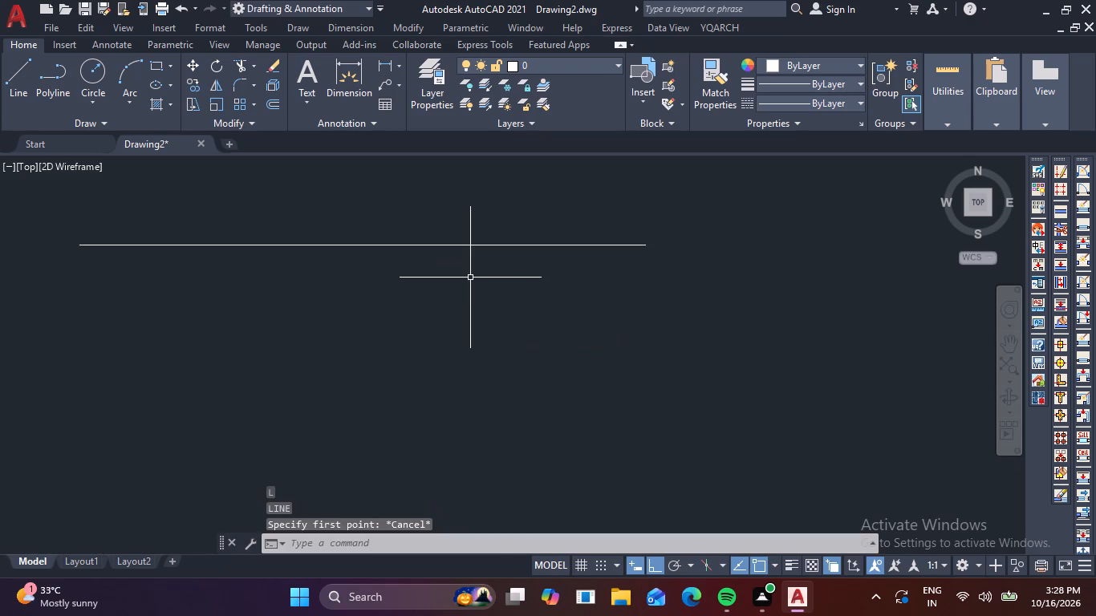
{"action": "key", "text": "o"}
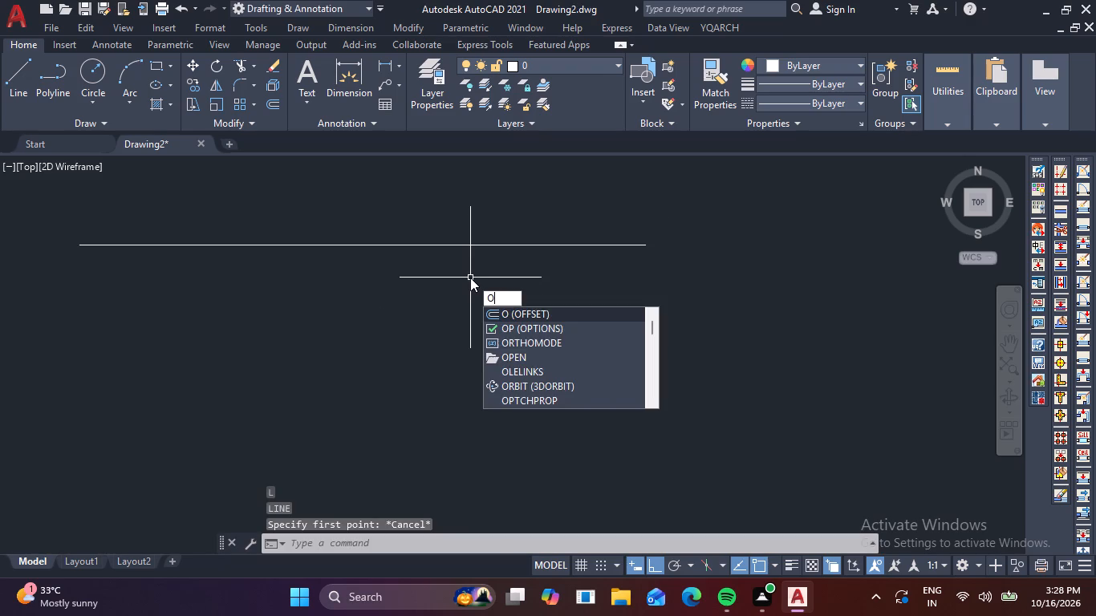
{"action": "key", "text": "Return"}
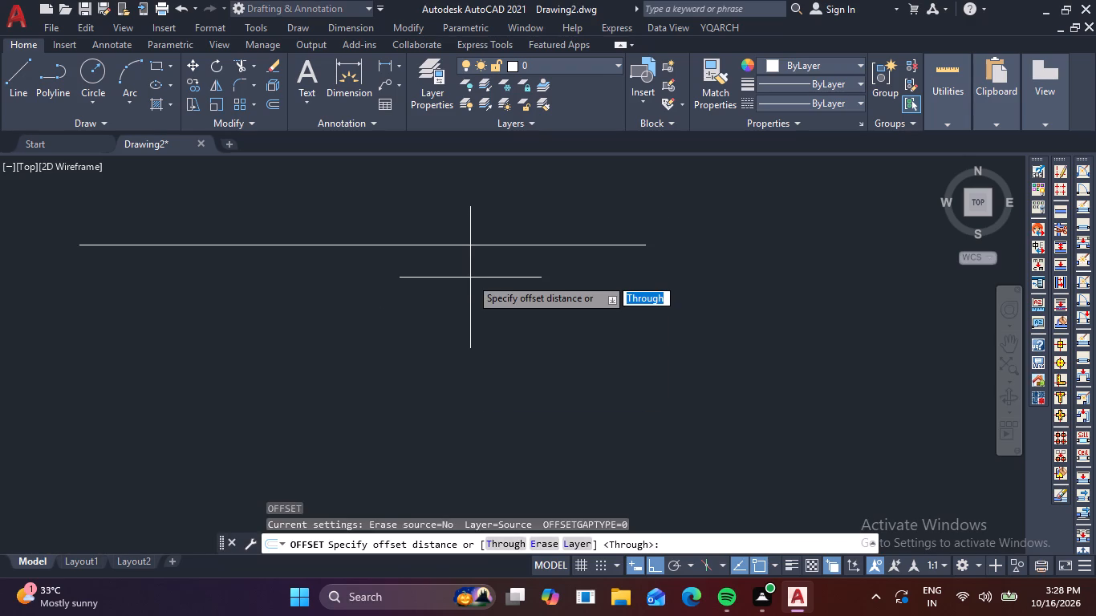
{"action": "type", "text": "3'"}
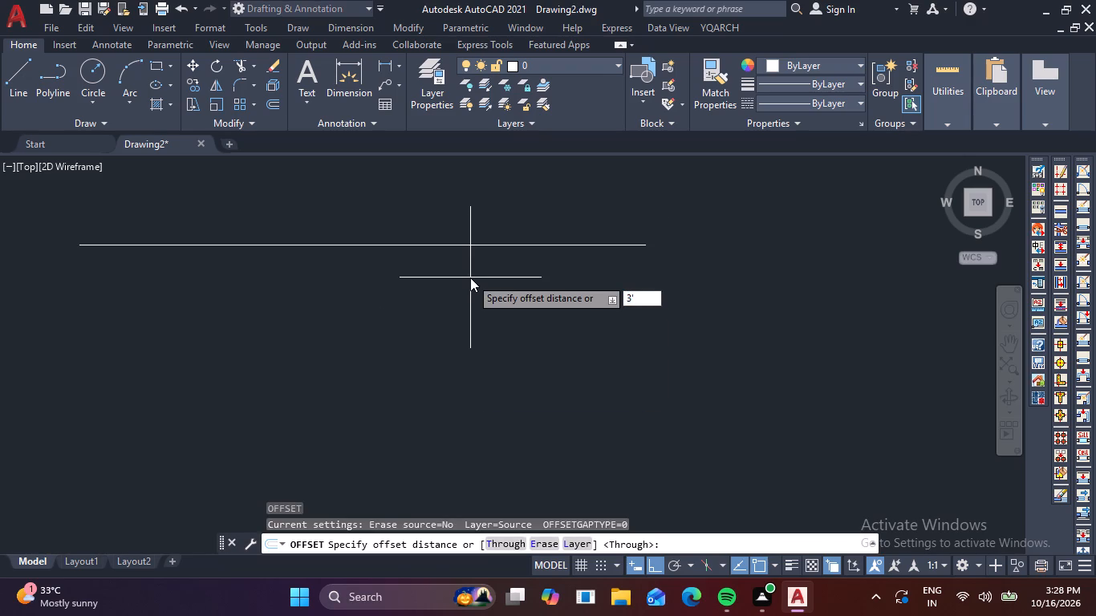
{"action": "key", "text": "Return"}
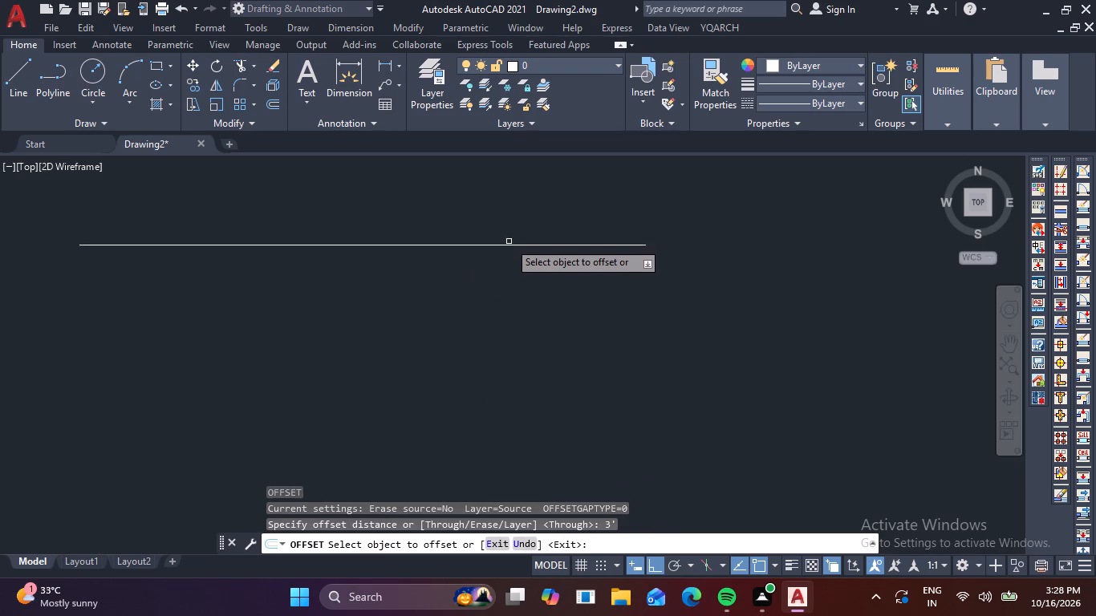
{"action": "left_click", "coordinate": [513, 246]}
{"action": "left_click", "coordinate": [490, 301]}
Offset the lower horizontal line 9" downward to form a wall thickness.
{"action": "middle_click_drag", "start_coordinate": [537, 318], "coordinate": [558, 307]}
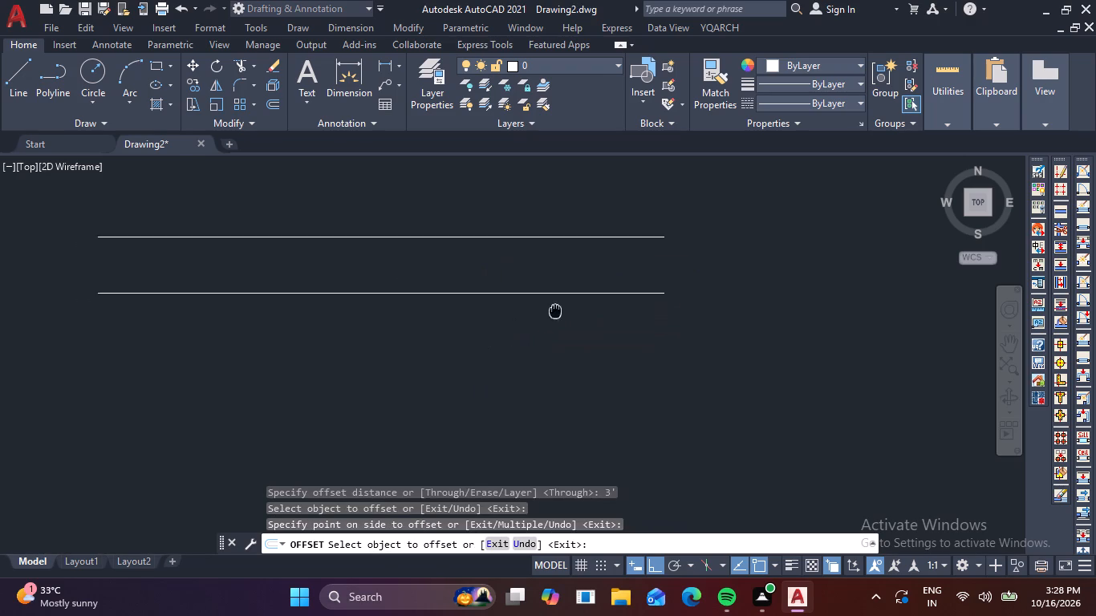
{"action": "middle_click_drag", "start_coordinate": [558, 307], "coordinate": [600, 283]}
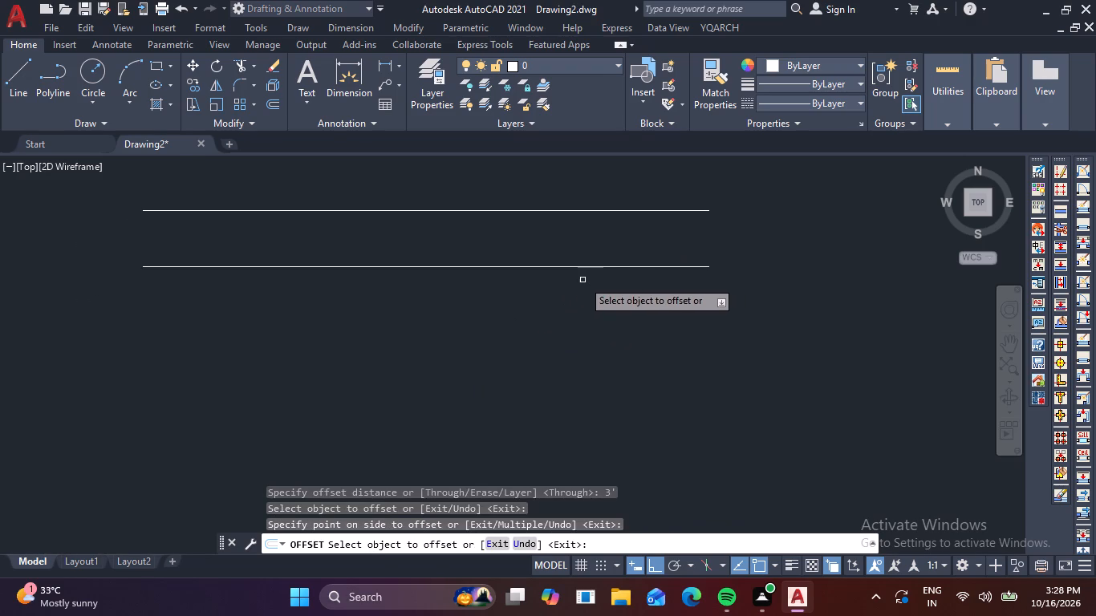
{"action": "scroll", "coordinate": [541, 302], "scroll_direction": "down", "scroll_amount": 2}
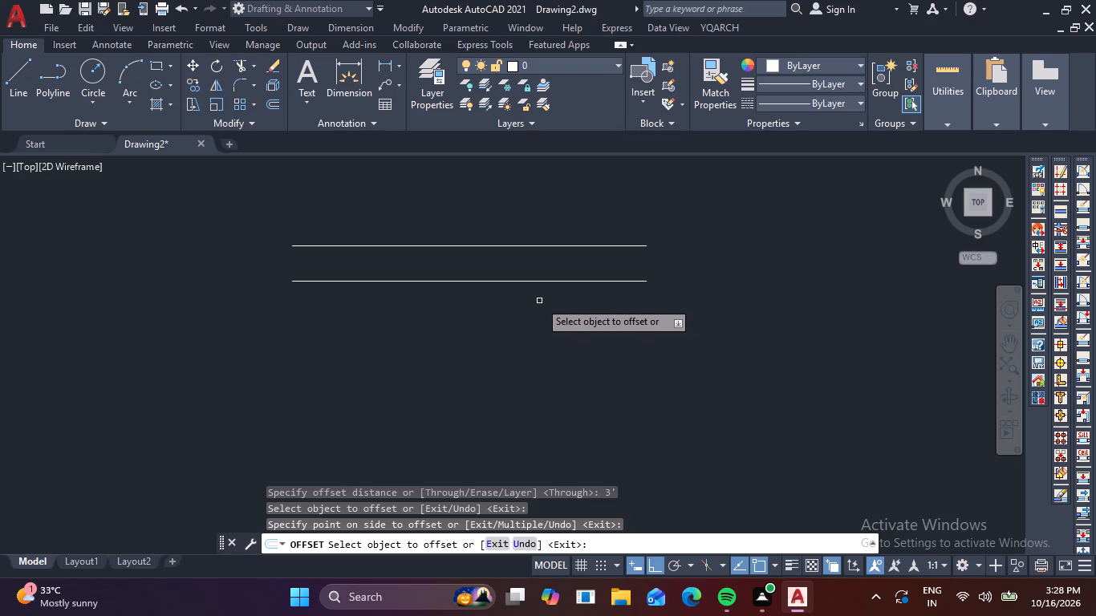
{"action": "left_click", "coordinate": [510, 281]}
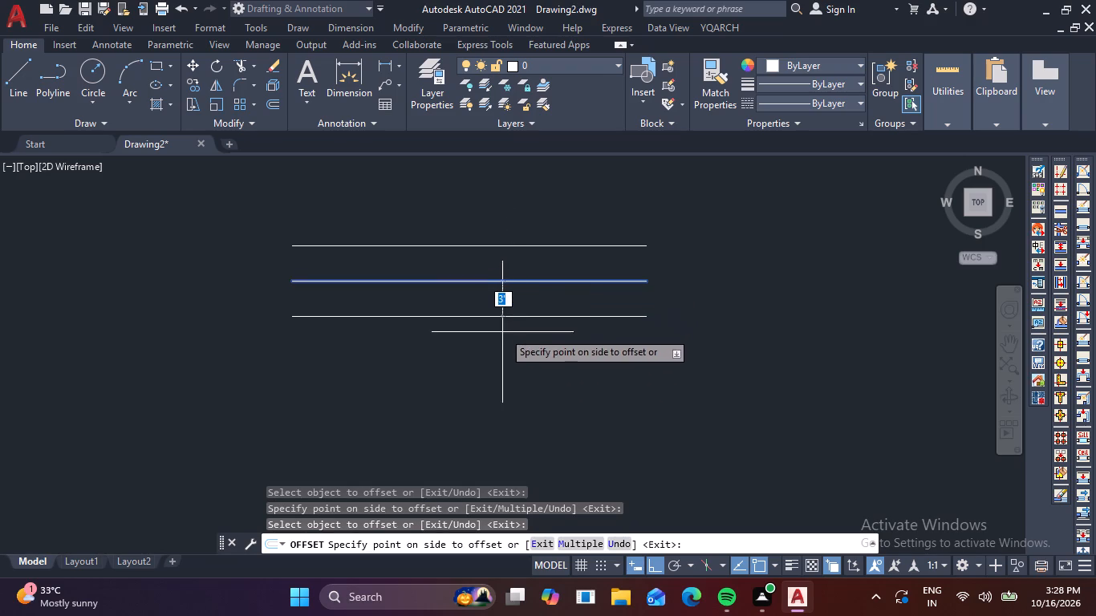
{"action": "key", "text": "9"}
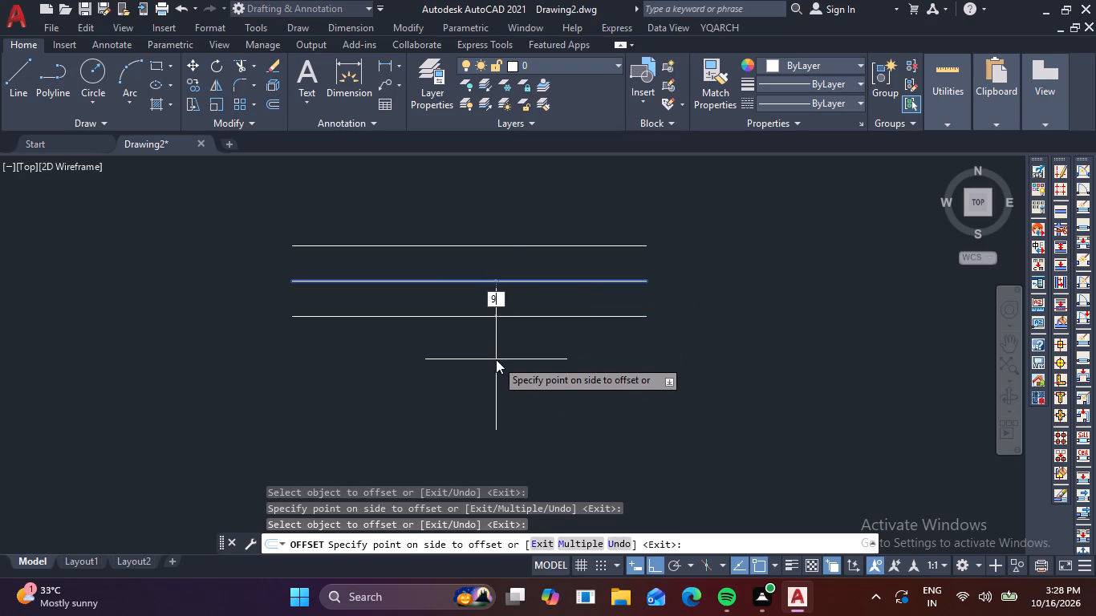
{"action": "key", "text": "space"}
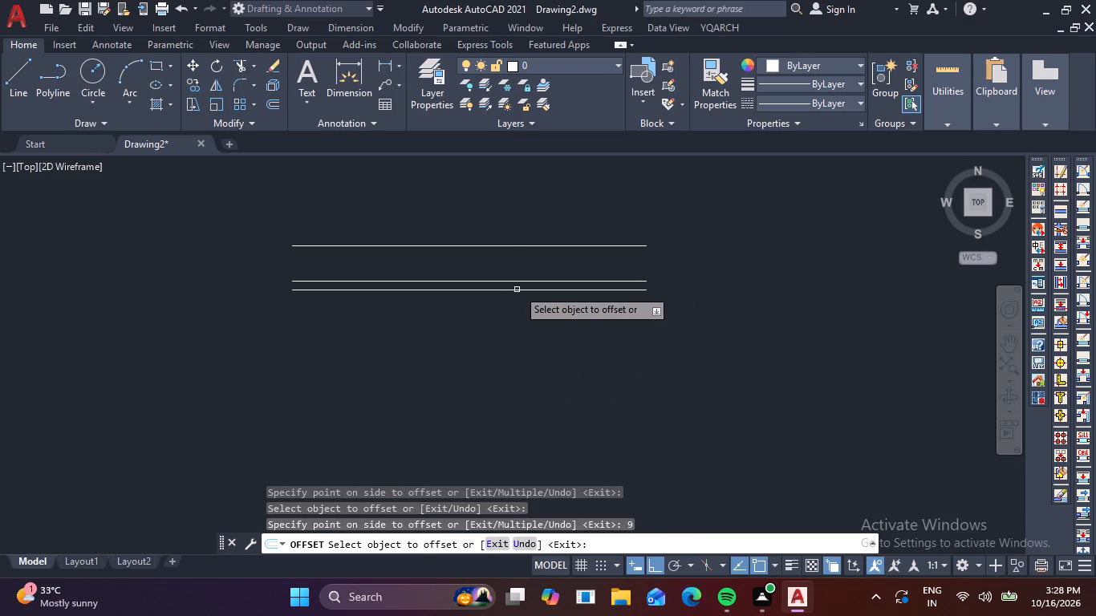
Offset the lowest horizontal line 4'6" downward, and offset that new line a further 9" down as the second wall.
{"action": "left_click", "coordinate": [517, 290]}
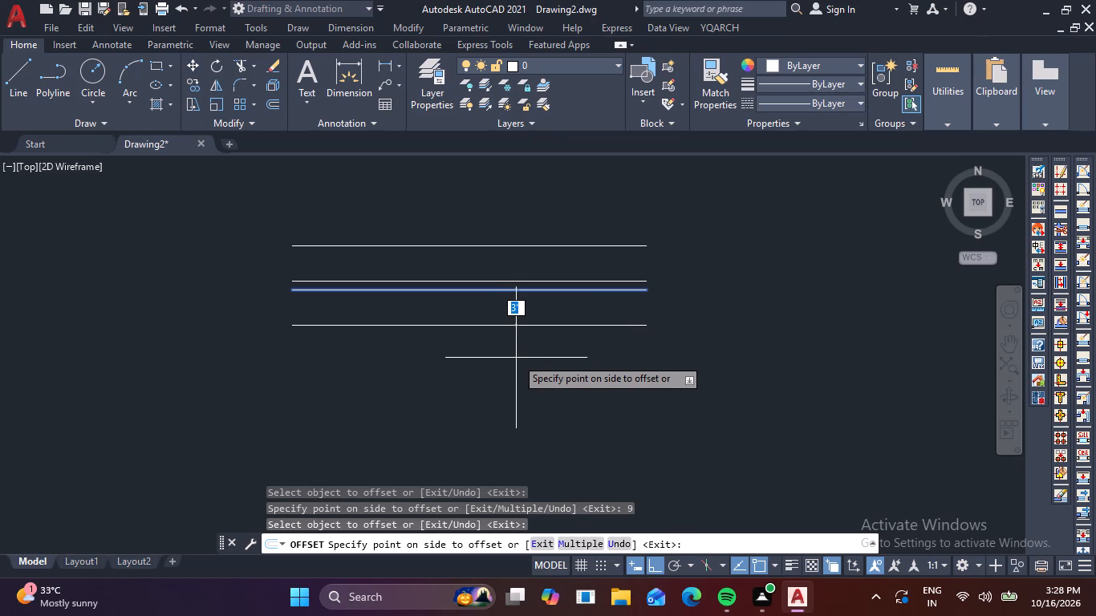
{"action": "type", "text": "4'"}
{"action": "type", "text": "6\""}
{"action": "key", "text": "Return"}
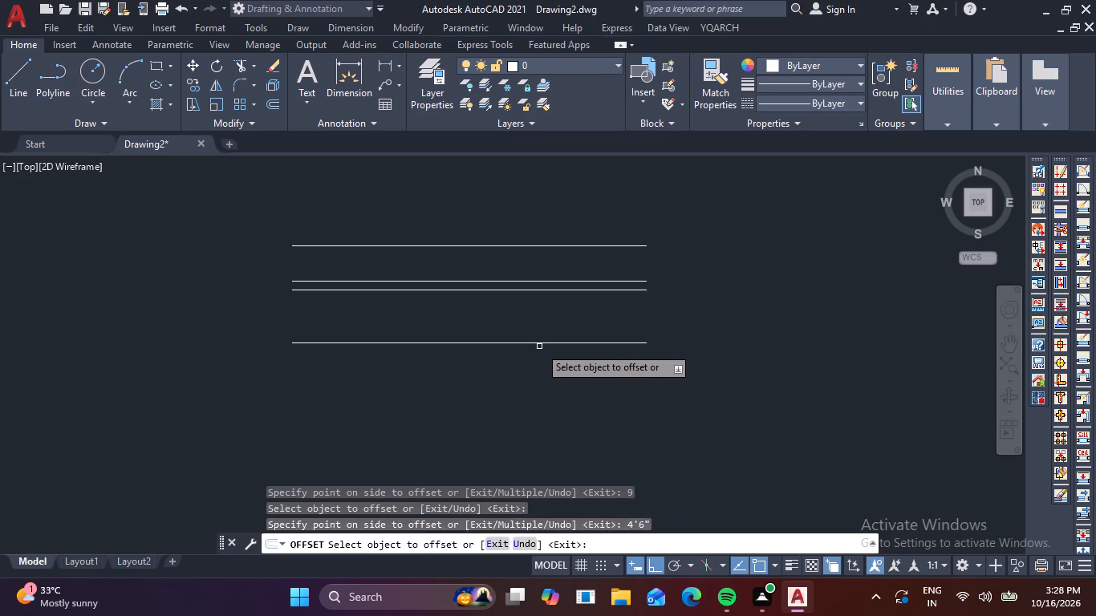
{"action": "left_click", "coordinate": [541, 345]}
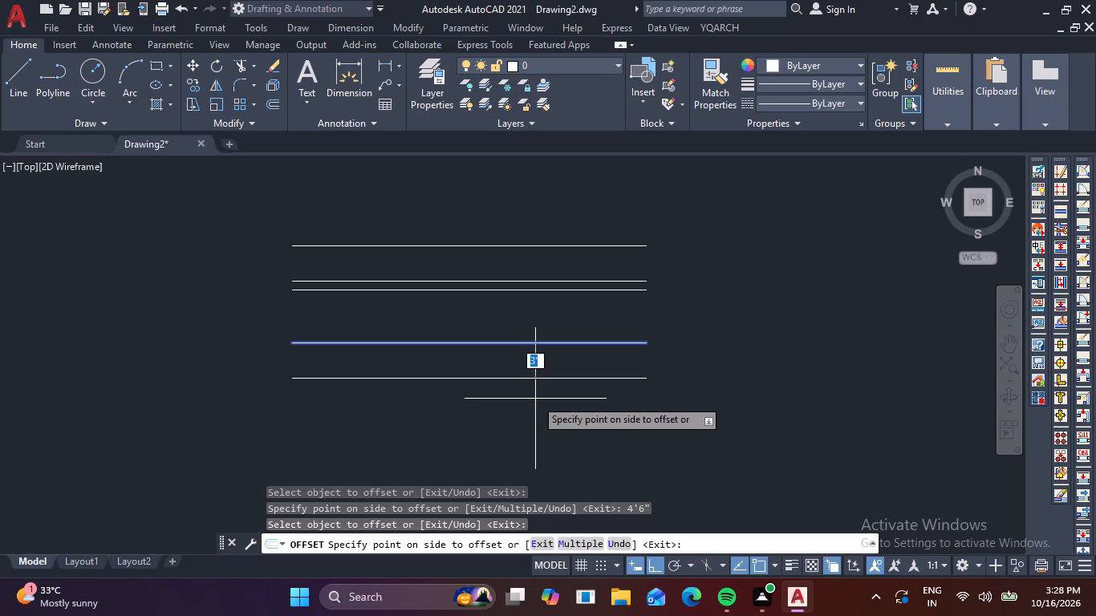
{"action": "key", "text": "9"}
{"action": "key", "text": "Return"}
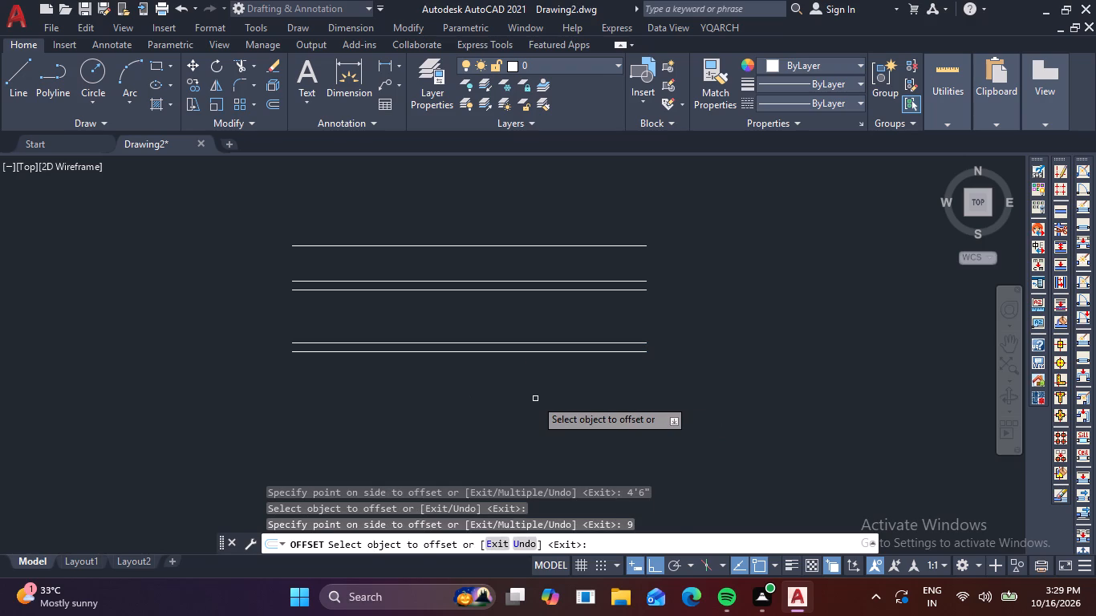
{"action": "key", "text": "Escape"}
Draw a vertical line about 9' long joining the left ends of the horizontal lines, from the top line to the lowest.
{"action": "type", "text": "L"}
{"action": "key", "text": "space"}
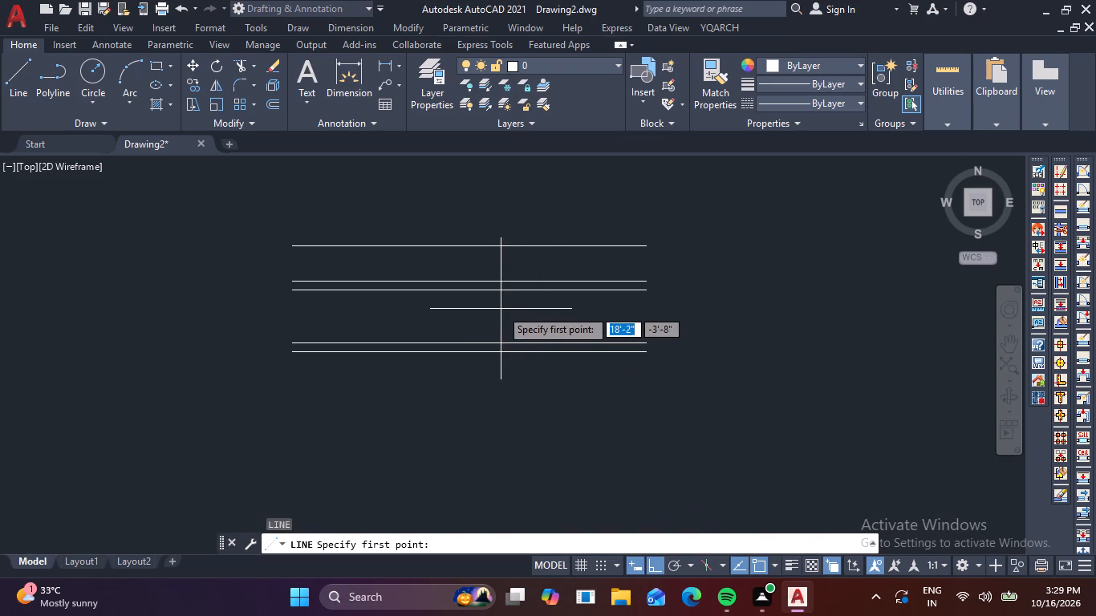
{"action": "left_click", "coordinate": [286, 247]}
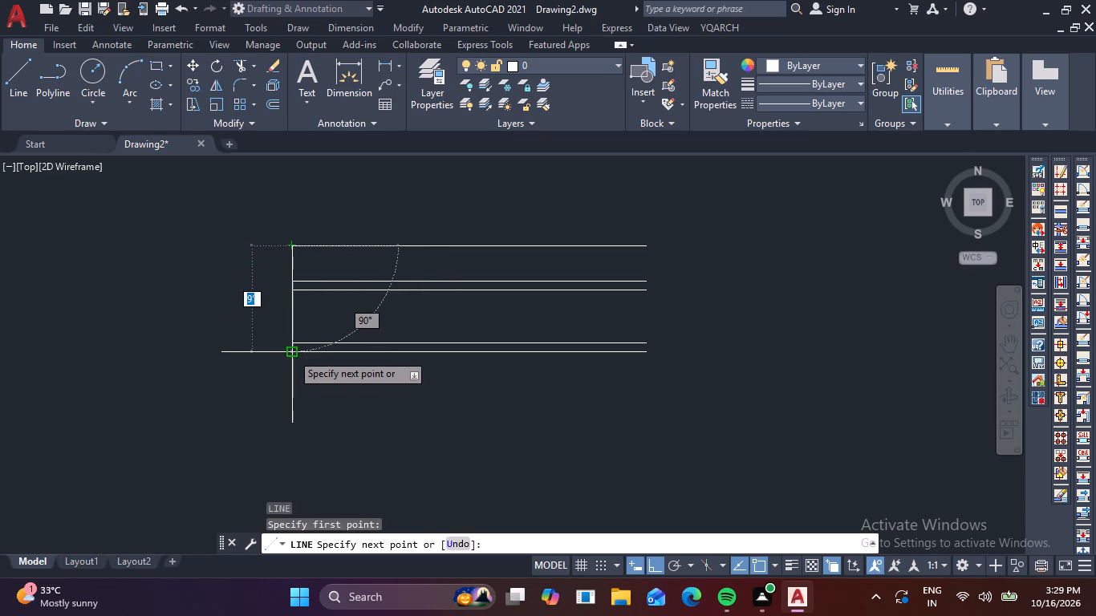
{"action": "left_click", "coordinate": [291, 353]}
{"action": "key", "text": "Escape"}
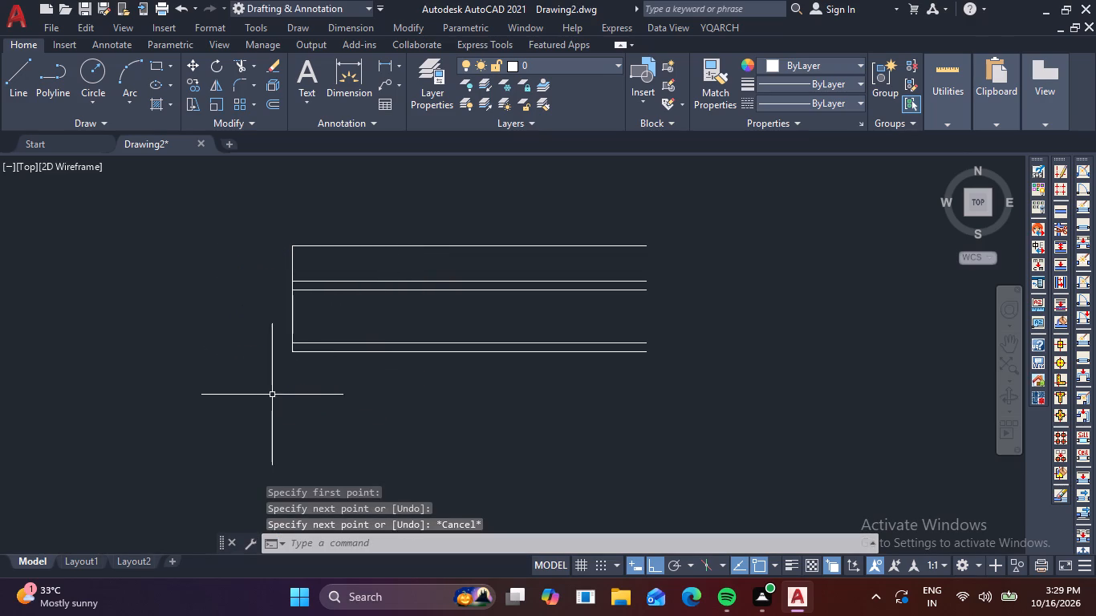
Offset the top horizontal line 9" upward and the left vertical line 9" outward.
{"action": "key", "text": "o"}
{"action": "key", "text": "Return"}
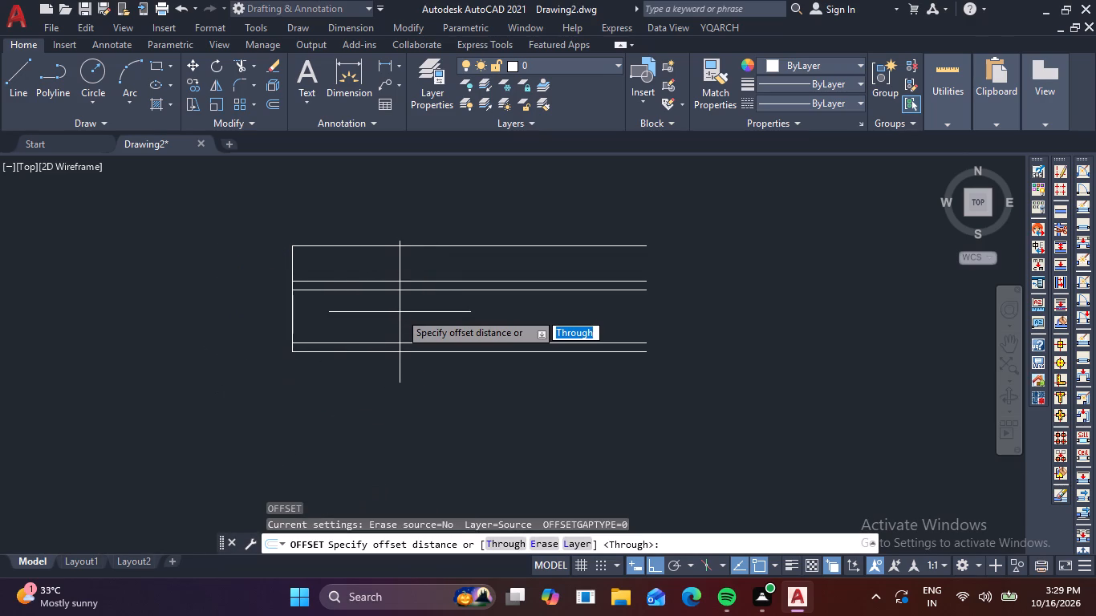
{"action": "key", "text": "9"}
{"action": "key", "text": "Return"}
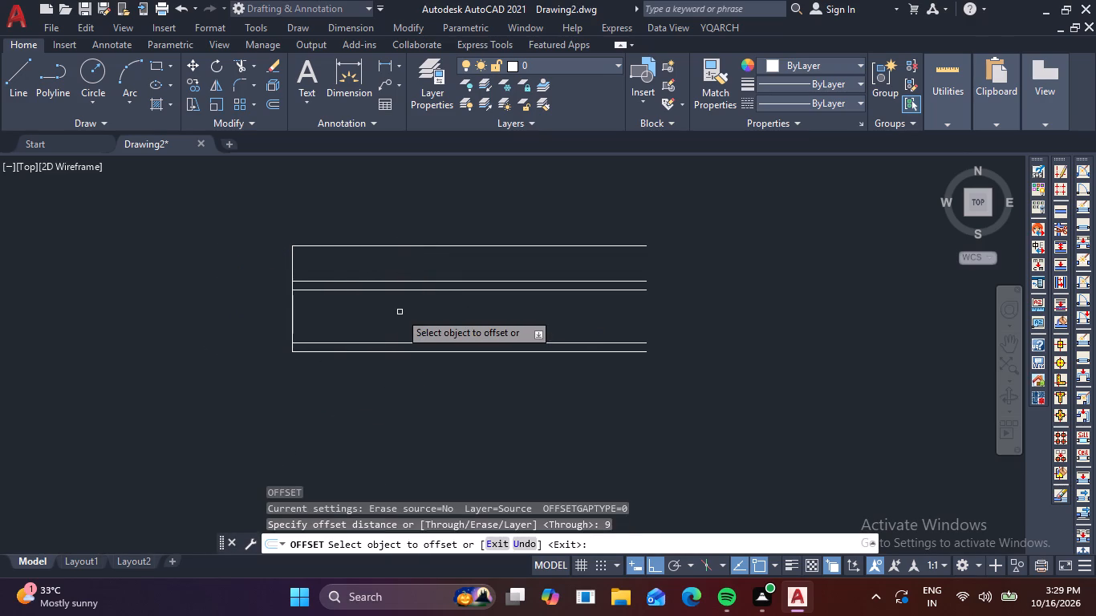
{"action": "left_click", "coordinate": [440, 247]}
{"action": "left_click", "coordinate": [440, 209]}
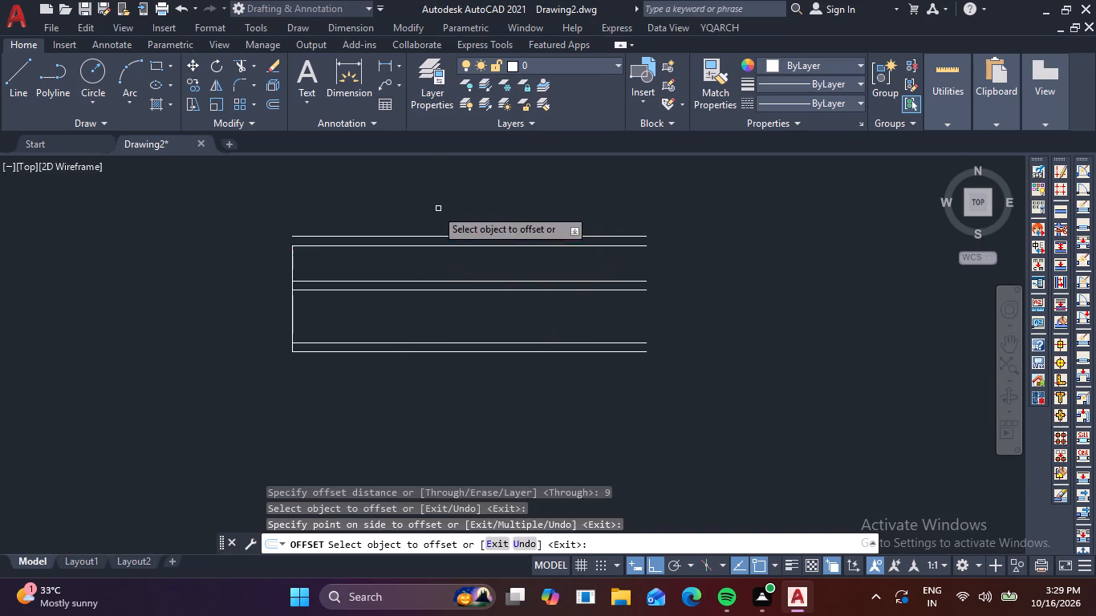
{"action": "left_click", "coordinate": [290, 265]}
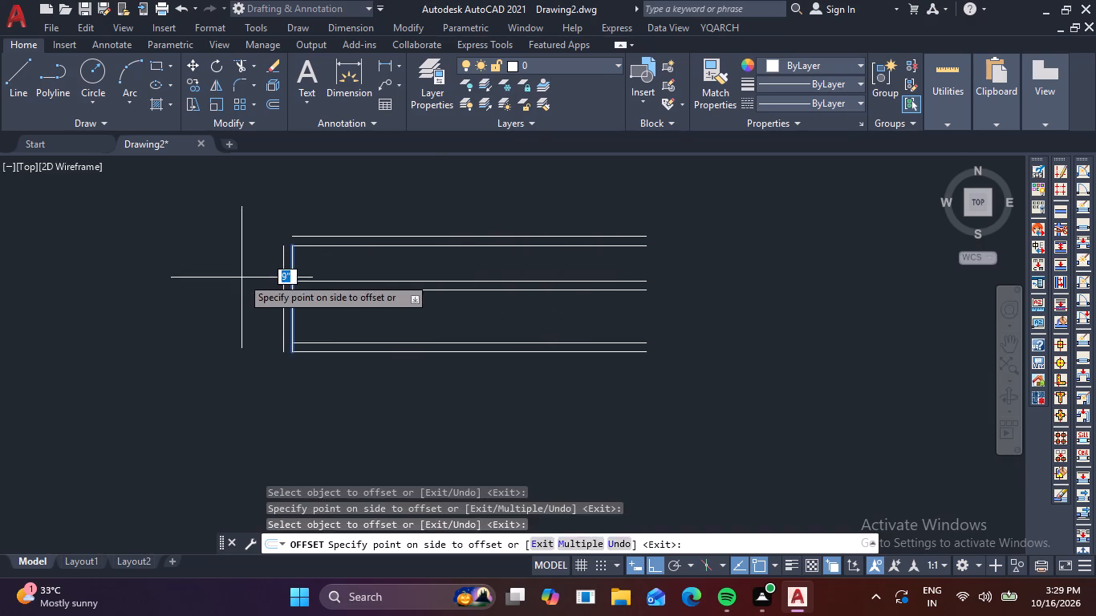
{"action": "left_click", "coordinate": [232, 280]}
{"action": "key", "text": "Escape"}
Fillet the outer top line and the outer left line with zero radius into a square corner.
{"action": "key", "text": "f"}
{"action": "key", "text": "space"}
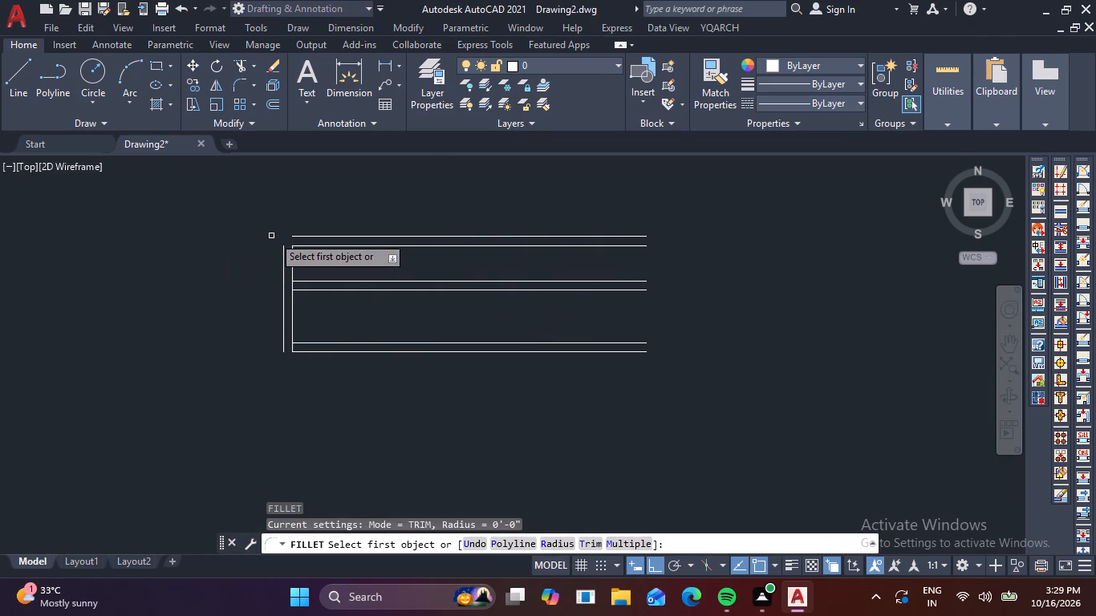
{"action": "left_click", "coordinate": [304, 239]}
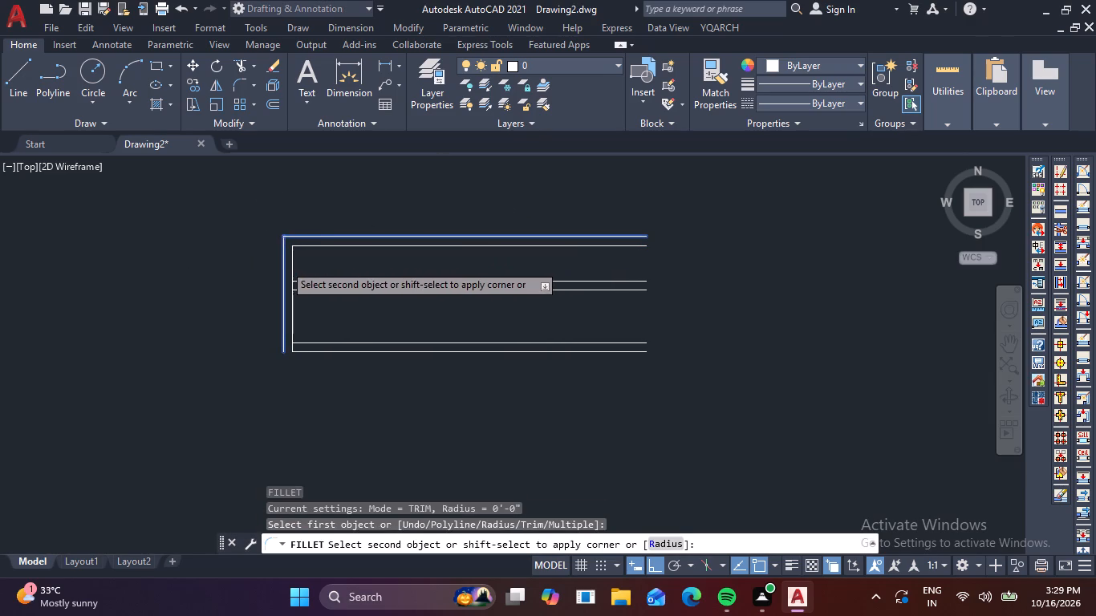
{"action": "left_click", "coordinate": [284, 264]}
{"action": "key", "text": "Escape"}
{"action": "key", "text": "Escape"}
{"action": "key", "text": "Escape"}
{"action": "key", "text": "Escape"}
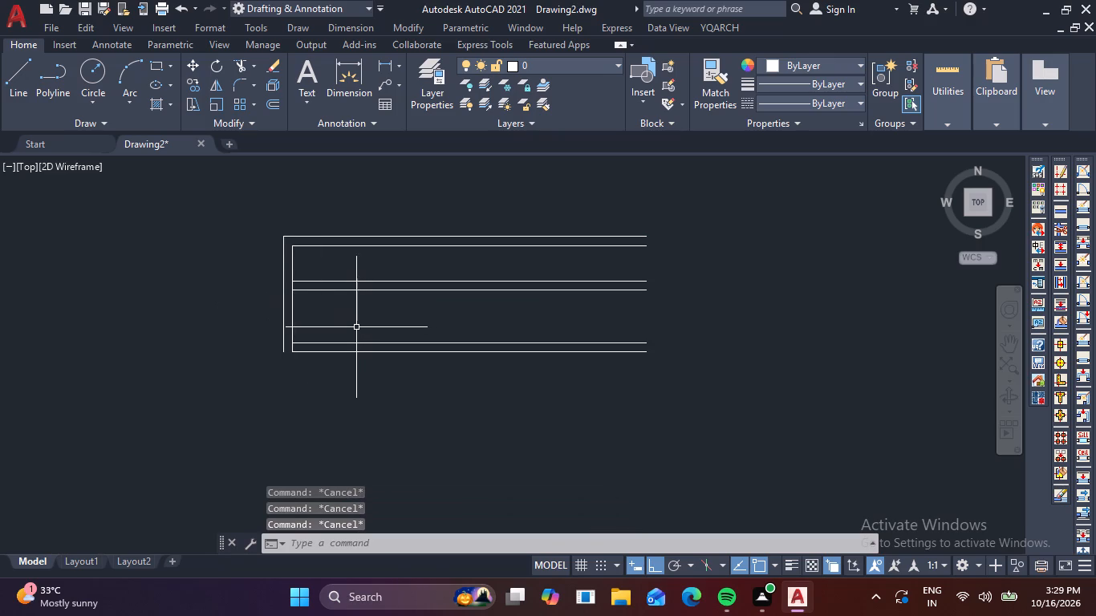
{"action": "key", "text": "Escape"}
Trim the inner left vertical line out of the 9" gaps between both pairs of horizontal wall lines.
{"action": "key", "text": "t"}
{"action": "type", "text": "R"}
{"action": "key", "text": "space"}
{"action": "scroll", "coordinate": [285, 282], "scroll_direction": "up", "scroll_amount": 3}
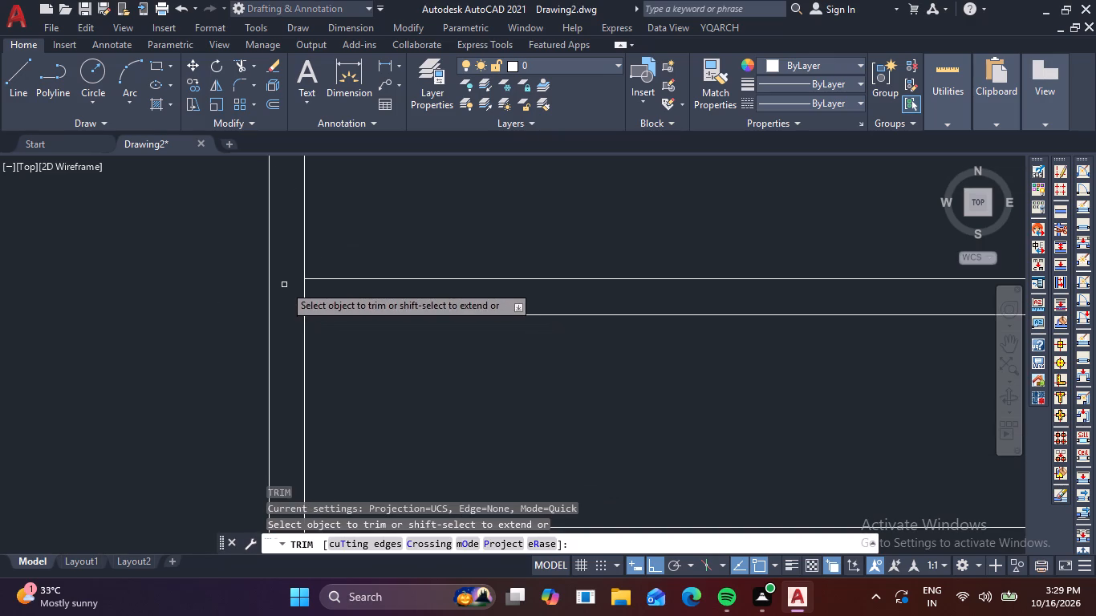
{"action": "left_click_drag", "start_coordinate": [286, 286], "coordinate": [331, 290]}
{"action": "key", "text": "Escape"}
{"action": "scroll", "coordinate": [331, 294], "scroll_direction": "down", "scroll_amount": 3}
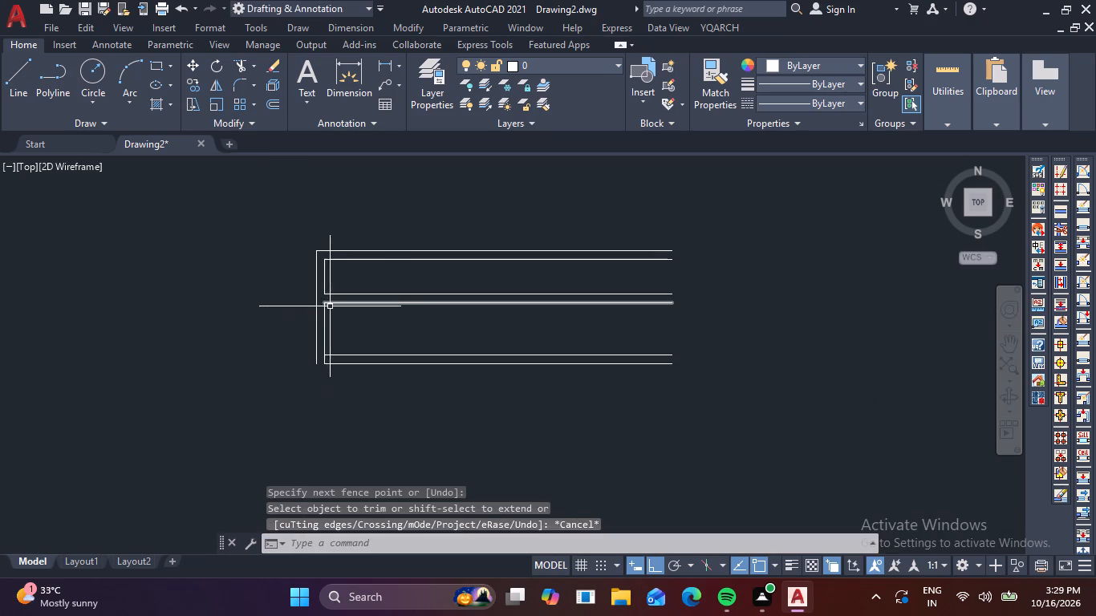
{"action": "scroll", "coordinate": [333, 373], "scroll_direction": "up", "scroll_amount": 3}
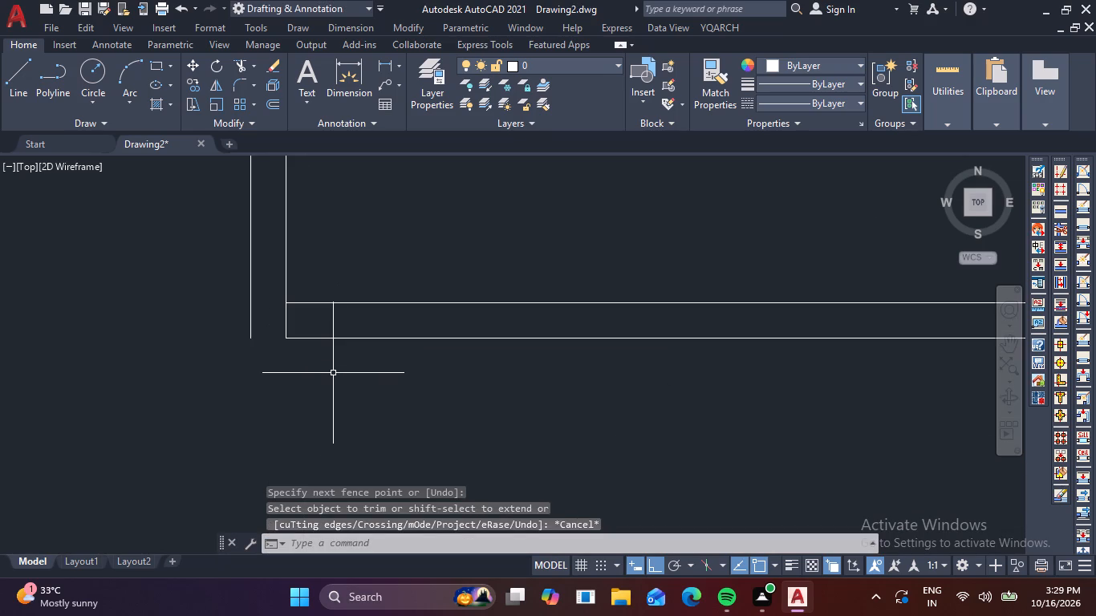
{"action": "type", "text": "TR"}
{"action": "key", "text": "space"}
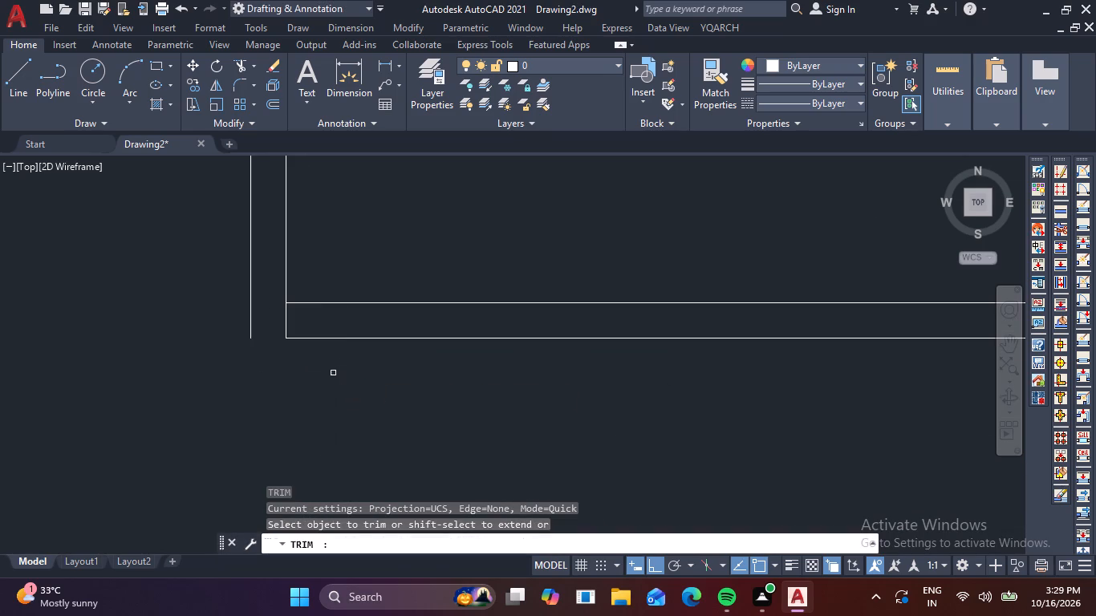
{"action": "left_click_drag", "start_coordinate": [272, 318], "coordinate": [343, 322]}
{"action": "key", "text": "Escape"}
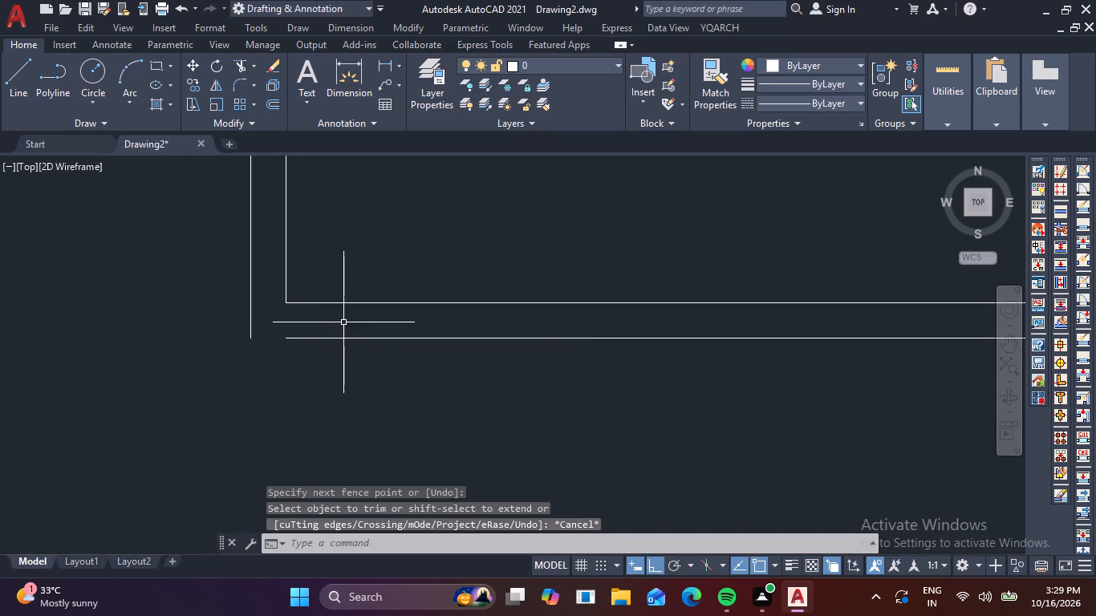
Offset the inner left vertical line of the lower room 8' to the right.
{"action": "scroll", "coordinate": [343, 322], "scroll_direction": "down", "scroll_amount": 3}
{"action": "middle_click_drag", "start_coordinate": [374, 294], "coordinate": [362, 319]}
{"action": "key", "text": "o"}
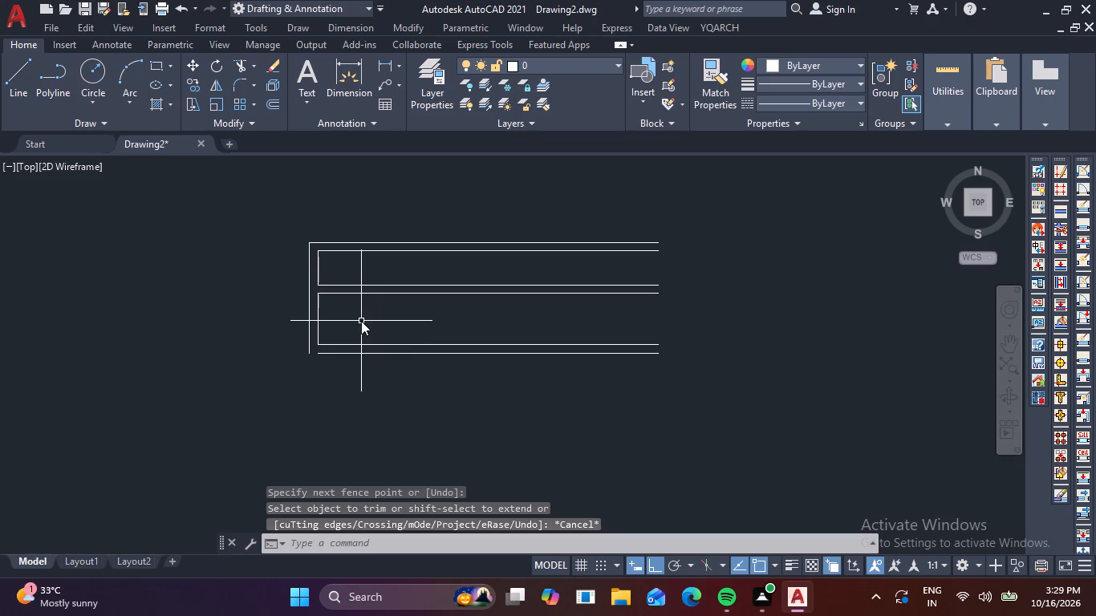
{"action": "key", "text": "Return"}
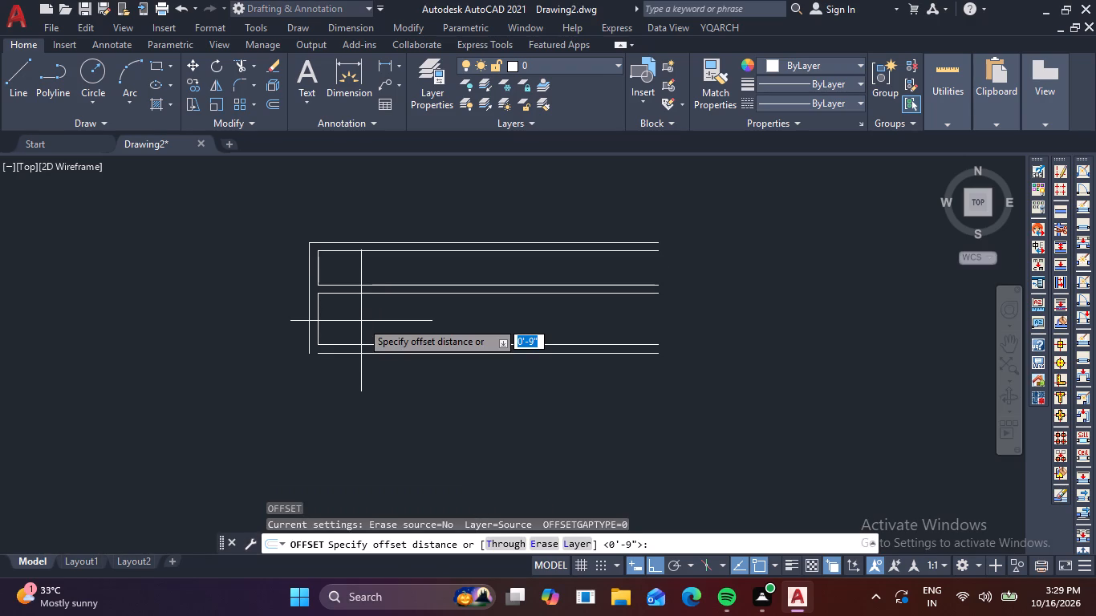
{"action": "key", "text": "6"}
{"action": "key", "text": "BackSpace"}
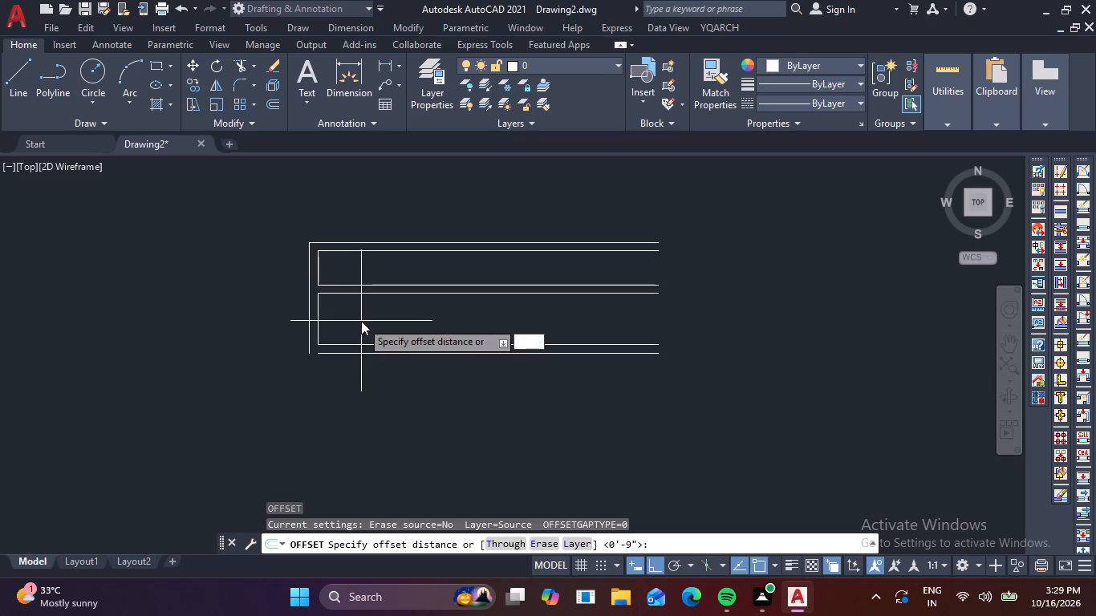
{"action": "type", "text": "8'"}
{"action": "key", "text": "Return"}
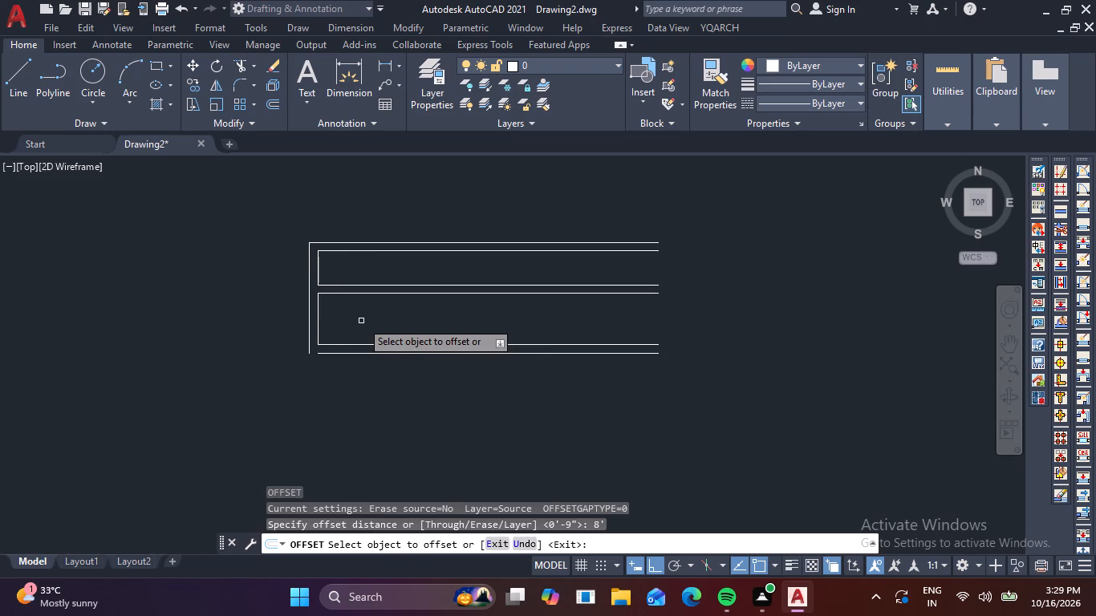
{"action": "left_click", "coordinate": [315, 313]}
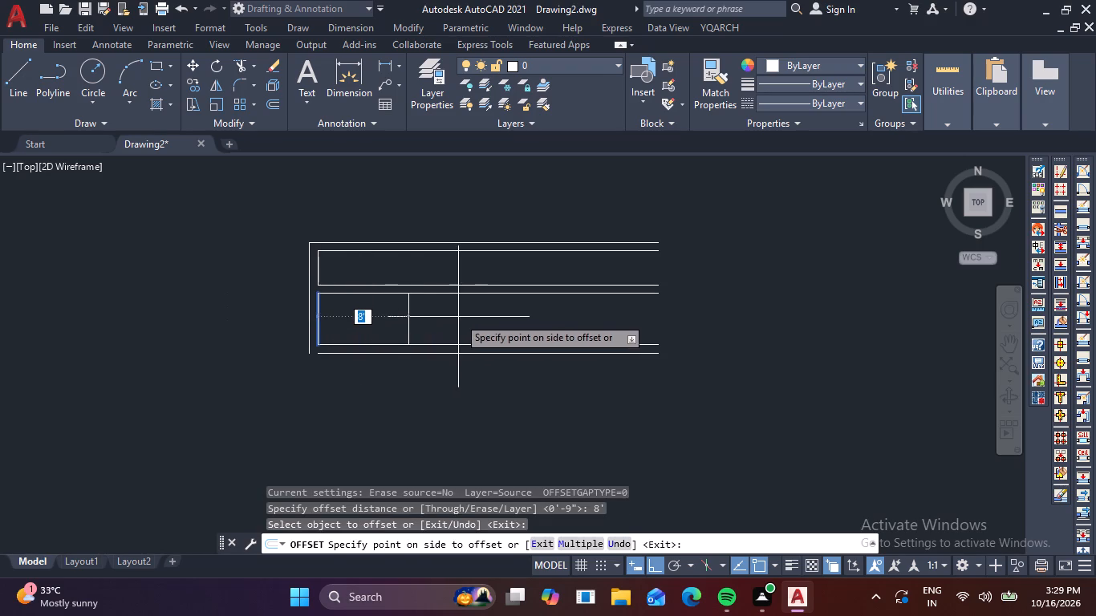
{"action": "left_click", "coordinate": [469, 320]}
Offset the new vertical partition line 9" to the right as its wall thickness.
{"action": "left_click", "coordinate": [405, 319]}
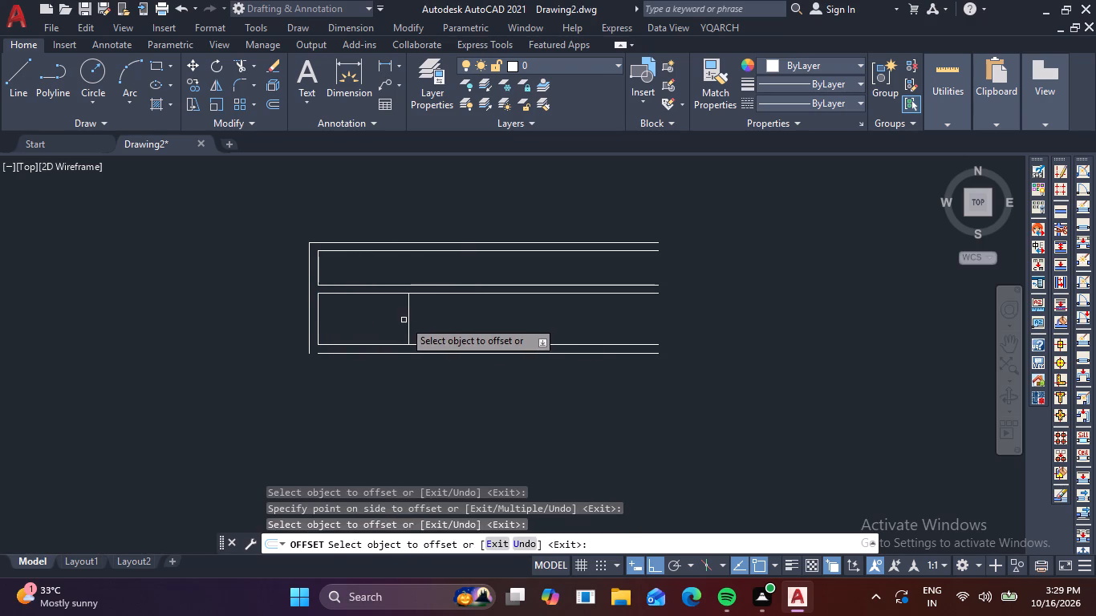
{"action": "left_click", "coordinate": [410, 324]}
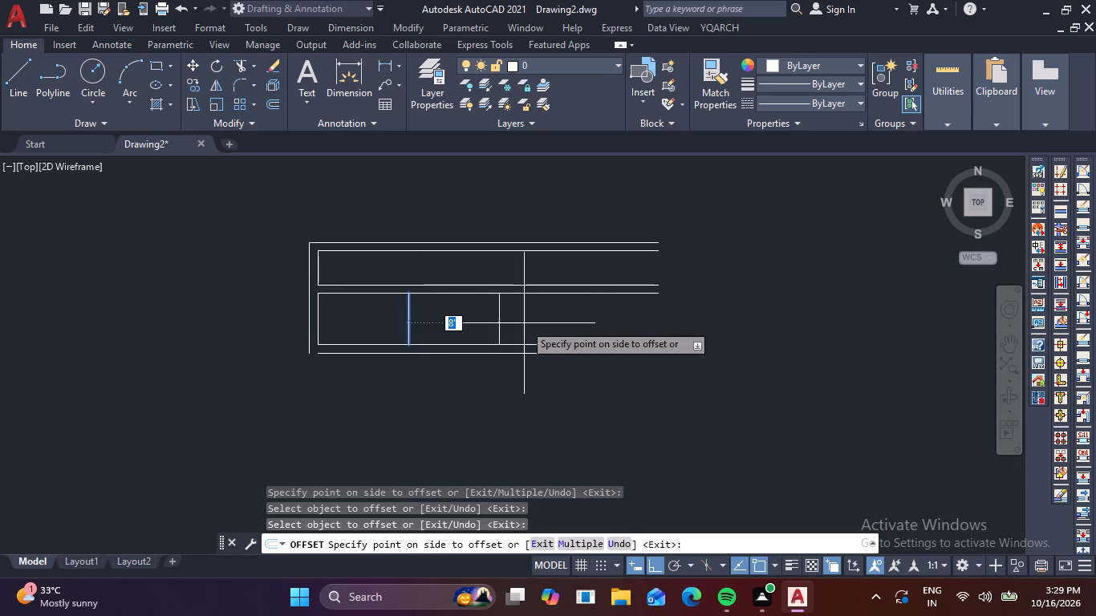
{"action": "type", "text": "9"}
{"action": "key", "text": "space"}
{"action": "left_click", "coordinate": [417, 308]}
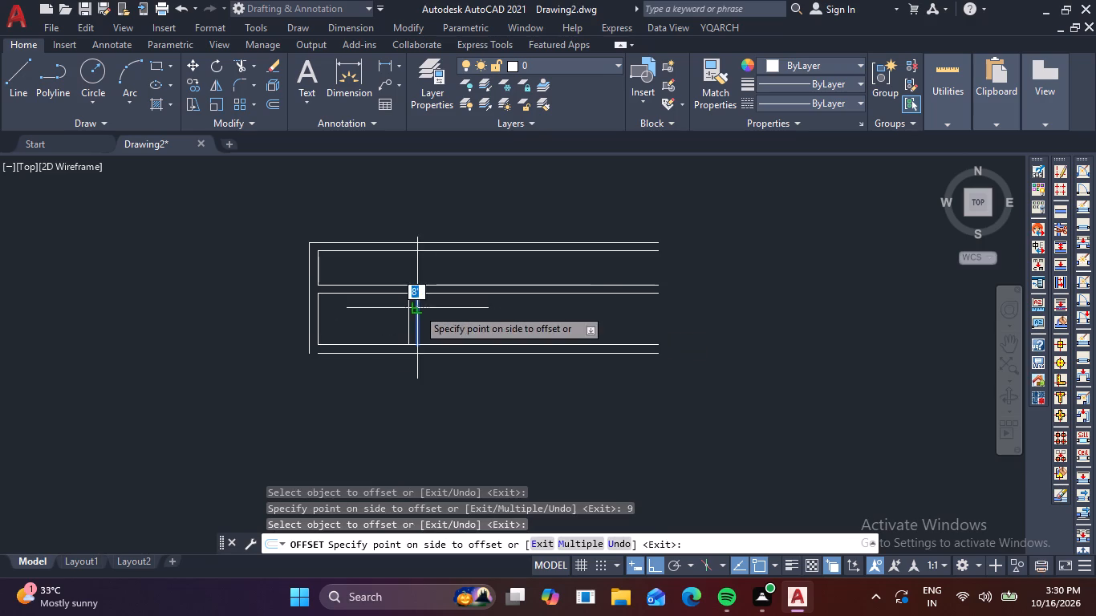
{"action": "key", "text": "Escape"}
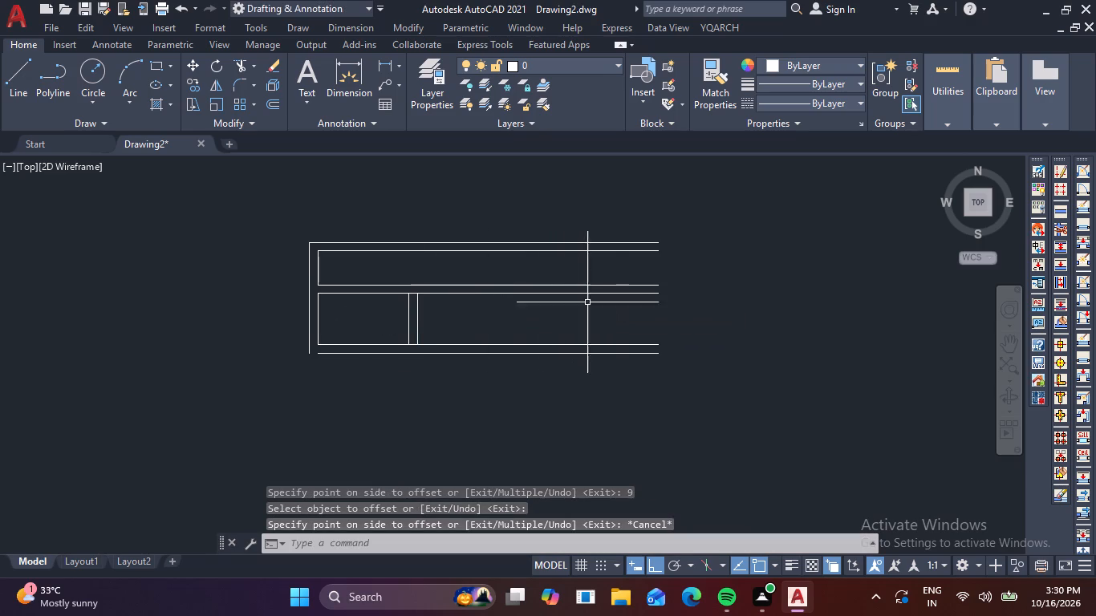
Draw a vertical line about 9' long joining the right ends of the horizontal lines, from the inner top line to the lowest.
{"action": "type", "text": "L"}
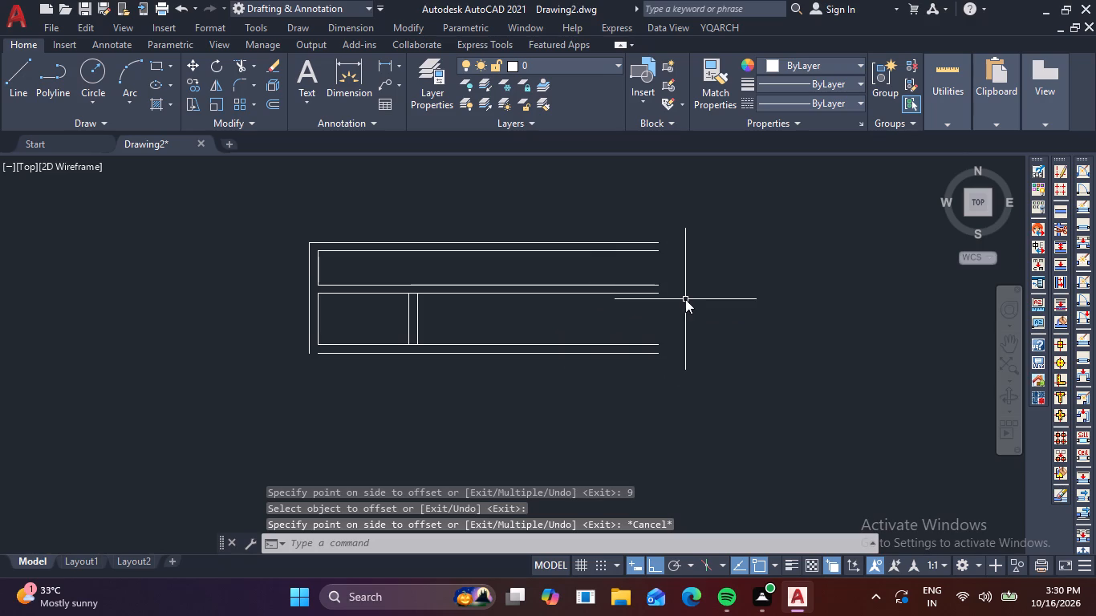
{"action": "key", "text": "space"}
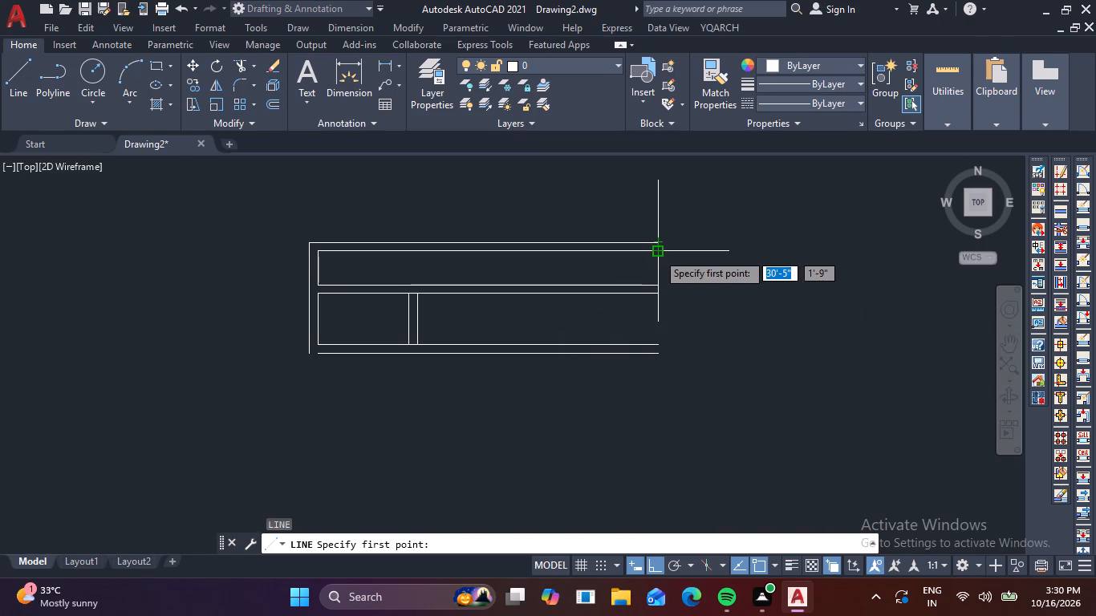
{"action": "left_click", "coordinate": [657, 253]}
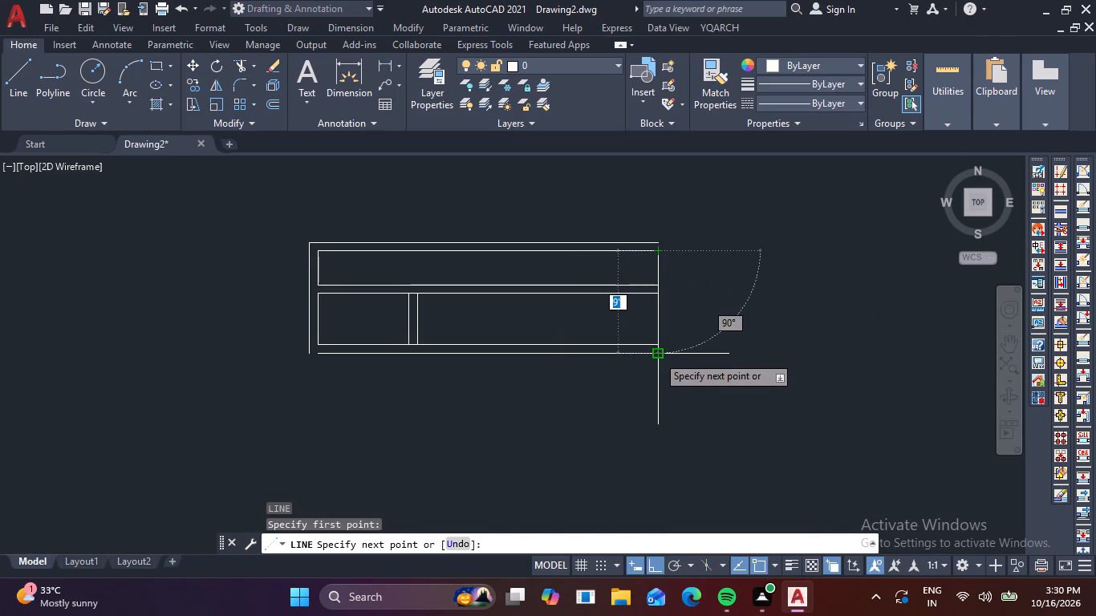
{"action": "left_click", "coordinate": [657, 355]}
{"action": "key", "text": "Escape"}
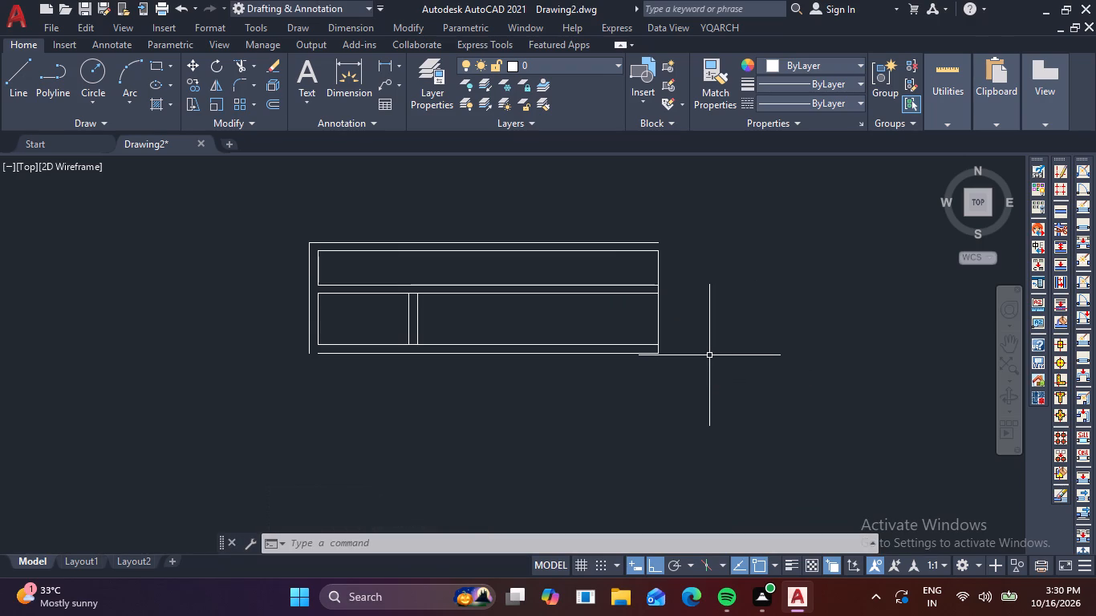
{"action": "key", "text": "Escape"}
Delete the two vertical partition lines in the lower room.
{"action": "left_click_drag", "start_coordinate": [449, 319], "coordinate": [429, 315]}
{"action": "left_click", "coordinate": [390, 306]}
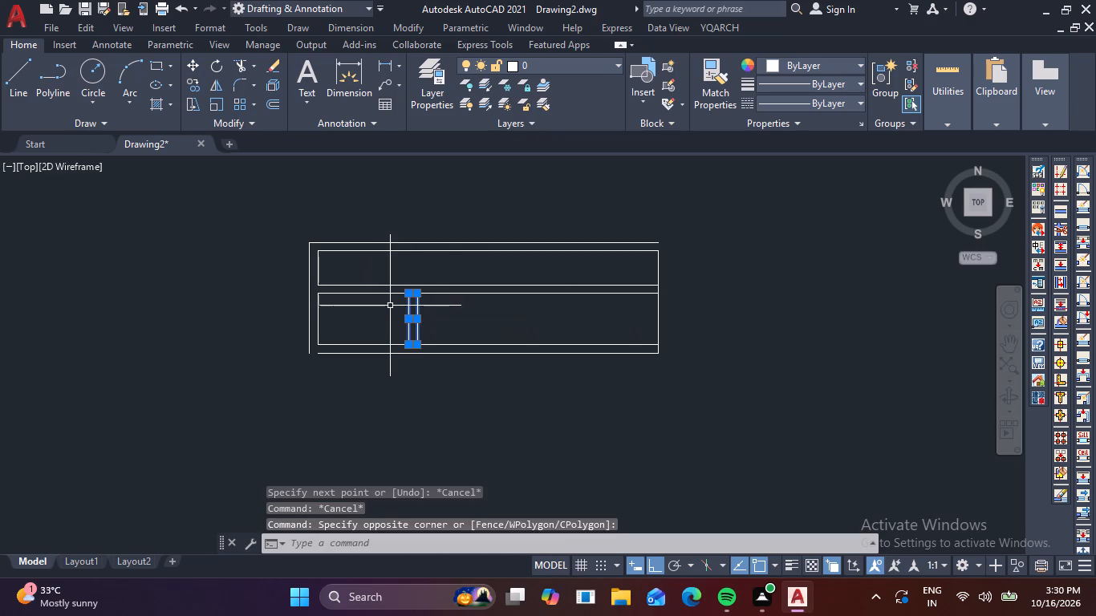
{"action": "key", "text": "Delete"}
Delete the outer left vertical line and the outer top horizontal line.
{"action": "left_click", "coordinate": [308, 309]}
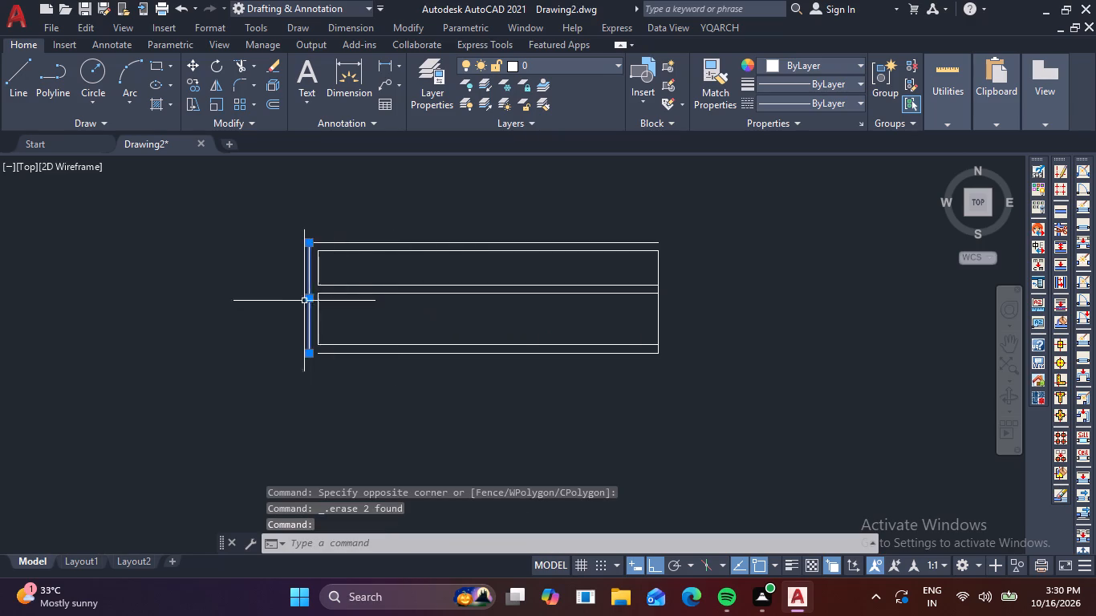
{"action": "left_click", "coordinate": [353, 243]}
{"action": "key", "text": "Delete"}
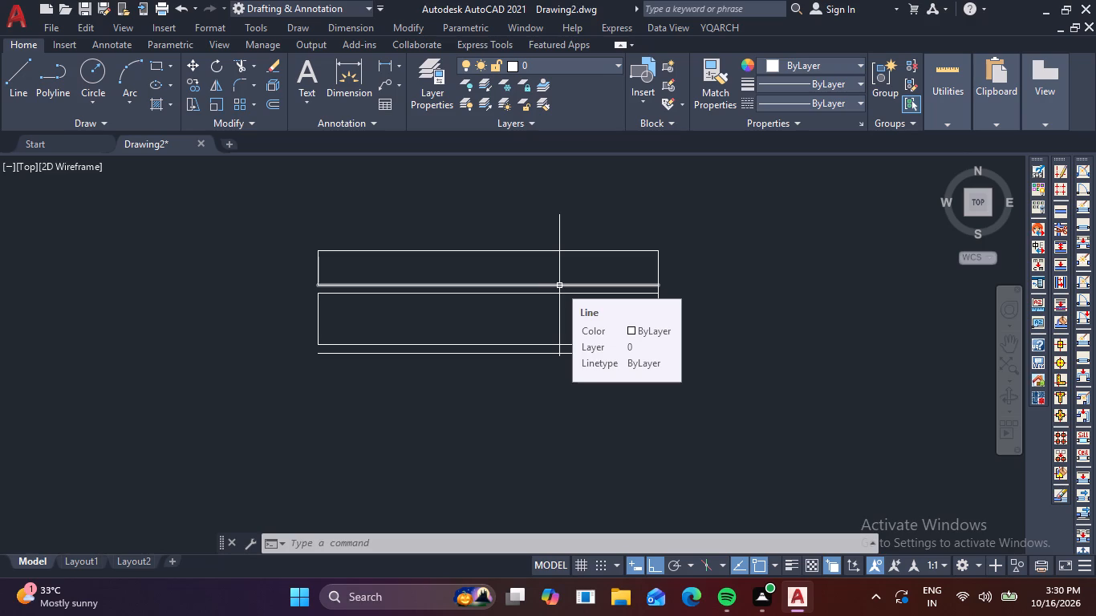
Offset the top horizontal line 9" upward and the left and right outer vertical lines of both rooms 9" inward.
{"action": "key", "text": "o"}
{"action": "key", "text": "Return"}
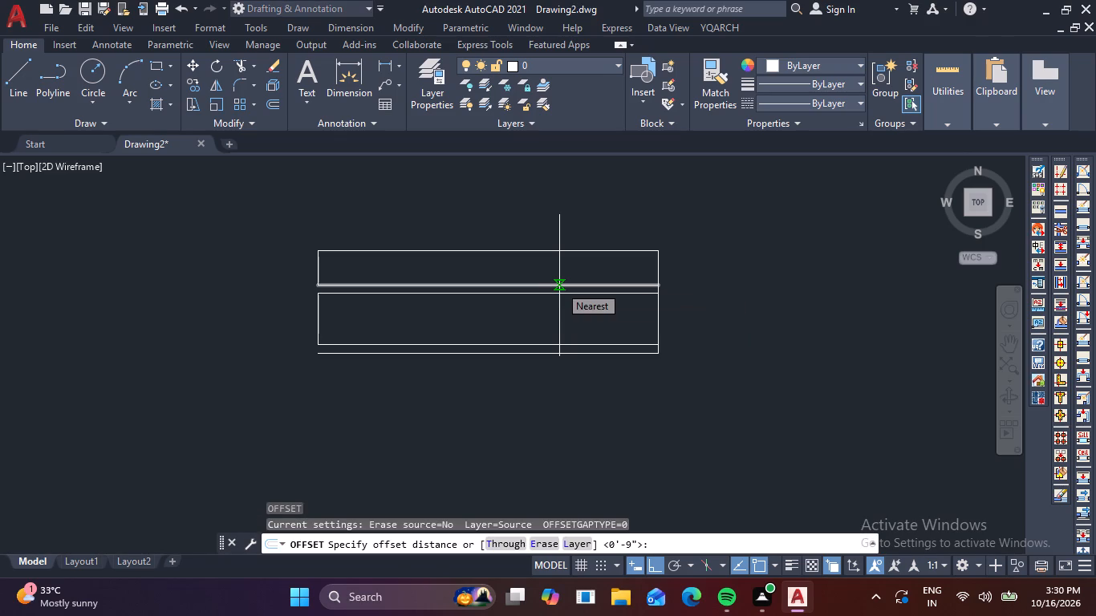
{"action": "type", "text": "9"}
{"action": "key", "text": "space"}
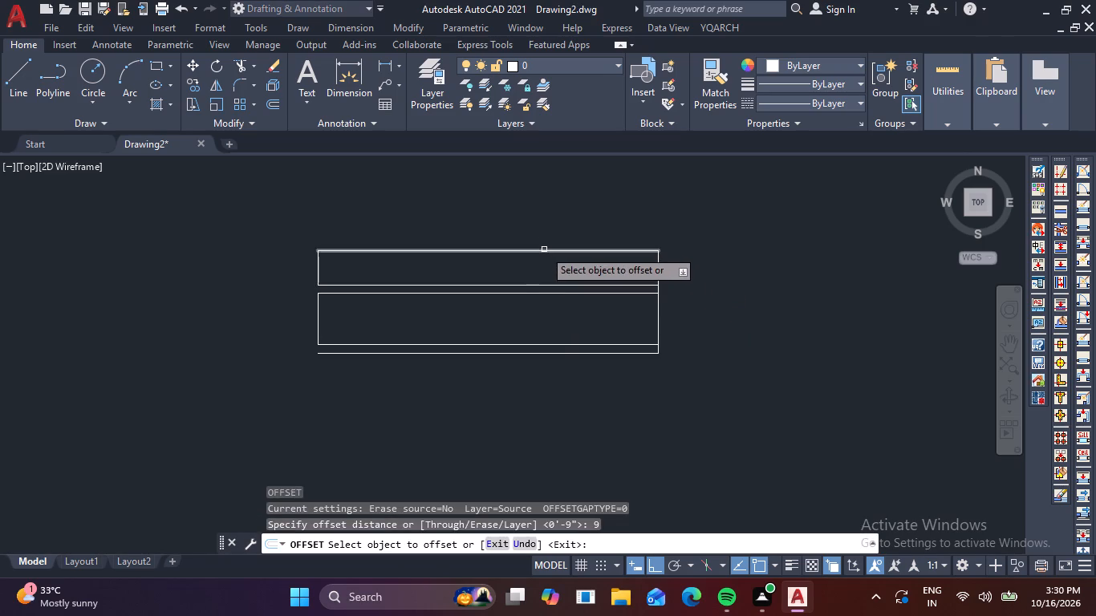
{"action": "left_click", "coordinate": [544, 249]}
{"action": "left_click", "coordinate": [560, 219]}
{"action": "left_click", "coordinate": [318, 263]}
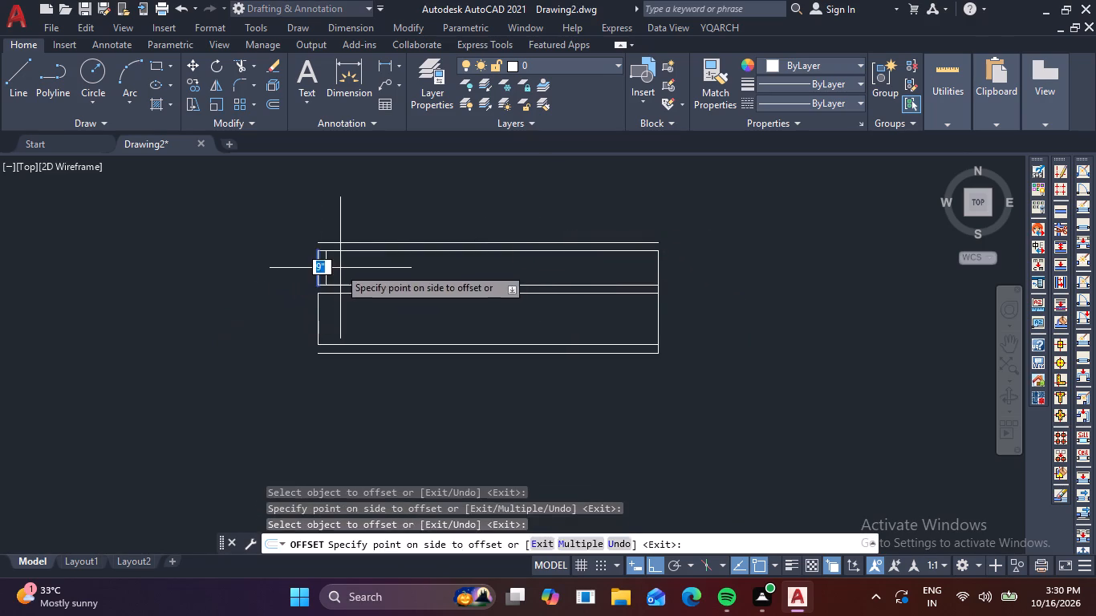
{"action": "left_click", "coordinate": [350, 269]}
{"action": "left_click", "coordinate": [656, 269]}
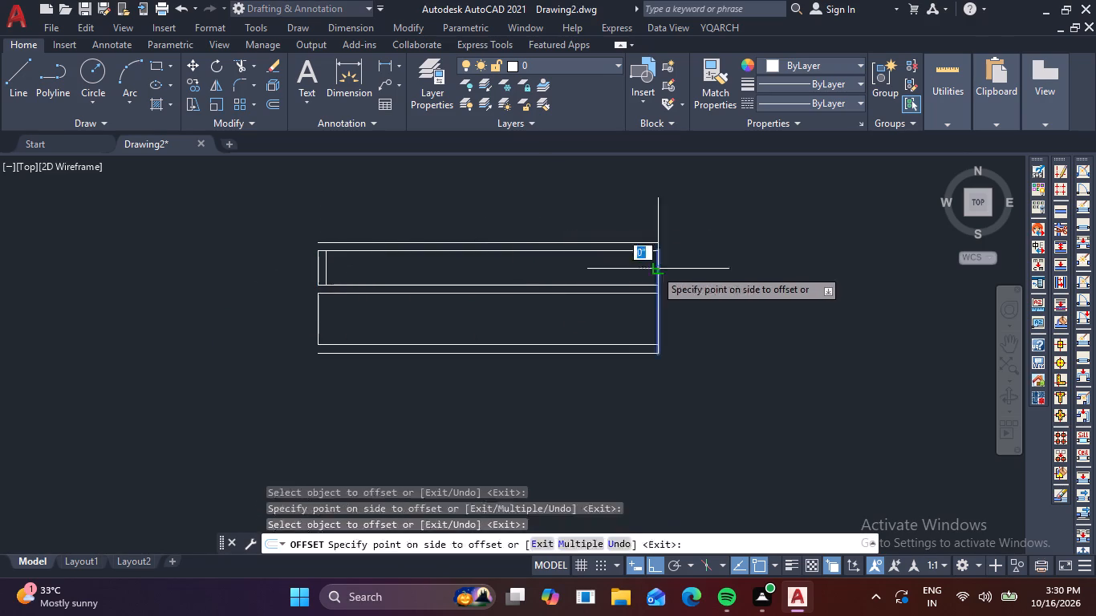
{"action": "left_click", "coordinate": [599, 283]}
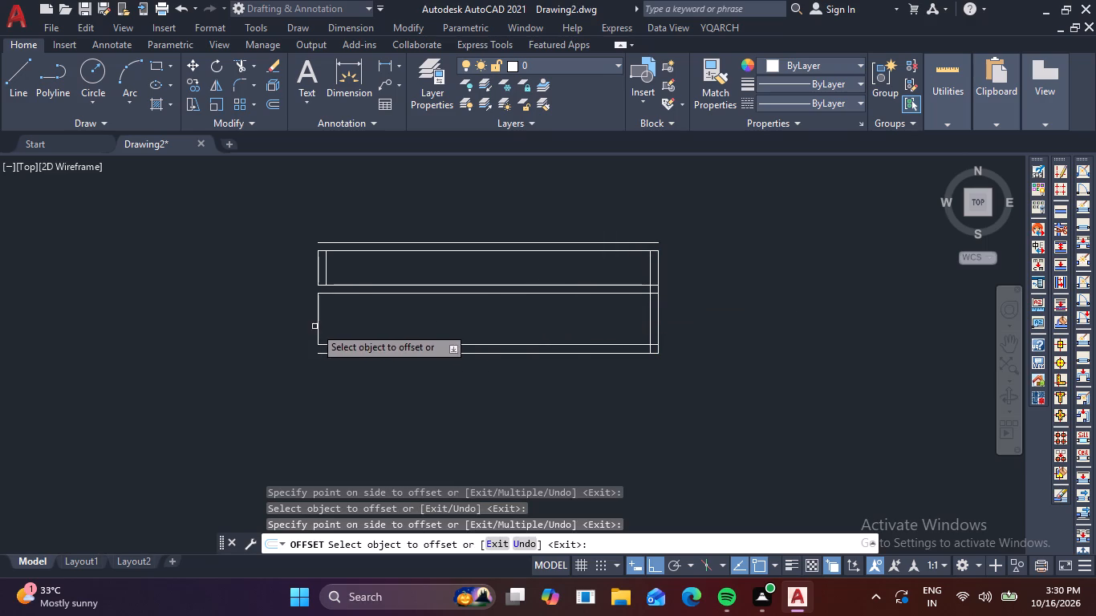
{"action": "left_click", "coordinate": [315, 326]}
{"action": "left_click", "coordinate": [356, 323]}
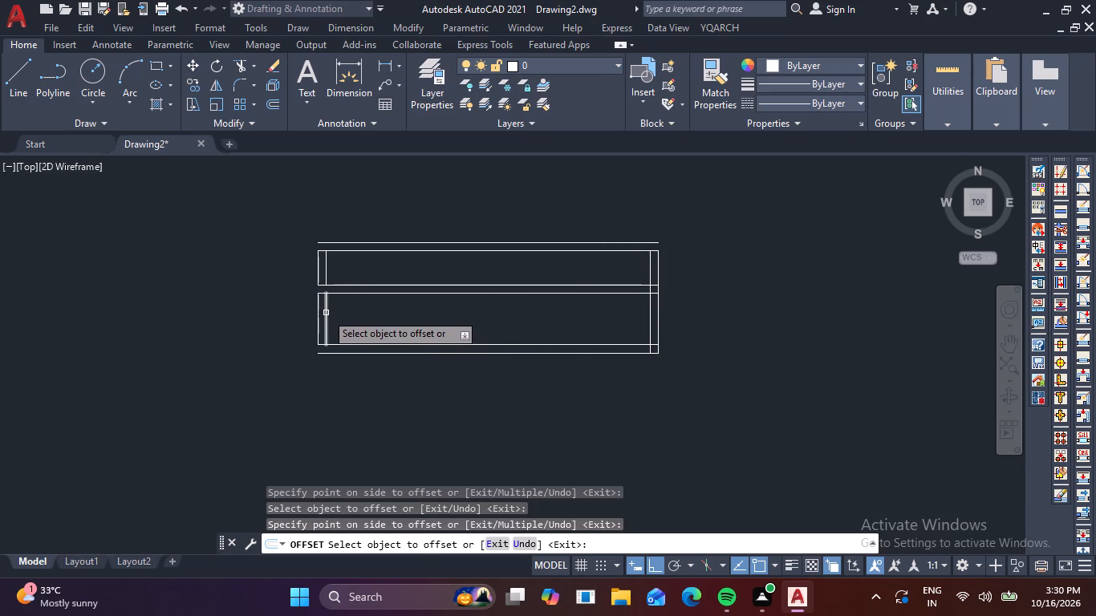
Offset the lower room's inner left wall line 8' to the right, and offset that copy another 9" as the partition thickness.
{"action": "left_click", "coordinate": [326, 313]}
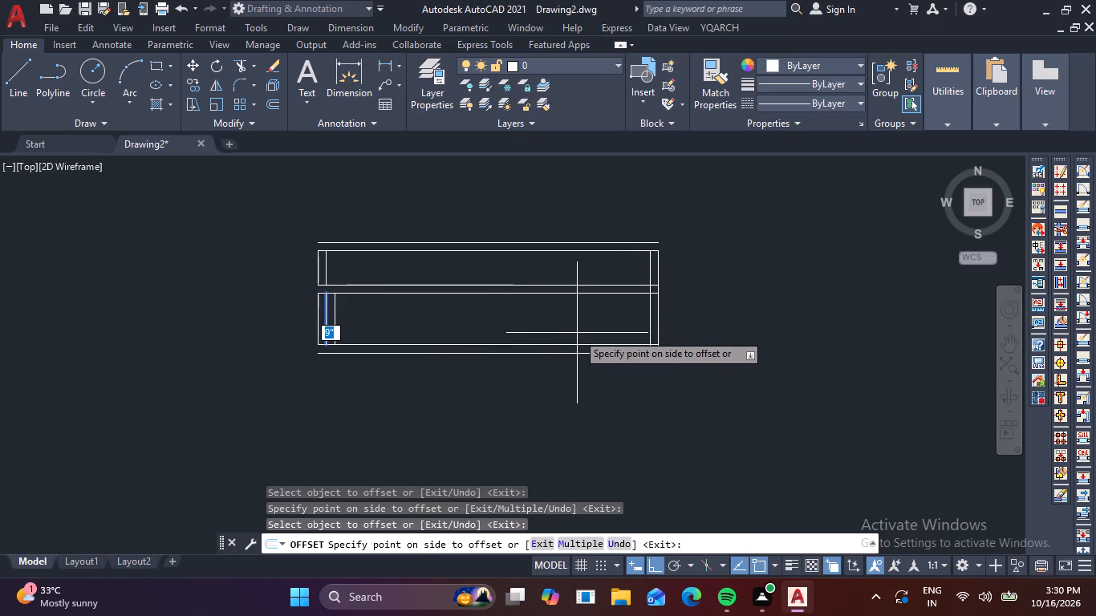
{"action": "key", "text": "6"}
{"action": "key", "text": "BackSpace"}
{"action": "key", "text": "8"}
{"action": "type", "text": "'"}
{"action": "key", "text": "space"}
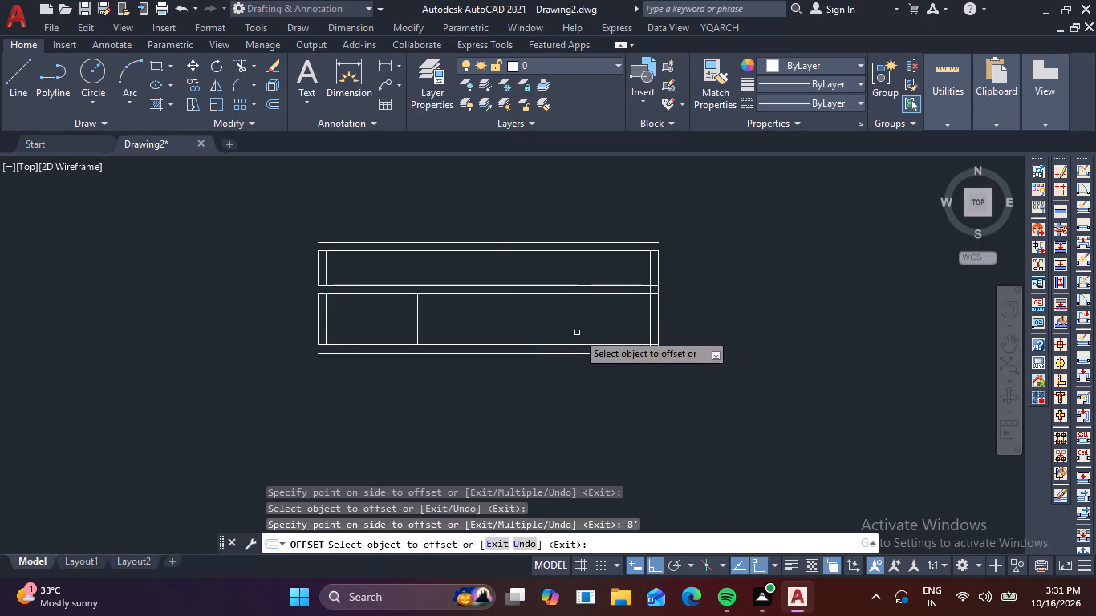
{"action": "left_click", "coordinate": [416, 319]}
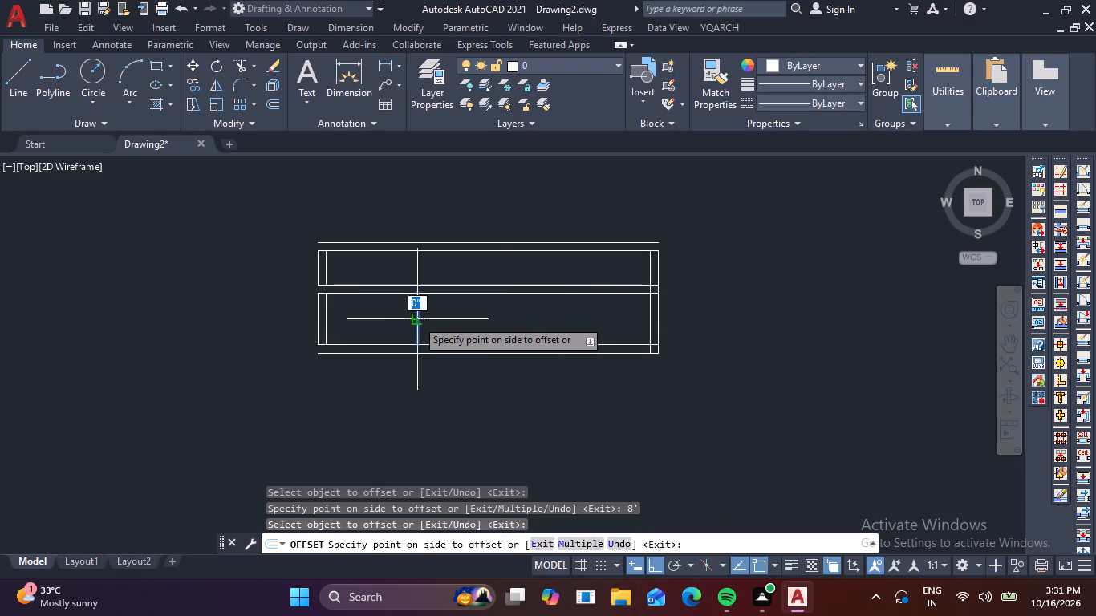
{"action": "type", "text": "9"}
{"action": "key", "text": "space"}
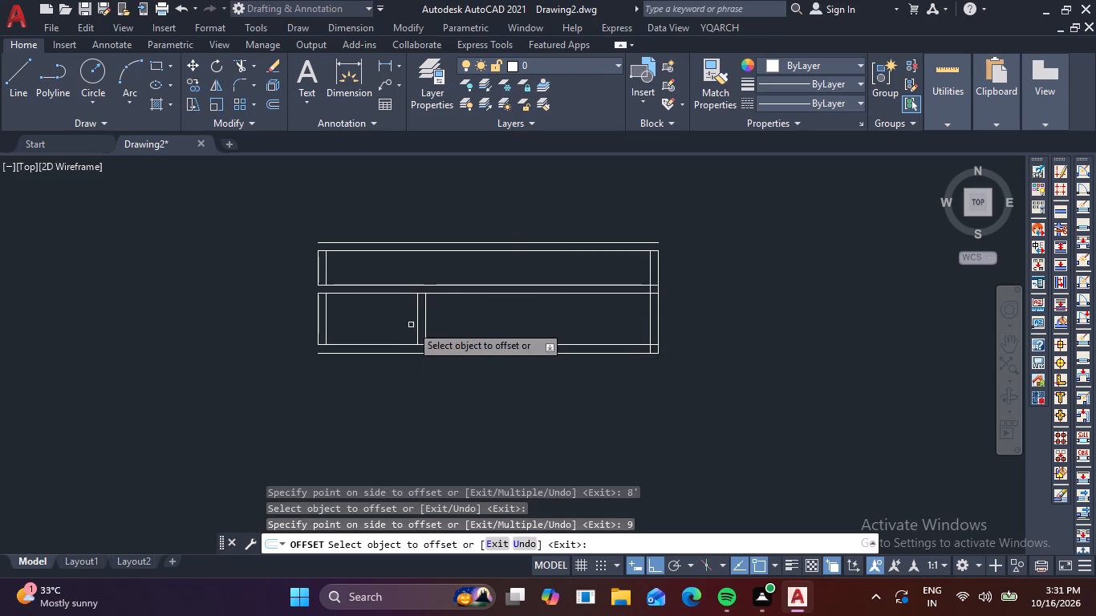
Offset the inner right wall line 8" to the left.
{"action": "left_click", "coordinate": [651, 318]}
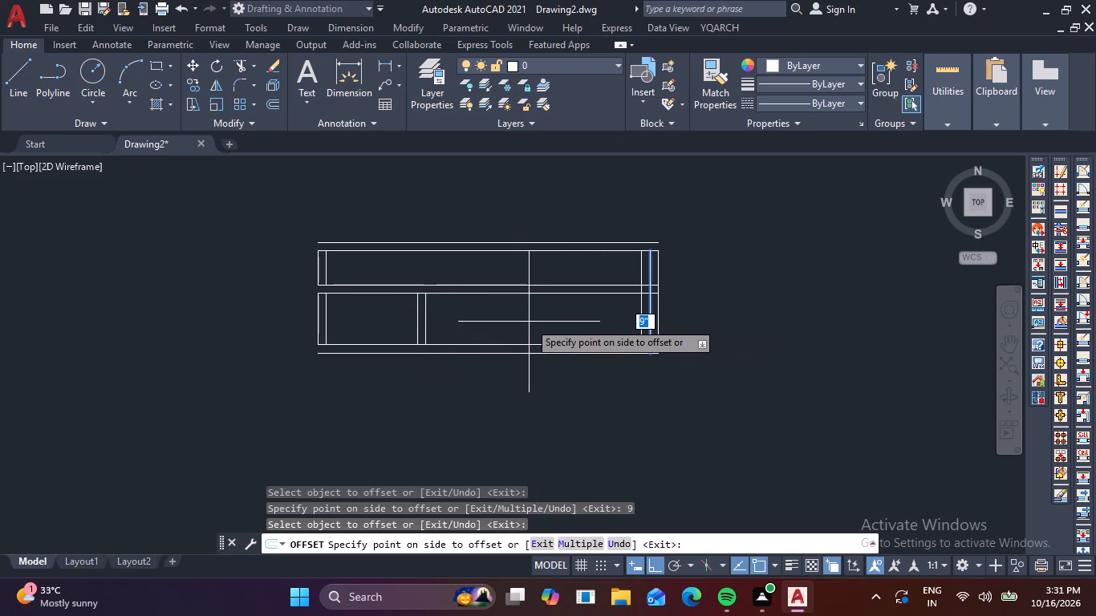
{"action": "type", "text": "8"}
{"action": "key", "text": "space"}
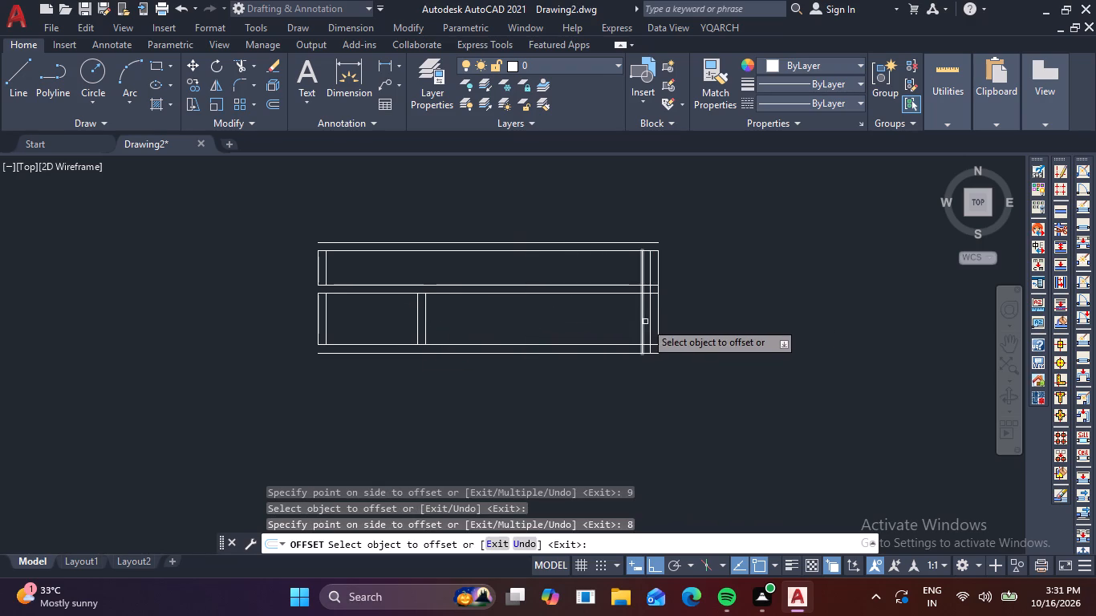
Offset the inner right wall line 8' to the left, and offset that copy another 9" left as the partition thickness.
{"action": "left_click", "coordinate": [650, 322]}
{"action": "key", "text": "8"}
{"action": "type", "text": "'"}
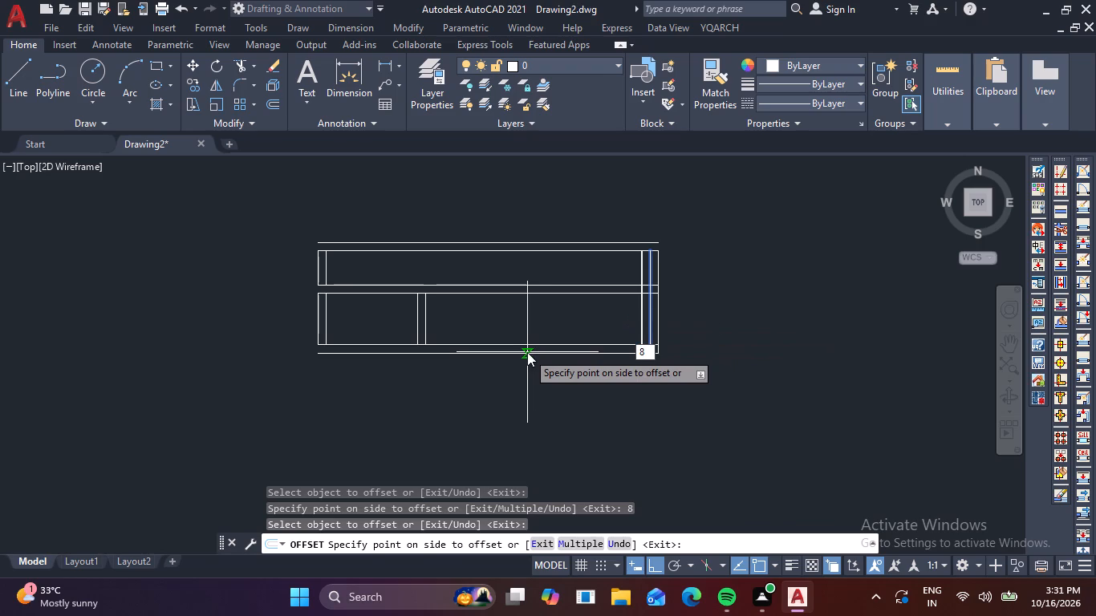
{"action": "key", "text": "space"}
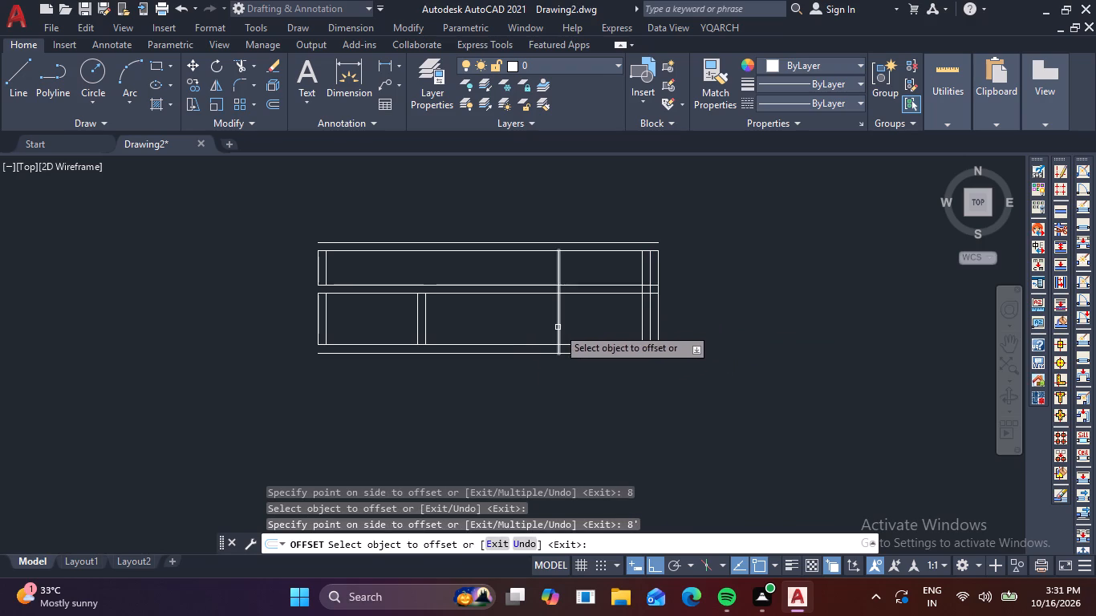
{"action": "left_click", "coordinate": [558, 327]}
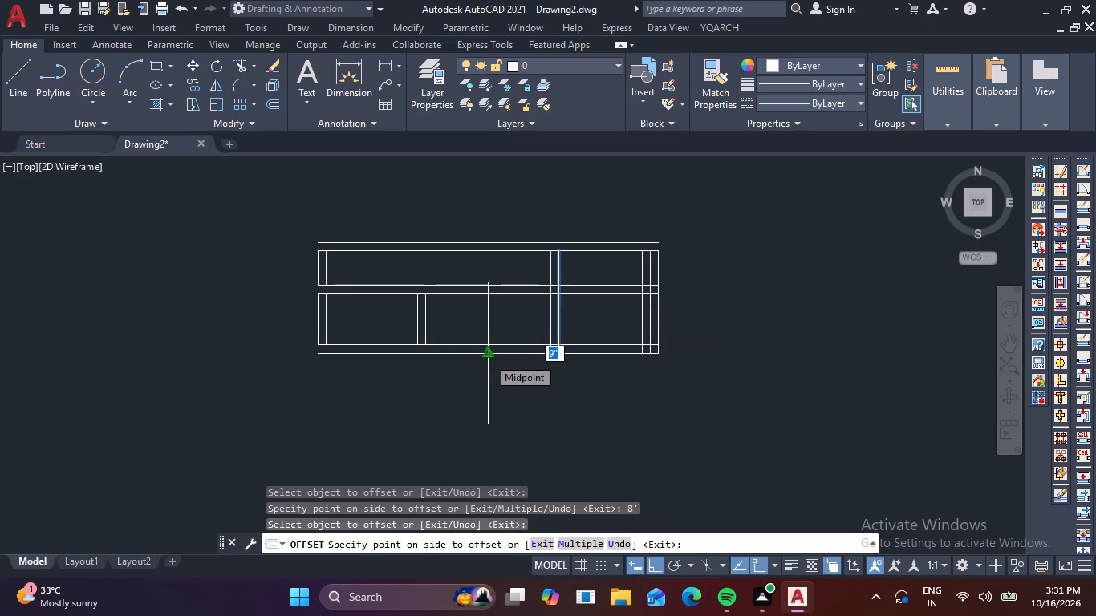
{"action": "type", "text": "9"}
{"action": "key", "text": "space"}
{"action": "key", "text": "Escape"}
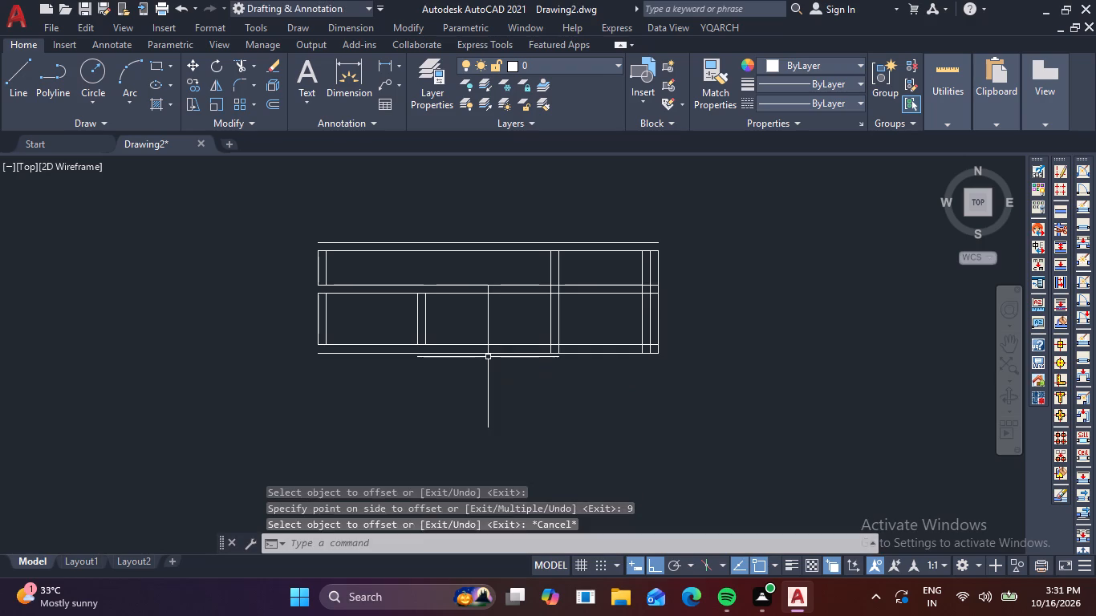
{"action": "key", "text": "Escape"}
Trim the upper-room portions of the right partition's two lines and of the two vertical lines inside the right wall.
{"action": "type", "text": "TR"}
{"action": "key", "text": "space"}
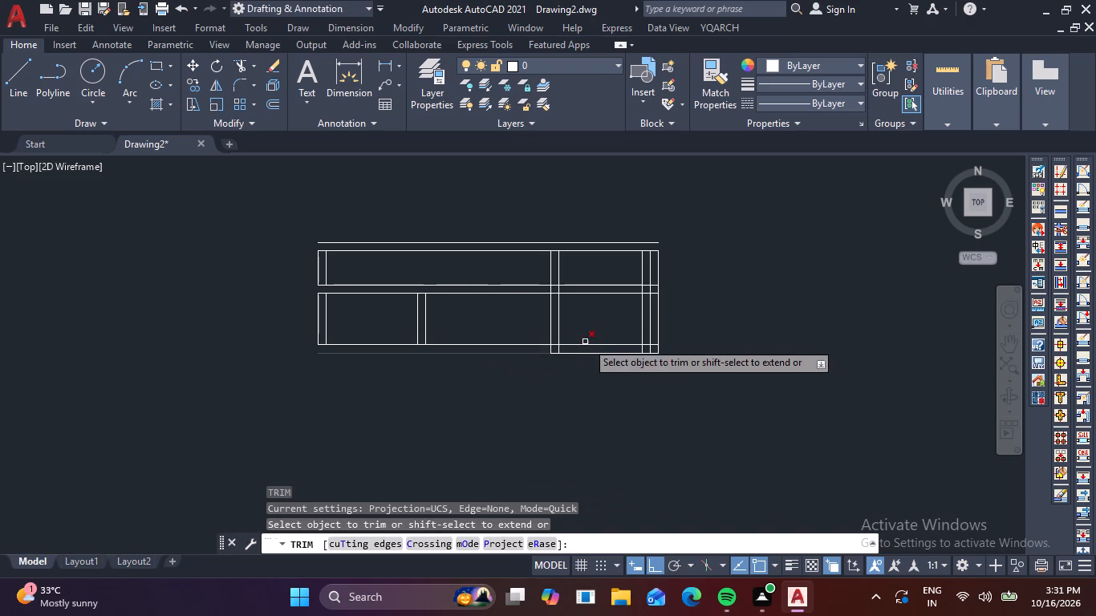
{"action": "left_click_drag", "start_coordinate": [526, 262], "coordinate": [575, 262]}
{"action": "scroll", "coordinate": [644, 271], "scroll_direction": "up", "scroll_amount": 2}
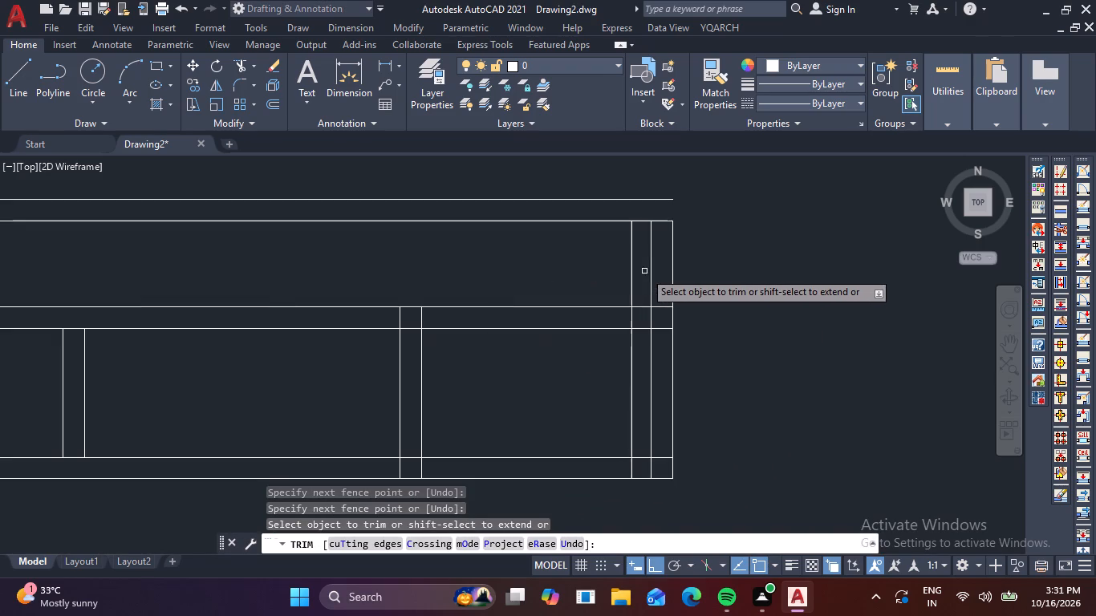
{"action": "left_click_drag", "start_coordinate": [659, 269], "coordinate": [586, 273]}
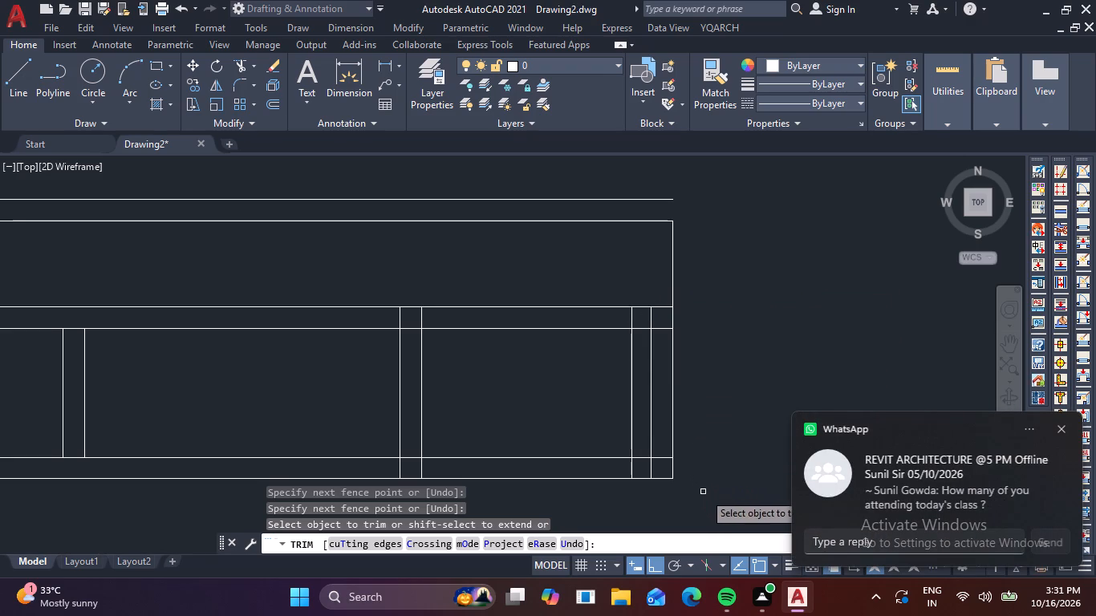
Extend the inner right wall line back up through the upper room to the inner top horizontal line.
{"action": "left_click", "coordinate": [651, 319], "text": "shift"}
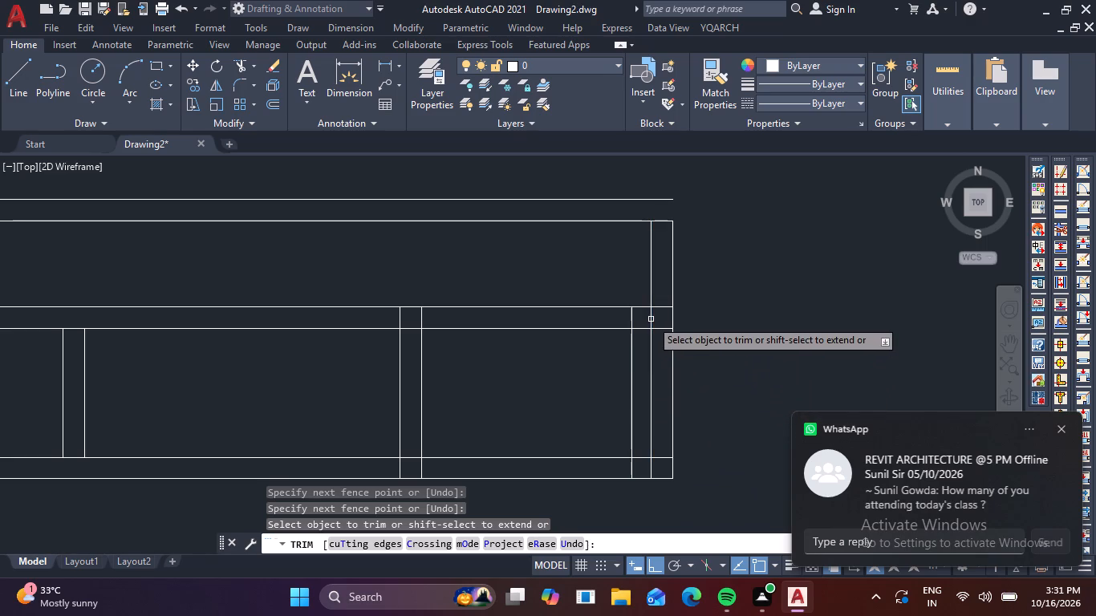
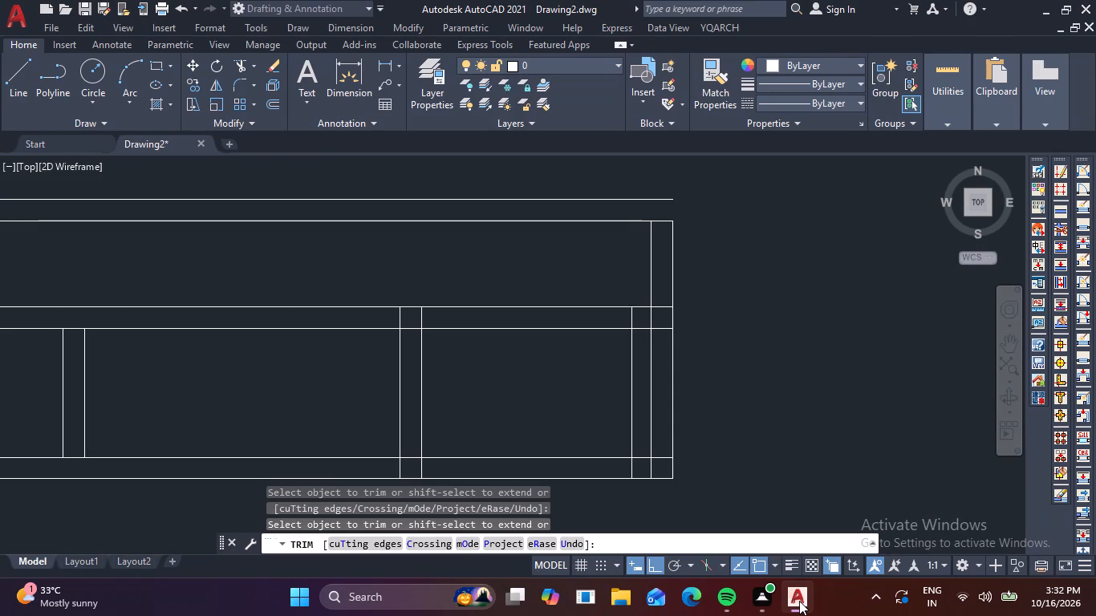
Trim the ends of the middle wall's two horizontal lines and the inner bottom line where they cross the right wall's thickness.
{"action": "scroll", "coordinate": [721, 338], "scroll_direction": "down", "scroll_amount": 1}
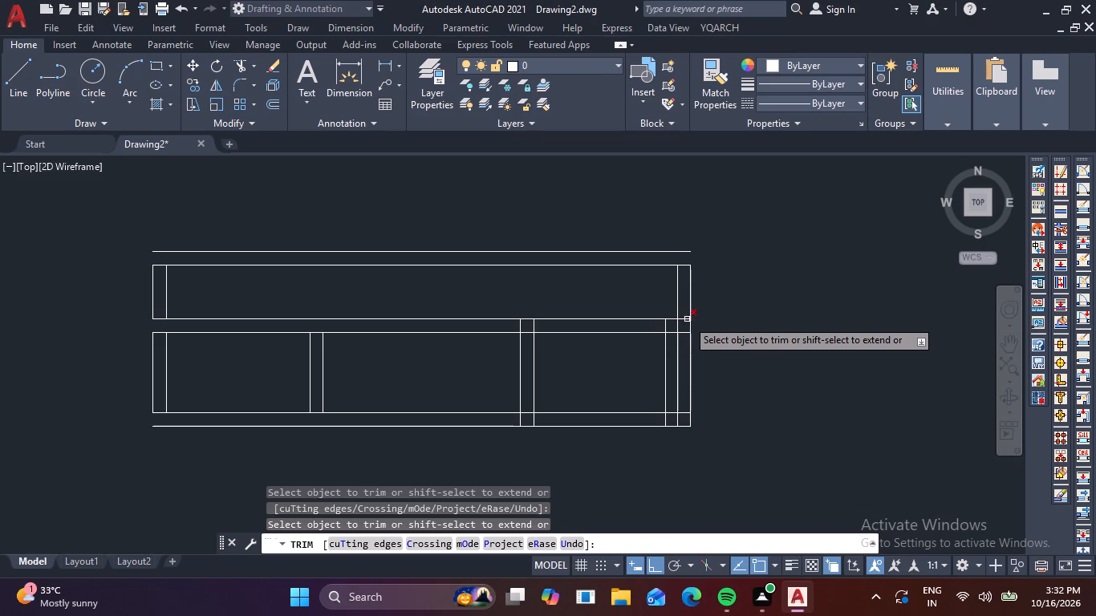
{"action": "scroll", "coordinate": [687, 319], "scroll_direction": "up", "scroll_amount": 2}
{"action": "left_click_drag", "start_coordinate": [664, 305], "coordinate": [678, 356]}
{"action": "scroll", "coordinate": [681, 353], "scroll_direction": "down", "scroll_amount": 2}
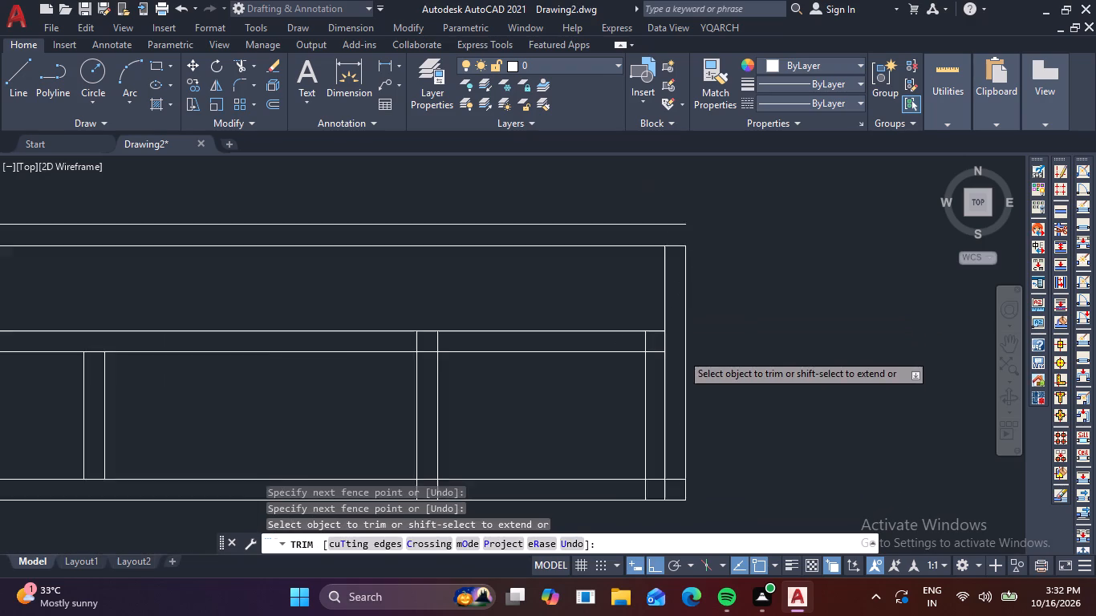
{"action": "scroll", "coordinate": [681, 353], "scroll_direction": "down", "scroll_amount": 1}
{"action": "scroll", "coordinate": [675, 410], "scroll_direction": "up", "scroll_amount": 4}
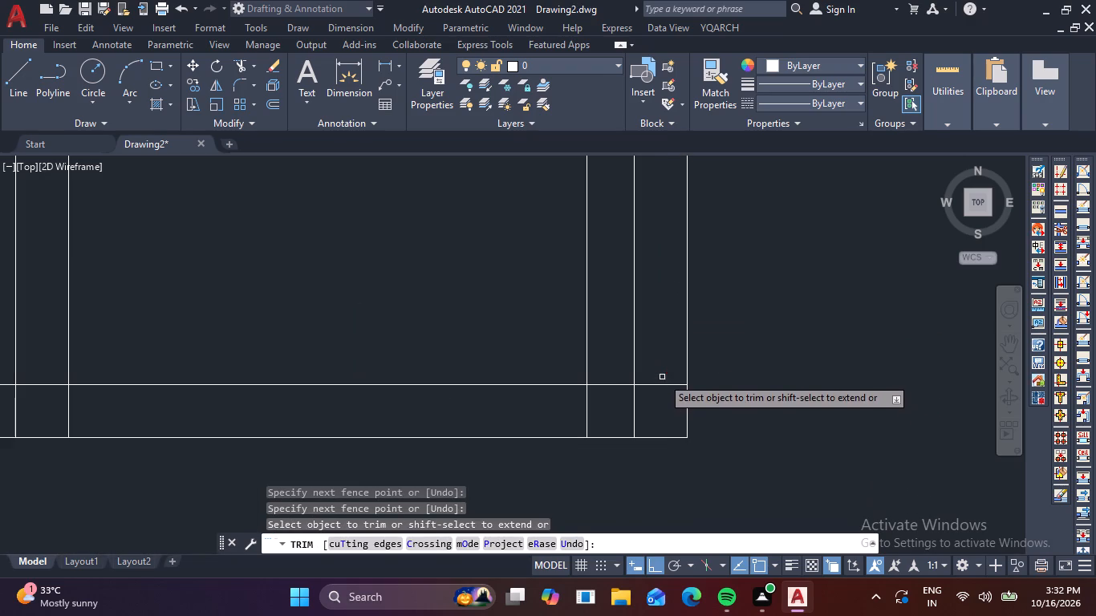
{"action": "left_click_drag", "start_coordinate": [661, 370], "coordinate": [653, 400]}
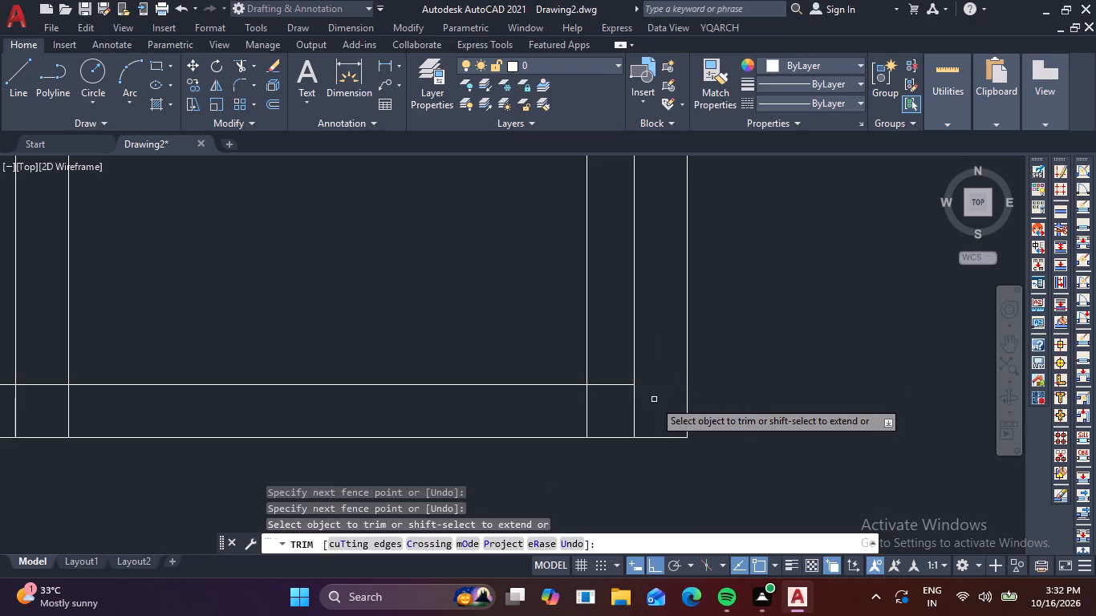
Trim away all segments of the extra vertical line just left of the inner right wall line.
{"action": "scroll", "coordinate": [662, 407], "scroll_direction": "down", "scroll_amount": 2}
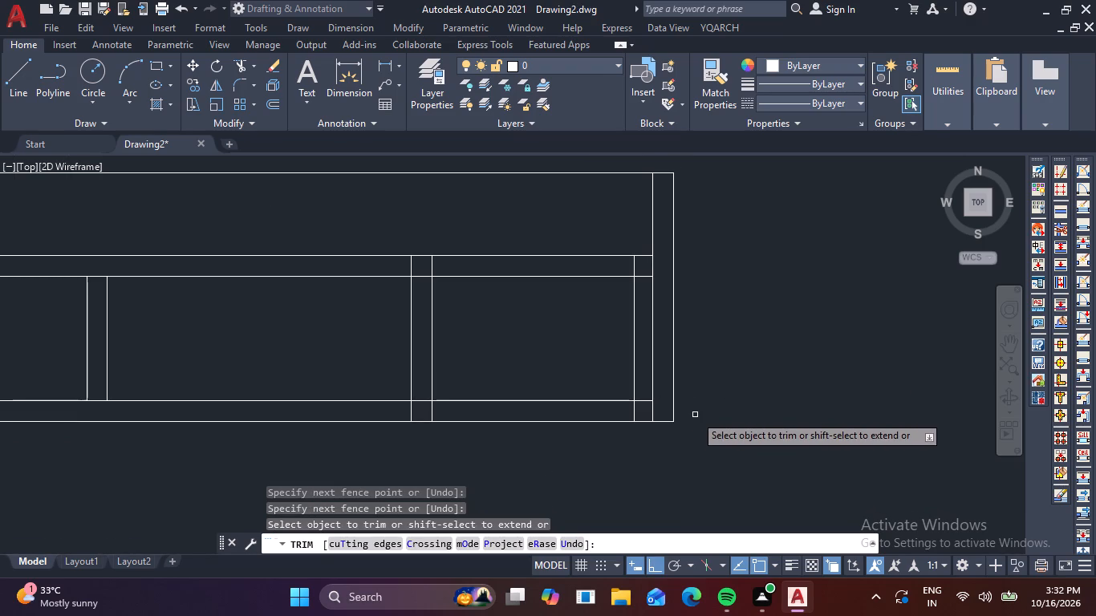
{"action": "left_click", "coordinate": [634, 342]}
{"action": "left_click", "coordinate": [635, 411]}
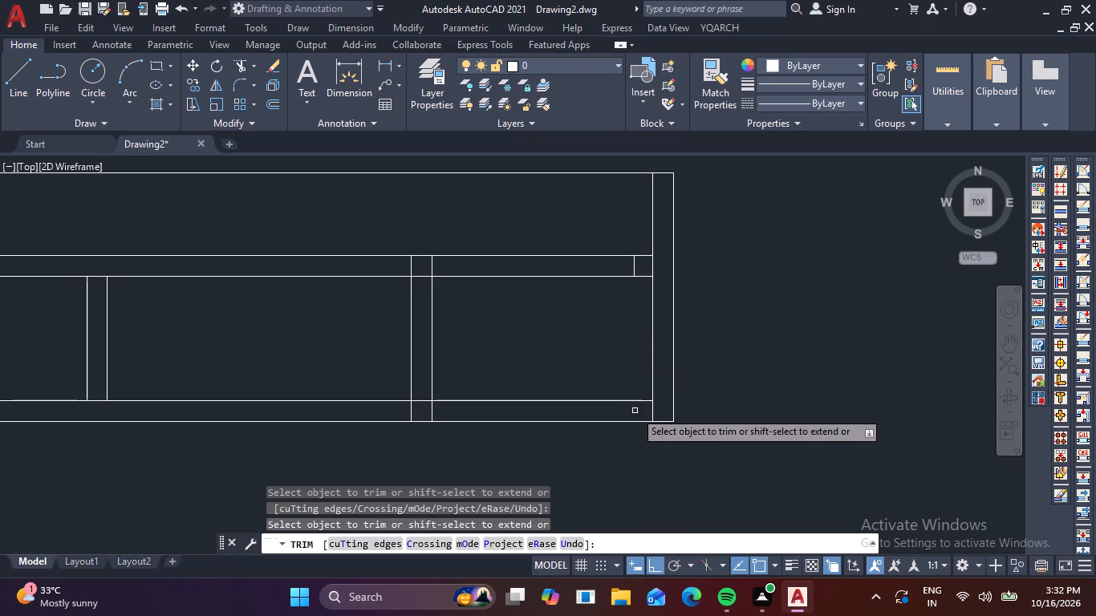
{"action": "left_click_drag", "start_coordinate": [639, 269], "coordinate": [628, 267]}
{"action": "left_click", "coordinate": [599, 267]}
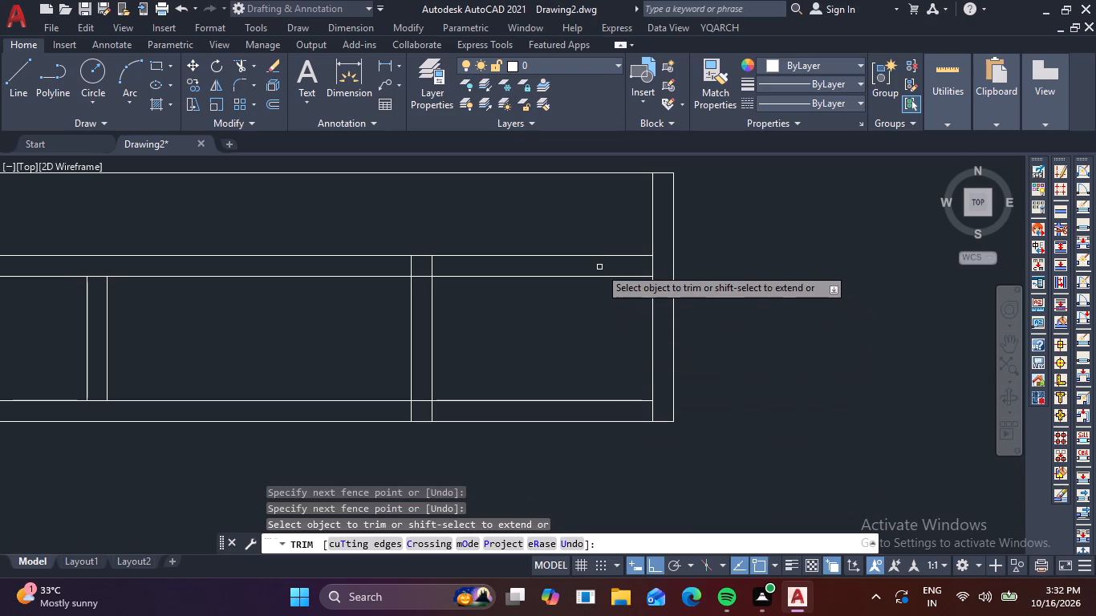
Trim the right partition's two lines where they run through the middle wall and the bottom wall thicknesses.
{"action": "scroll", "coordinate": [599, 267], "scroll_direction": "down", "scroll_amount": 2}
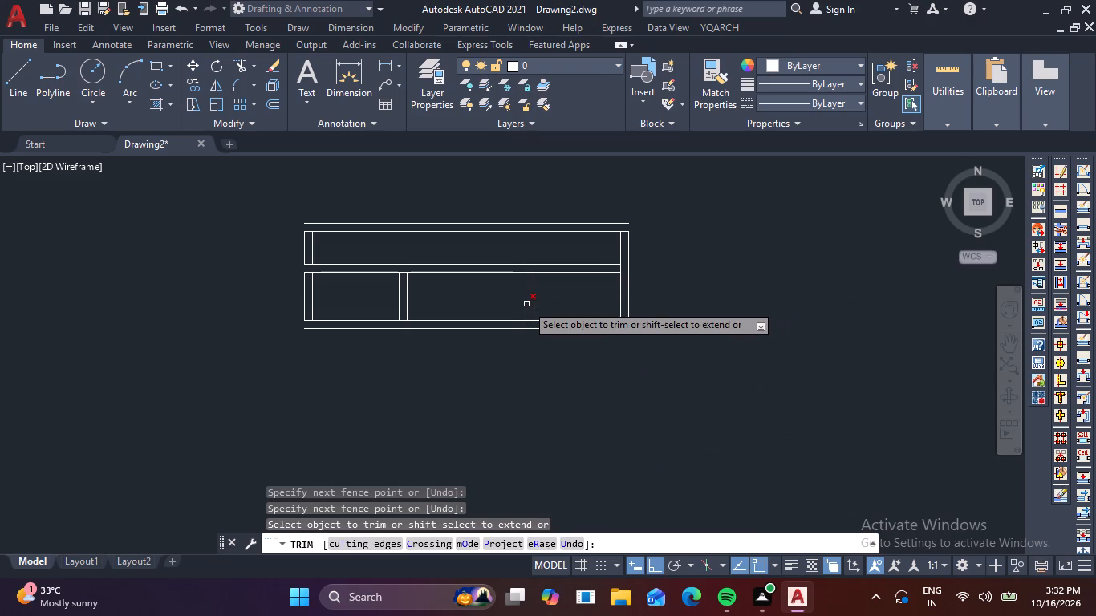
{"action": "scroll", "coordinate": [531, 274], "scroll_direction": "up", "scroll_amount": 3}
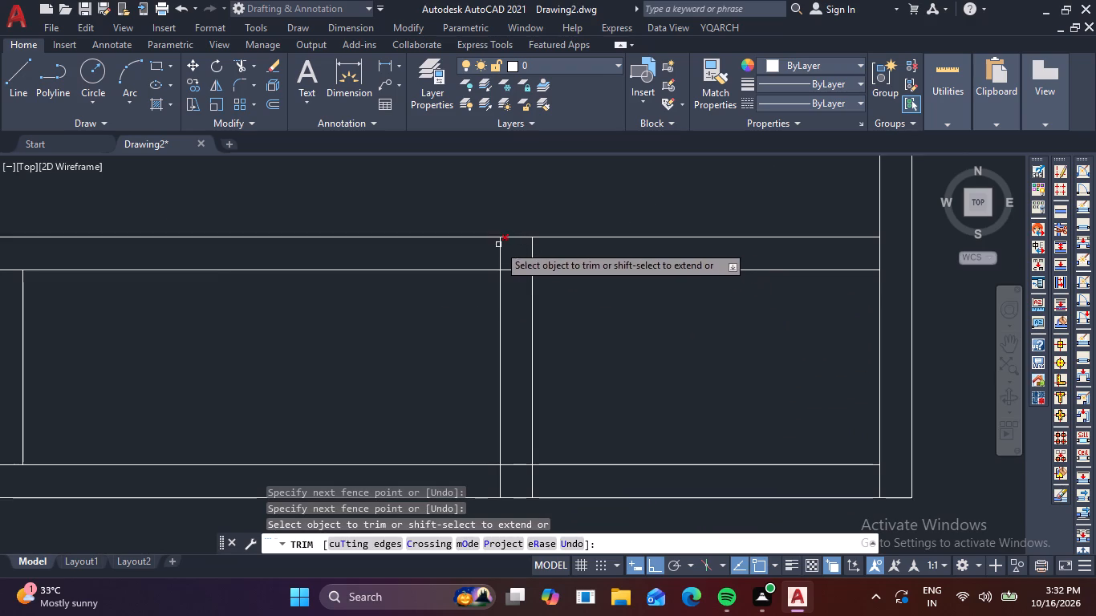
{"action": "left_click_drag", "start_coordinate": [493, 247], "coordinate": [576, 247]}
{"action": "scroll", "coordinate": [563, 391], "scroll_direction": "down", "scroll_amount": 1}
{"action": "middle_click_drag", "start_coordinate": [566, 395], "coordinate": [565, 267]}
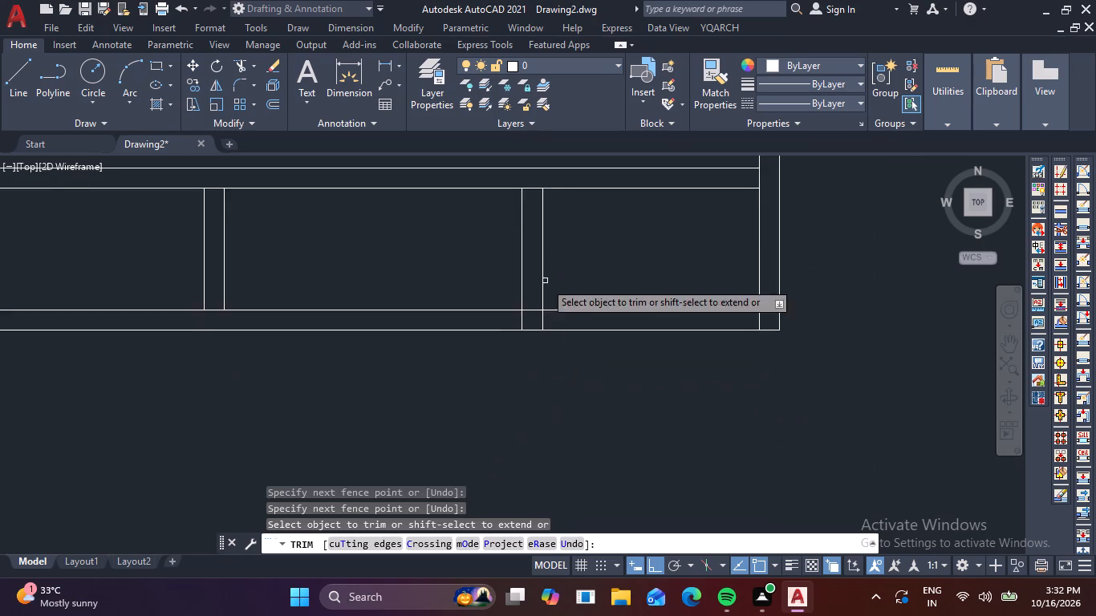
{"action": "scroll", "coordinate": [538, 308], "scroll_direction": "up", "scroll_amount": 3}
{"action": "left_click_drag", "start_coordinate": [410, 336], "coordinate": [566, 331]}
{"action": "scroll", "coordinate": [570, 331], "scroll_direction": "down", "scroll_amount": 4}
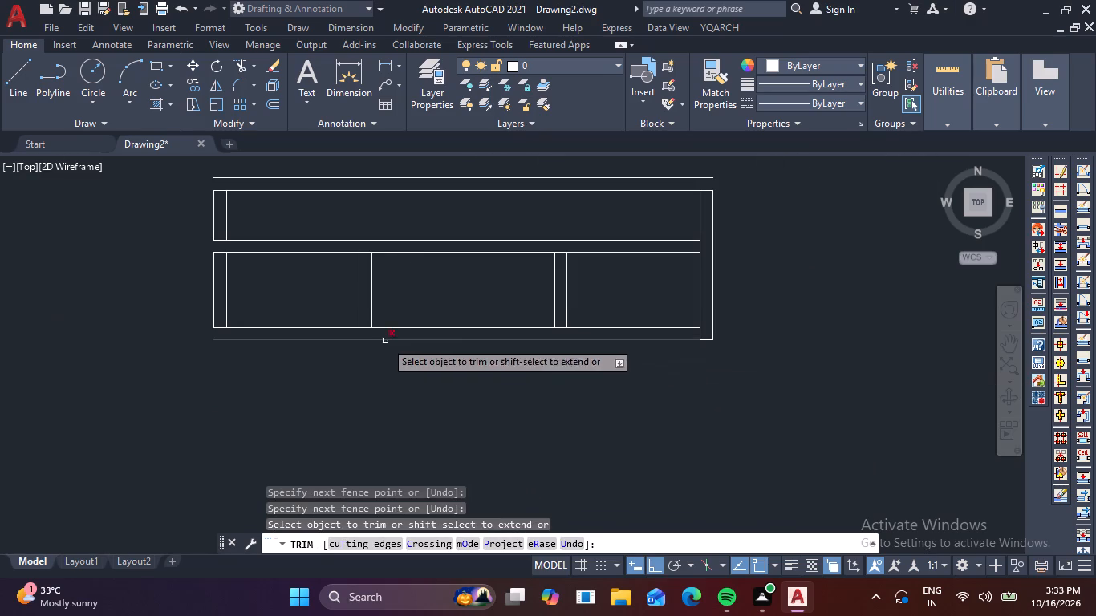
{"action": "key", "text": "Escape"}
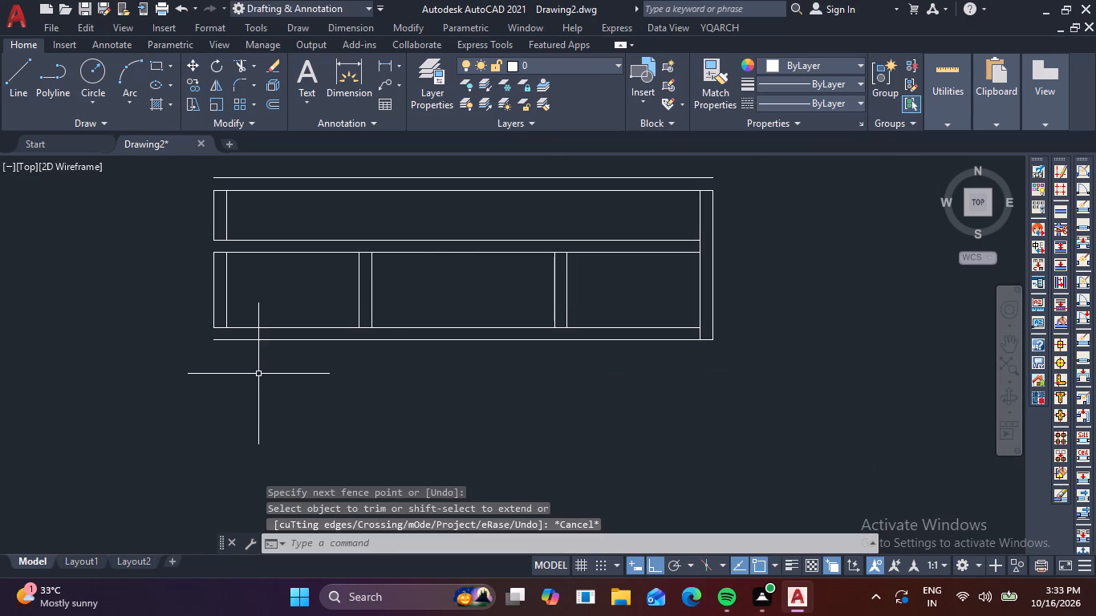
Fillet the outer left wall line with the outer bottom line to close the lower-left corner of the plan squarely.
{"action": "key", "text": "f"}
{"action": "key", "text": "space"}
{"action": "left_click", "coordinate": [211, 318]}
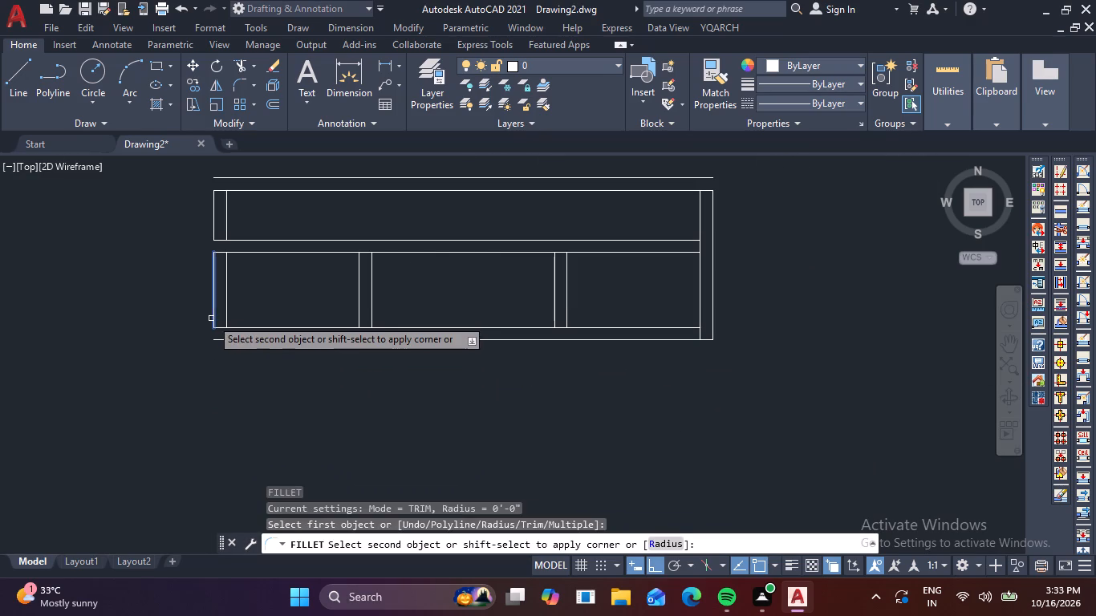
{"action": "left_click", "coordinate": [226, 340]}
{"action": "key", "text": "Escape"}
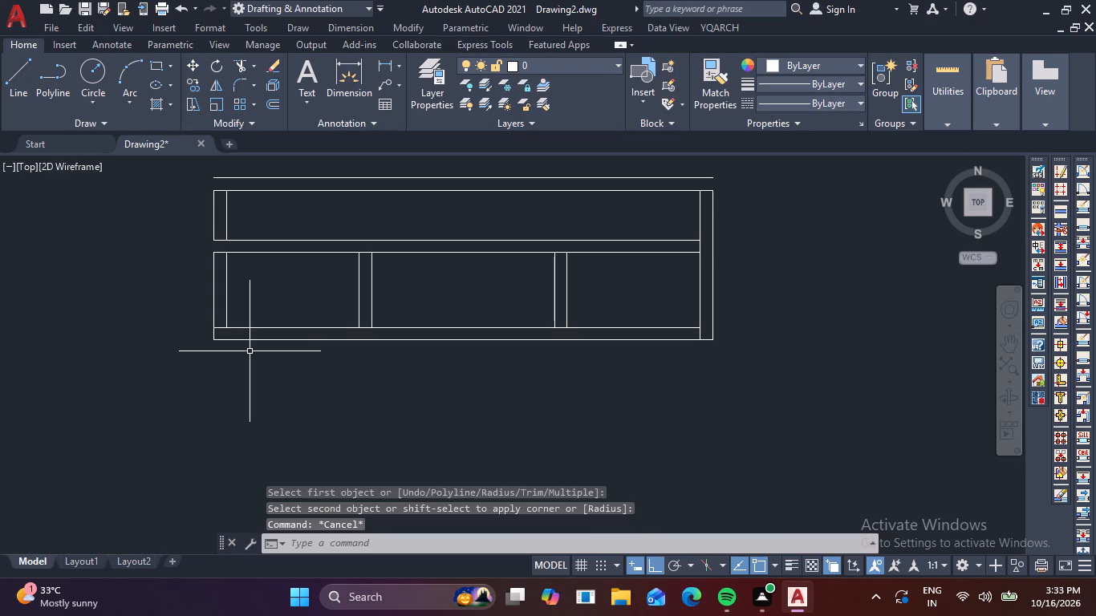
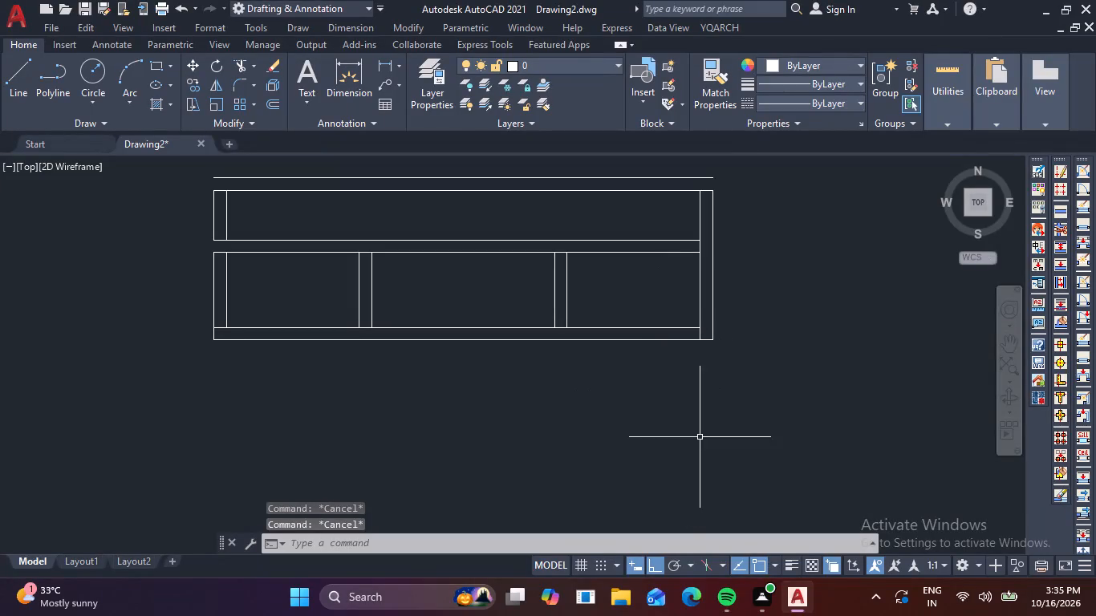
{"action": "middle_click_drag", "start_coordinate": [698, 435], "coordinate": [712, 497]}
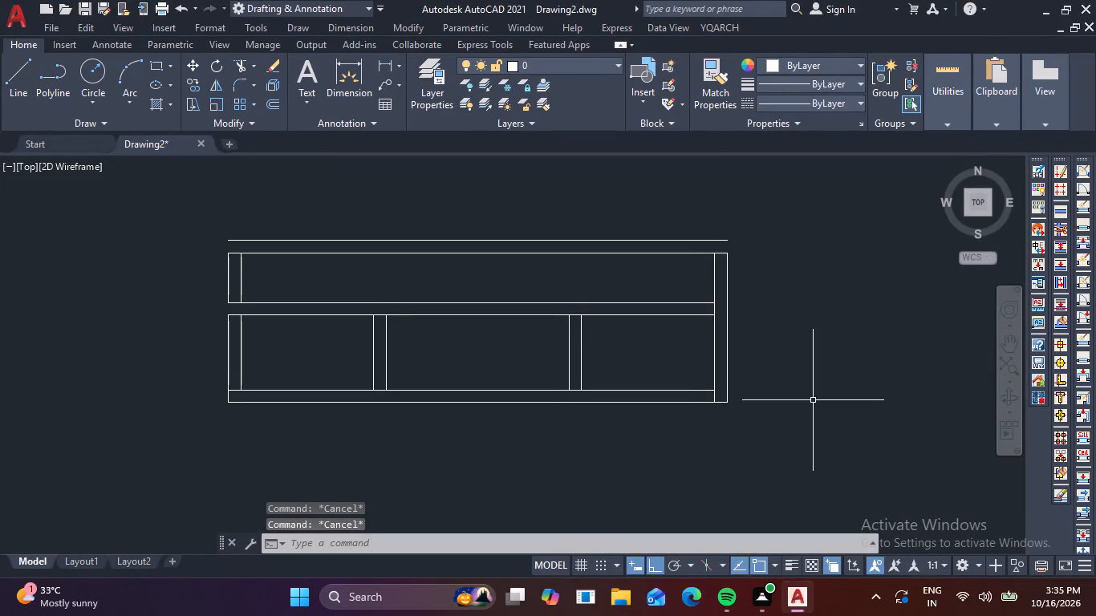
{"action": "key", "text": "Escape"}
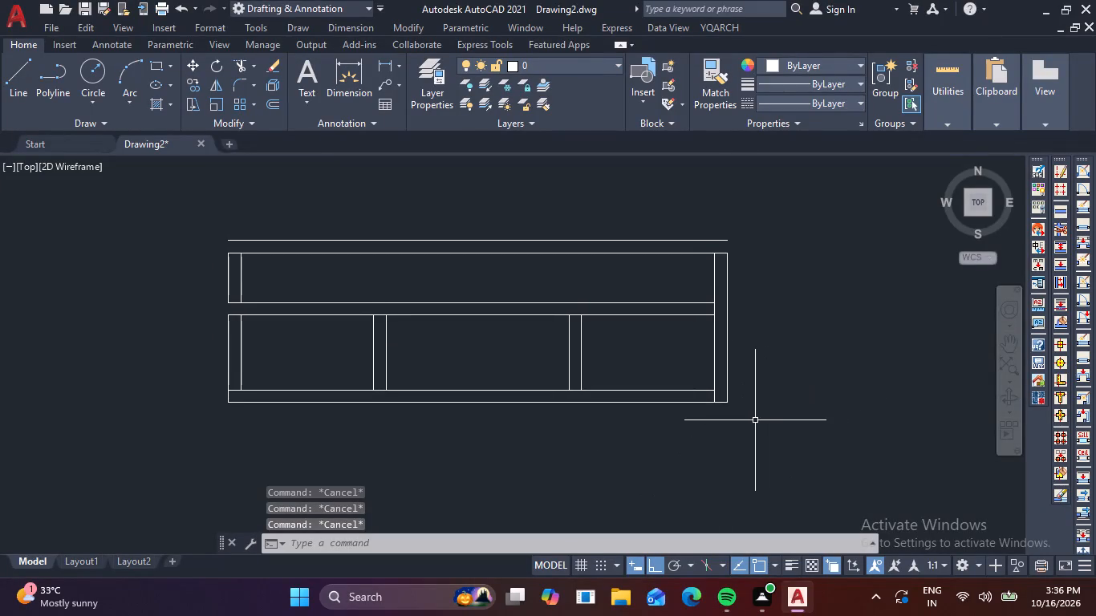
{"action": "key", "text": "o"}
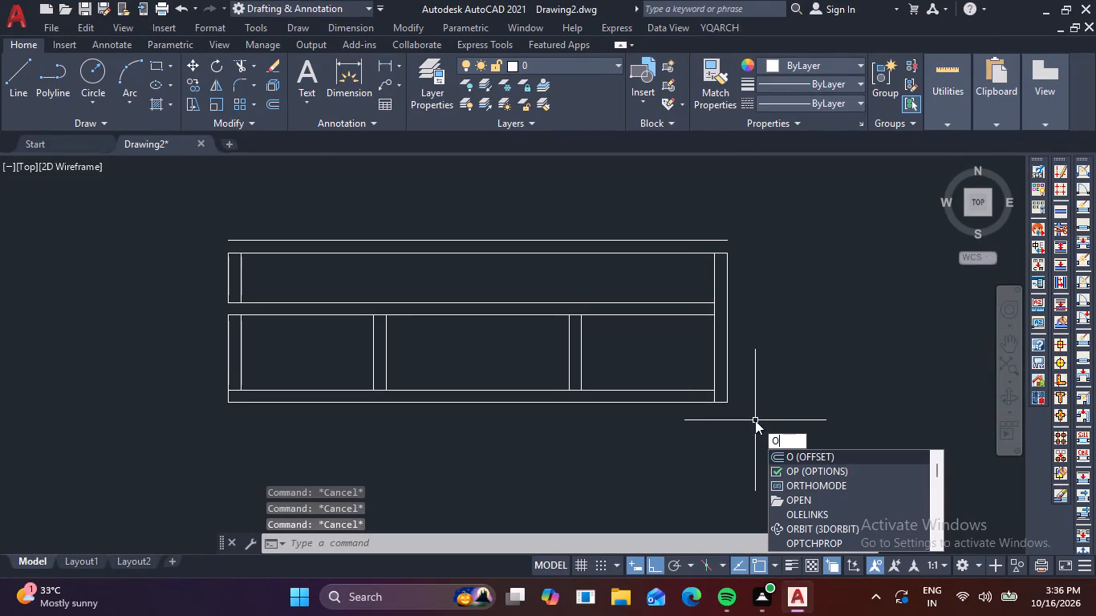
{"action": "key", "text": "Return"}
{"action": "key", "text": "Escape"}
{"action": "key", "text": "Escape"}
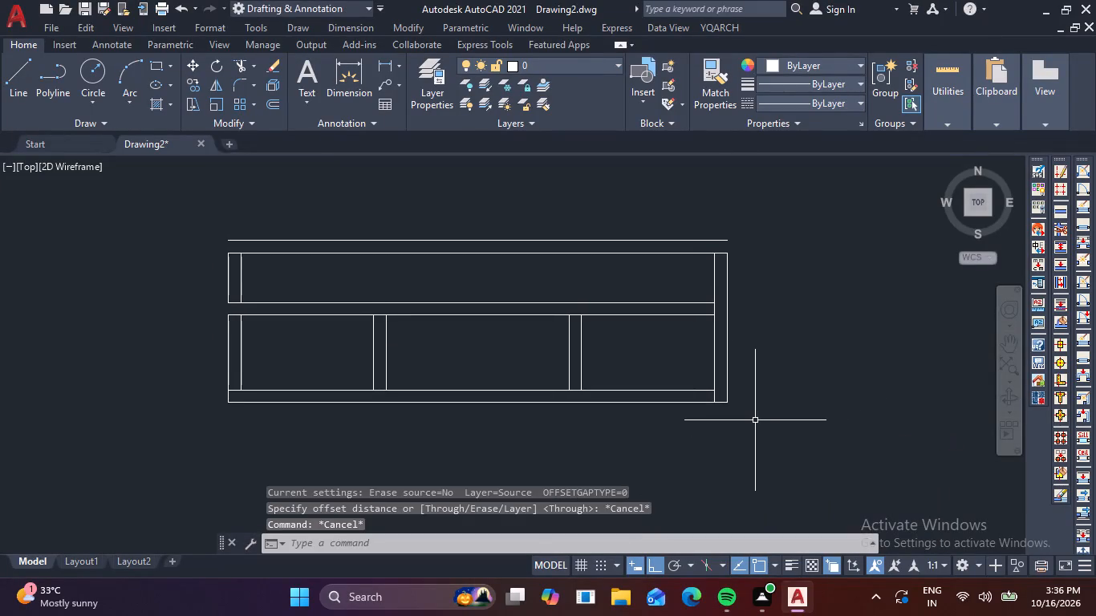
Fillet the topmost line with the upper and lower outer left wall lines to close the upper-left corner and the outer wall gap.
{"action": "type", "text": "F"}
{"action": "key", "text": "space"}
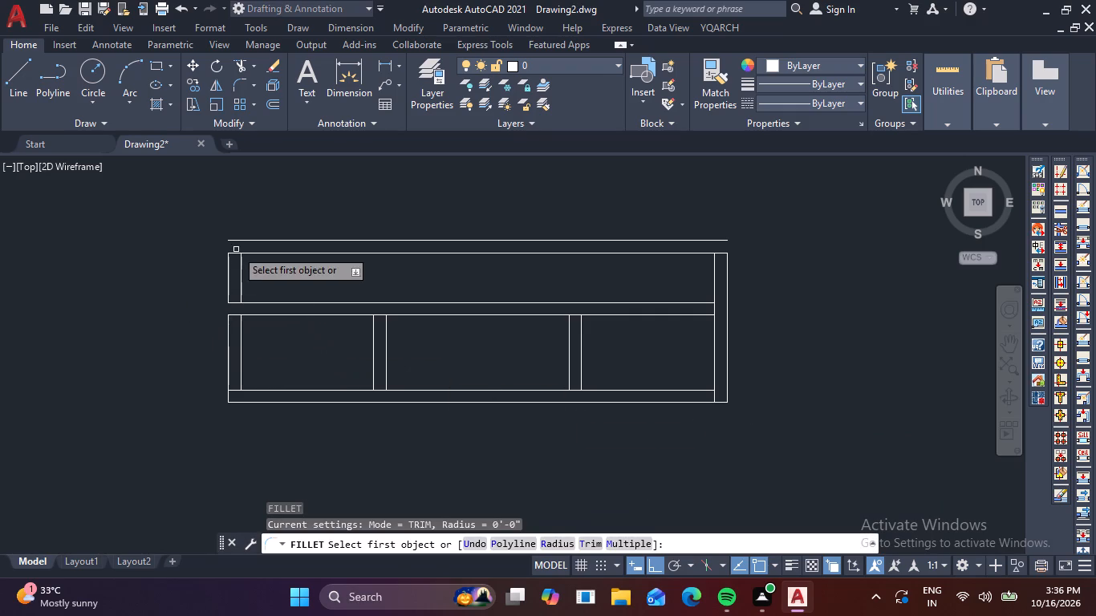
{"action": "left_click", "coordinate": [228, 264]}
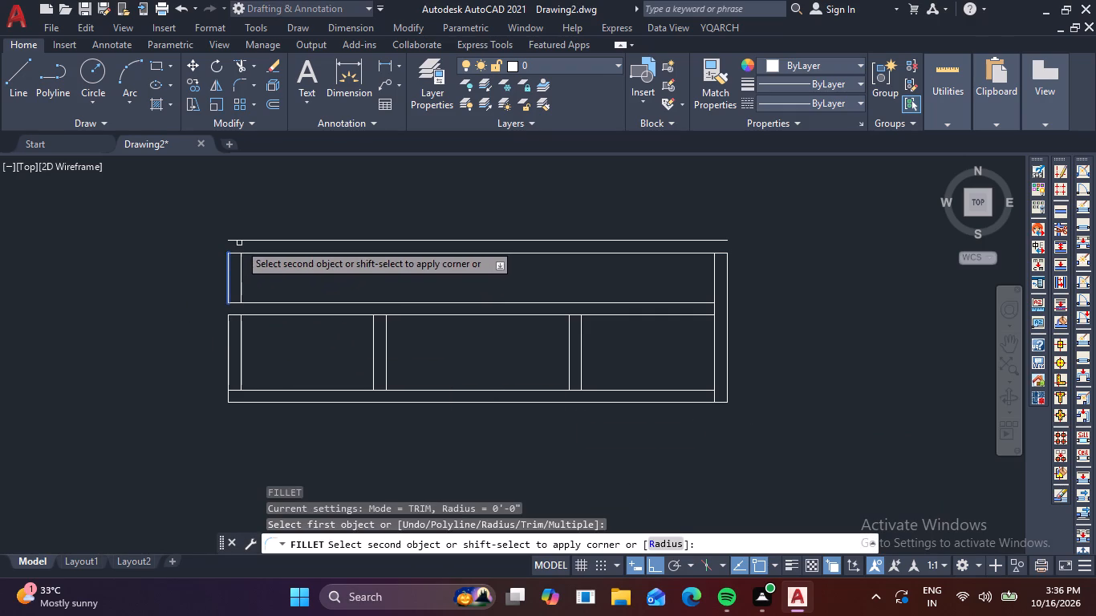
{"action": "left_click", "coordinate": [240, 239]}
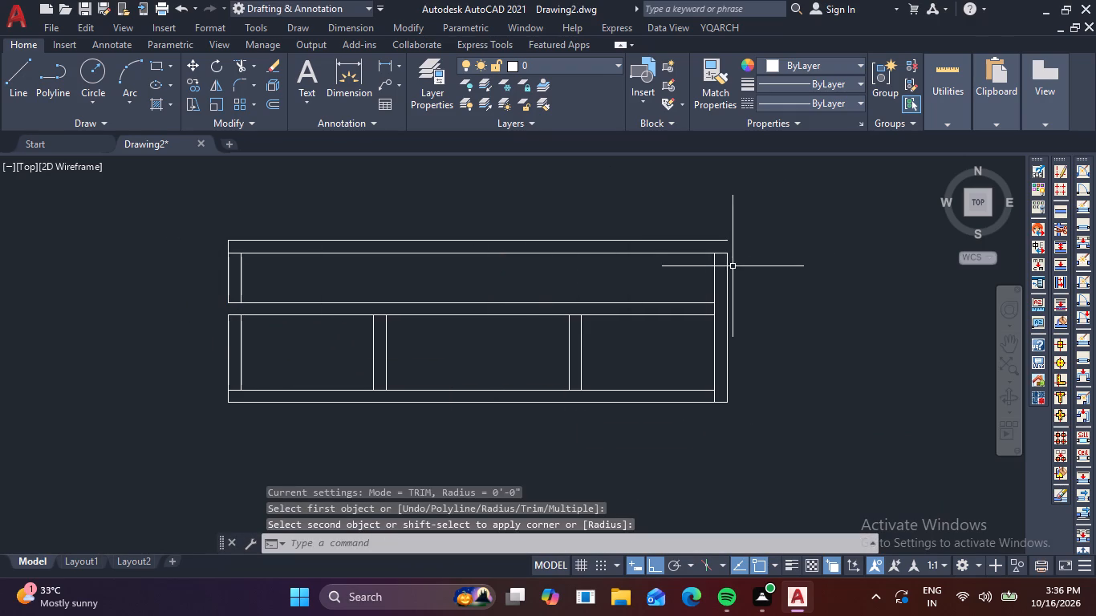
{"action": "left_click", "coordinate": [241, 240]}
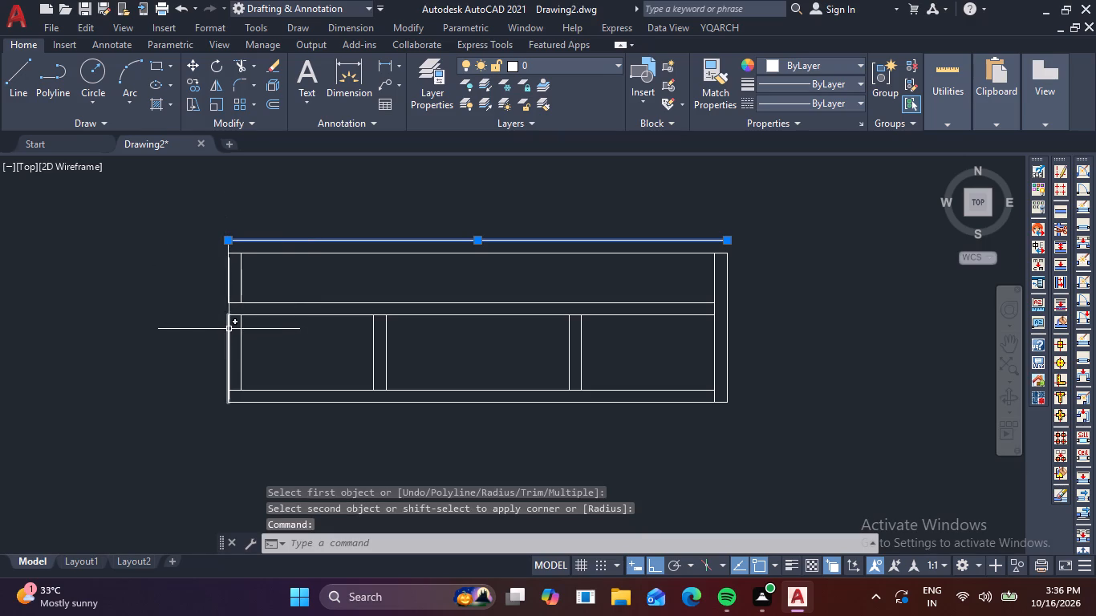
{"action": "left_click", "coordinate": [229, 329]}
{"action": "key", "text": "Escape"}
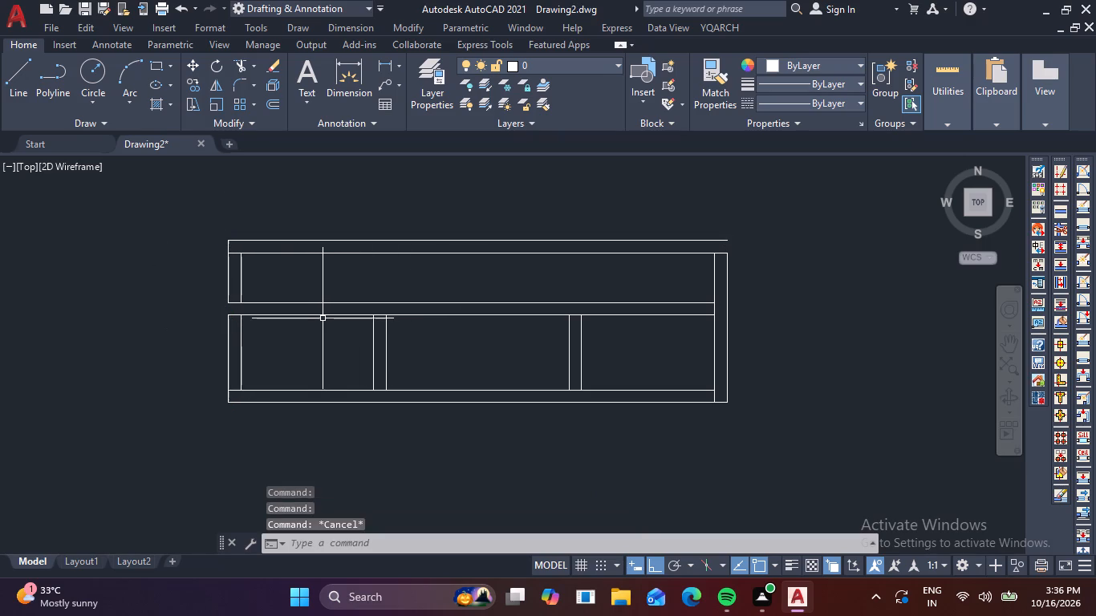
{"action": "key", "text": "space"}
{"action": "left_click", "coordinate": [244, 238]}
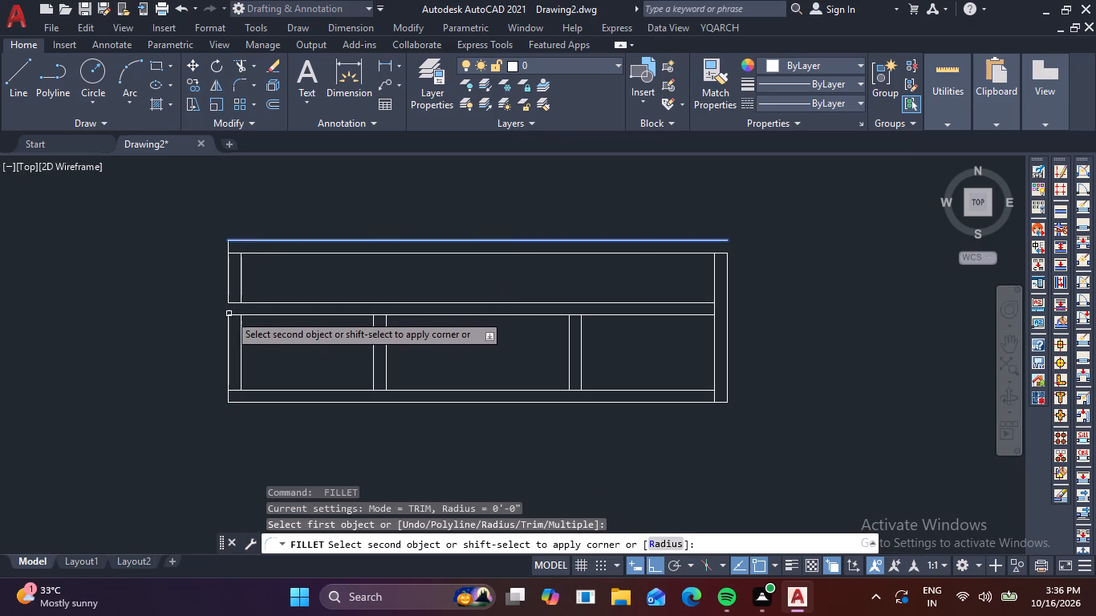
{"action": "left_click", "coordinate": [230, 328]}
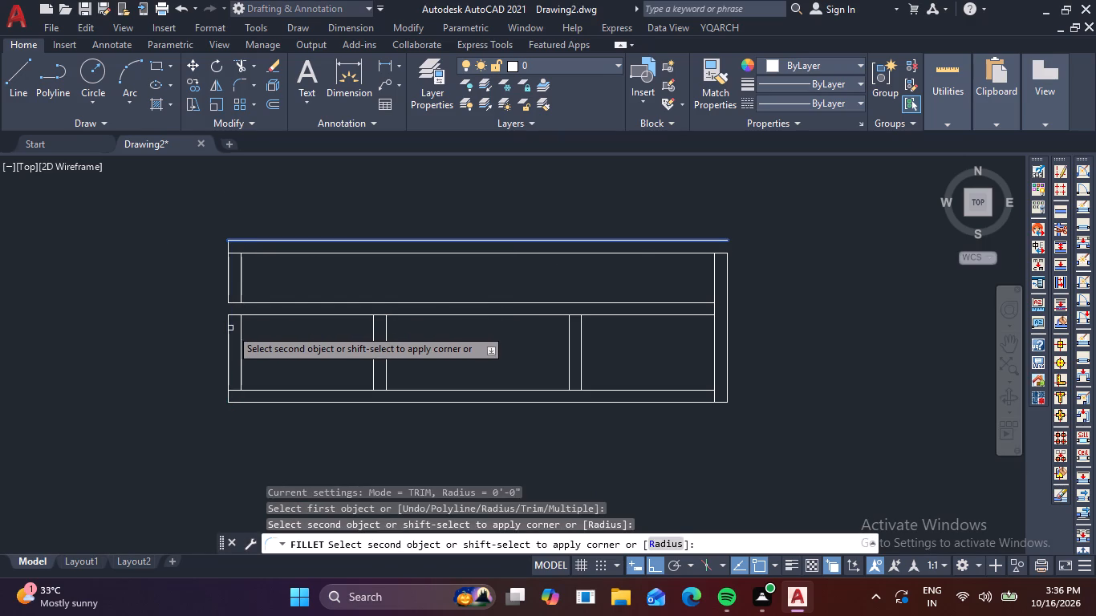
{"action": "left_click", "coordinate": [229, 327]}
Fillet the topmost line with the outer right wall line to close the upper-right corner squarely.
{"action": "key", "text": "space"}
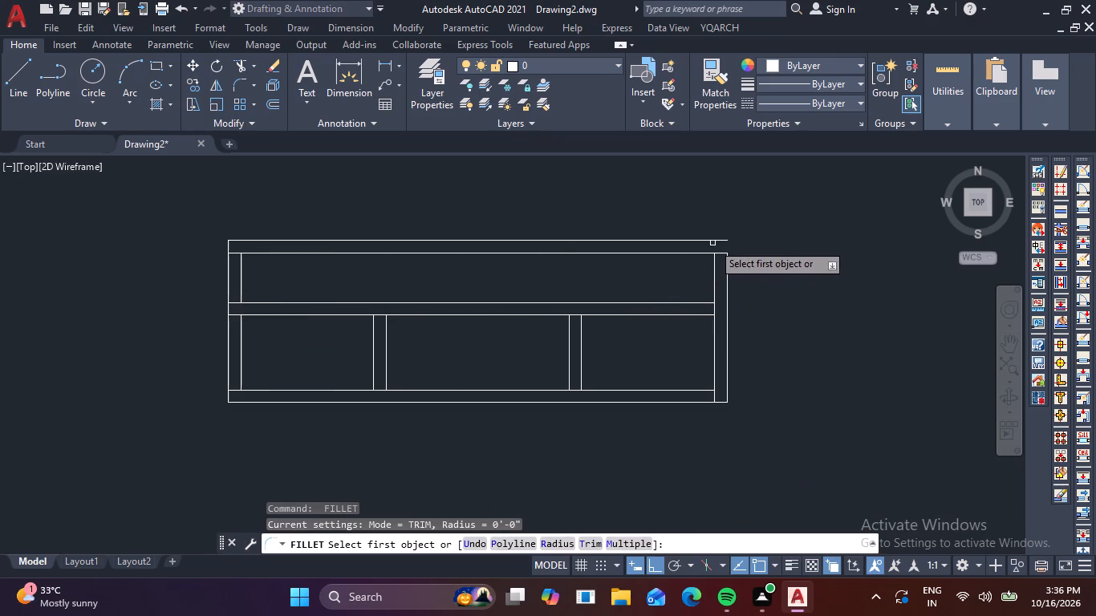
{"action": "left_click", "coordinate": [714, 241]}
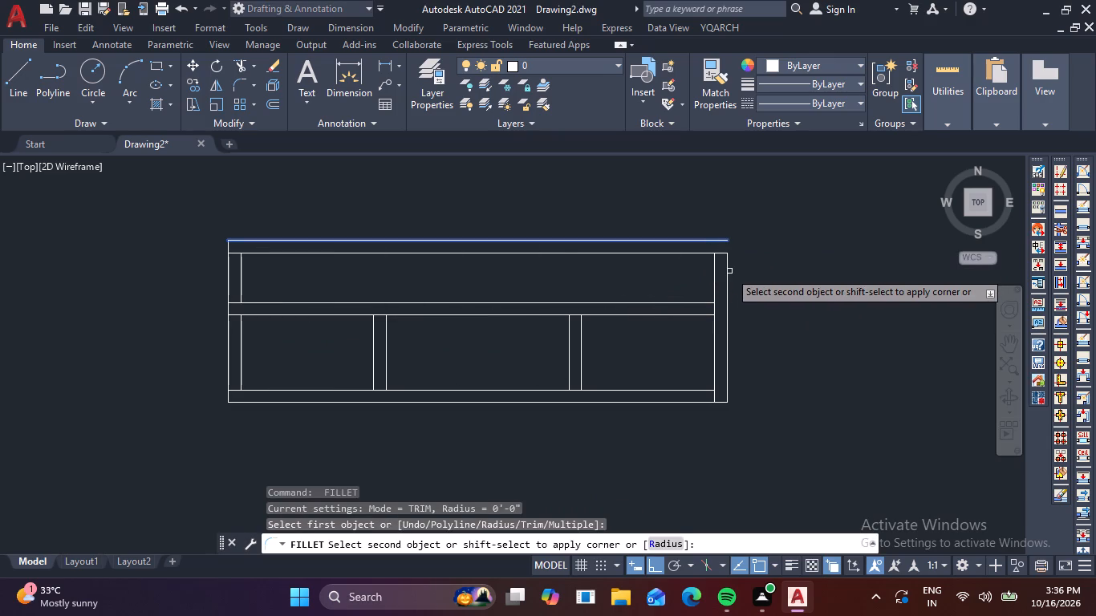
{"action": "left_click", "coordinate": [728, 271]}
{"action": "key", "text": "Escape"}
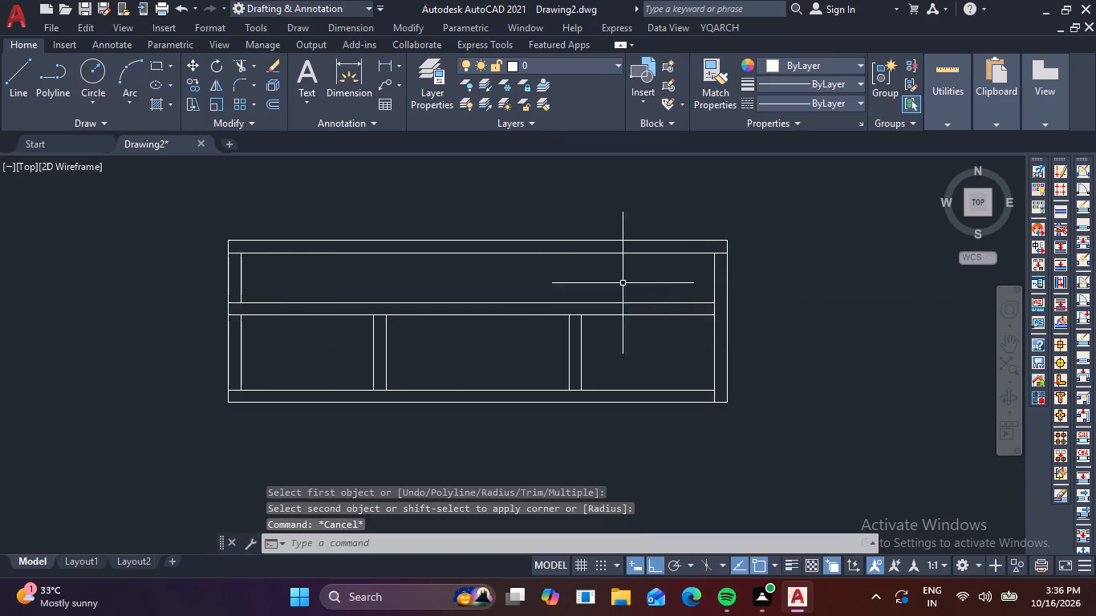
Delete the redundant short outer left wall line between the top wall and the middle wall.
{"action": "left_click", "coordinate": [226, 271]}
{"action": "left_click", "coordinate": [289, 347]}
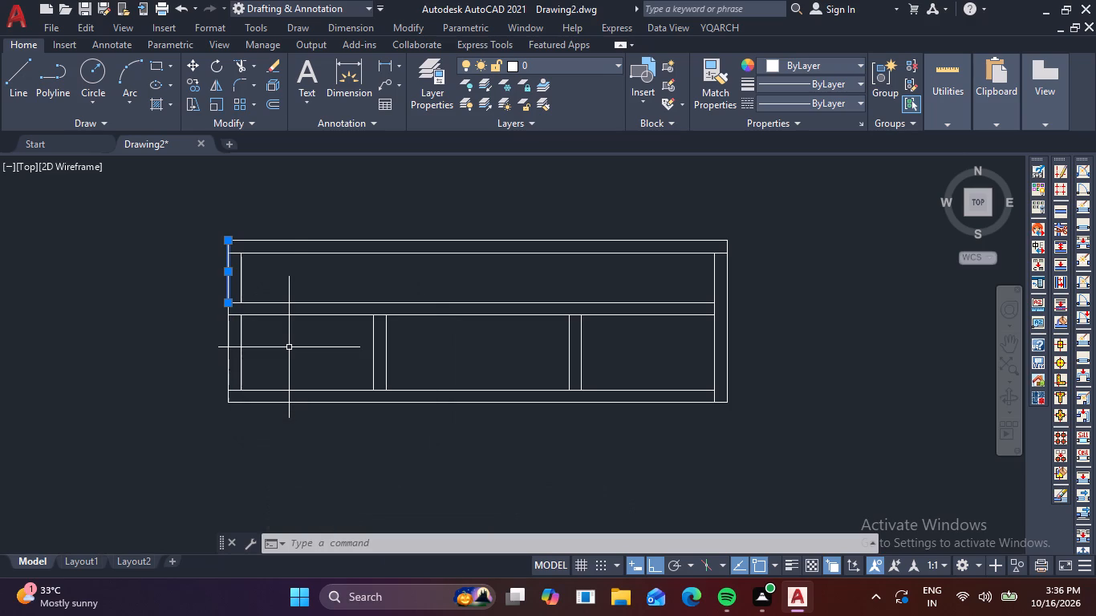
{"action": "key", "text": "Delete"}
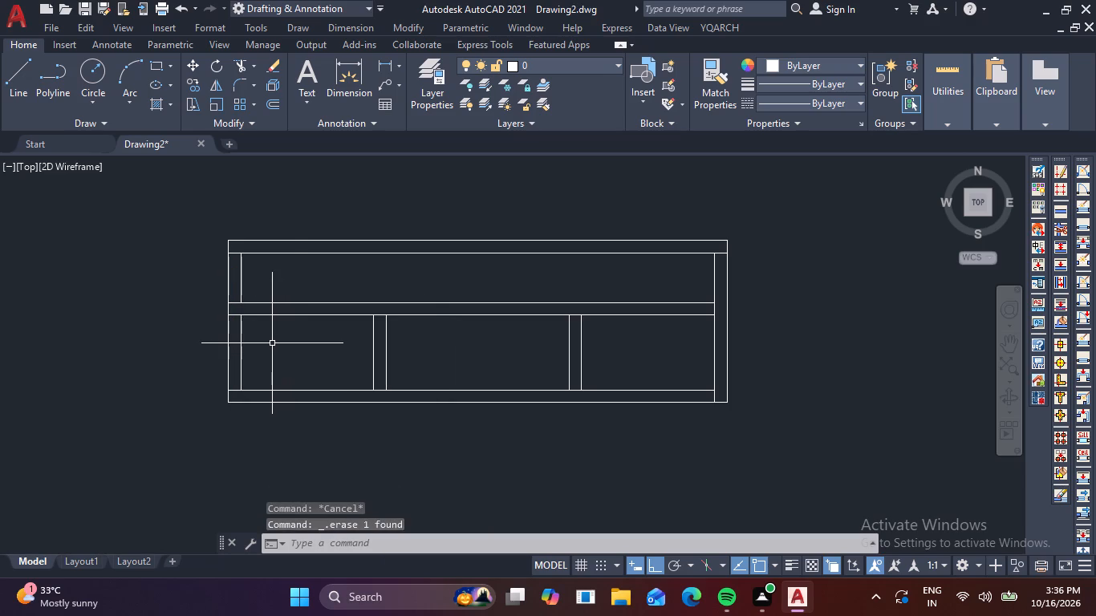
{"action": "key", "text": "Escape"}
{"action": "key", "text": "Escape"}
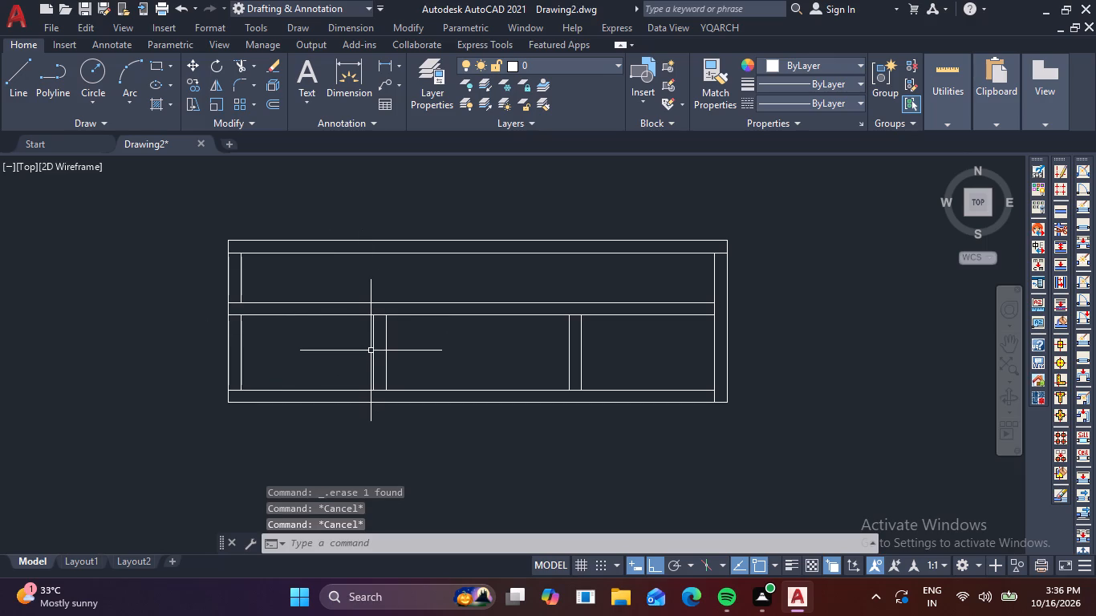
Extend the left partition's right line and the right partition's left line up to the middle wall's upper line.
{"action": "type", "text": "EX"}
{"action": "key", "text": "space"}
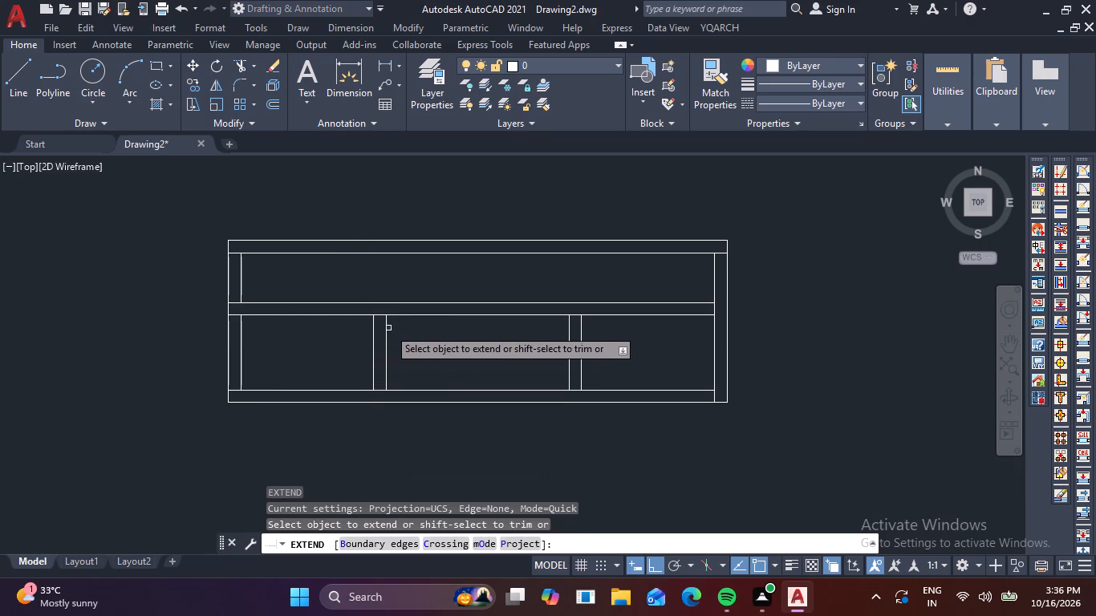
{"action": "left_click", "coordinate": [384, 324]}
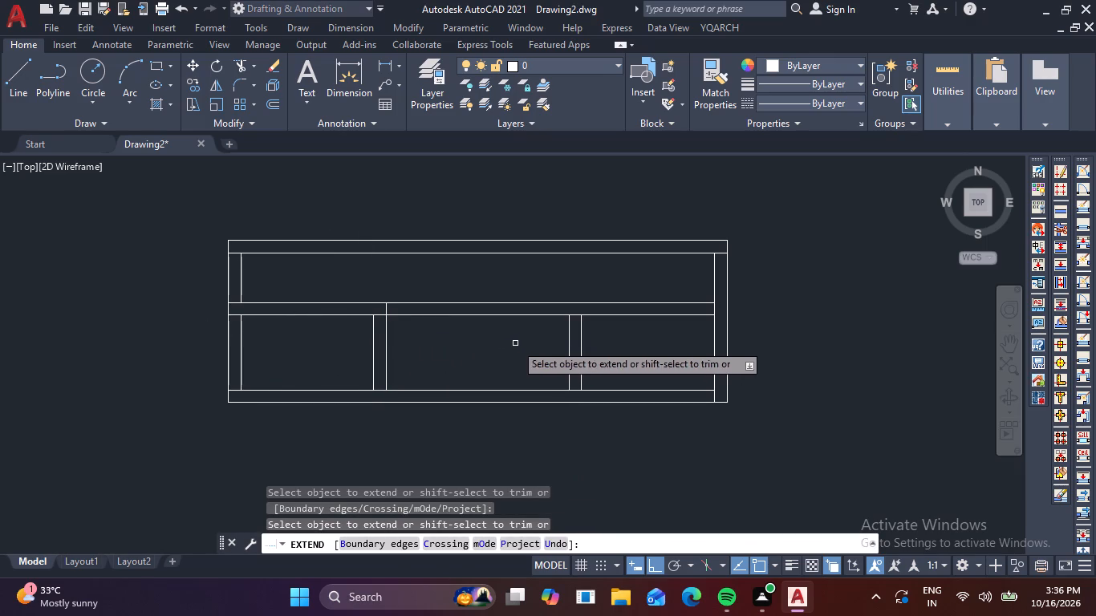
{"action": "left_click", "coordinate": [570, 330]}
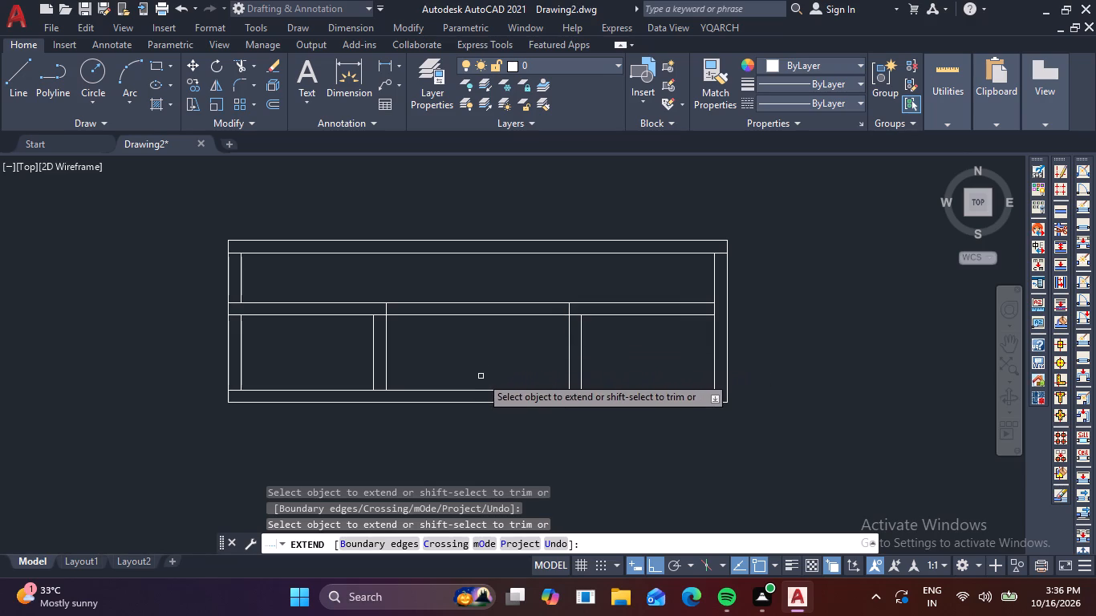
{"action": "key", "text": "Escape"}
Trim away both middle wall lines between the left and right partitions to open up the central space.
{"action": "key", "text": "t"}
{"action": "type", "text": "R"}
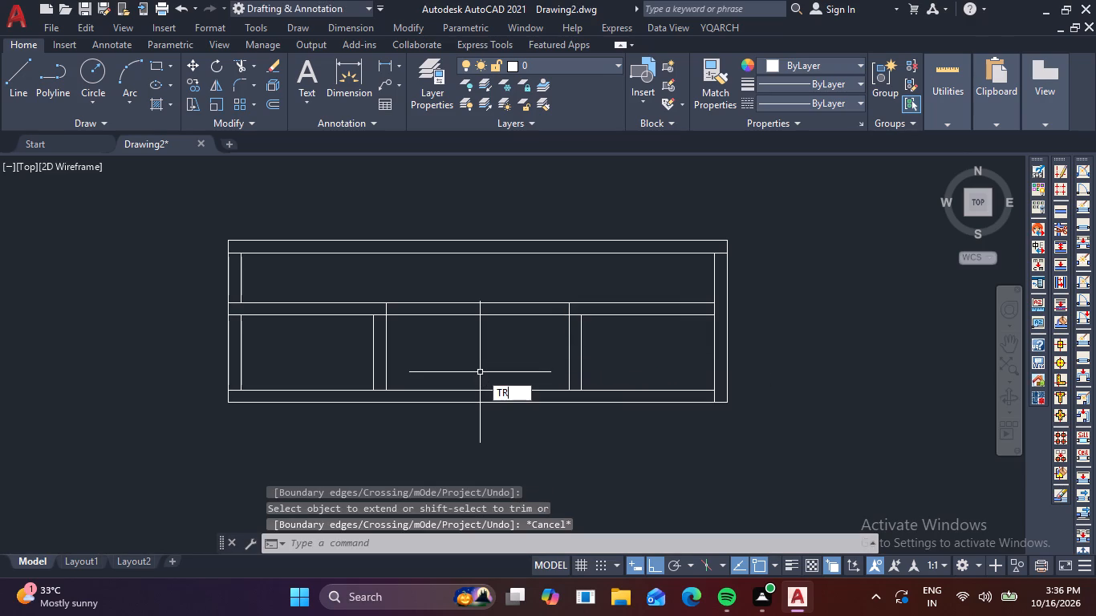
{"action": "key", "text": "space"}
{"action": "left_click_drag", "start_coordinate": [516, 359], "coordinate": [504, 292]}
{"action": "key", "text": "Escape"}
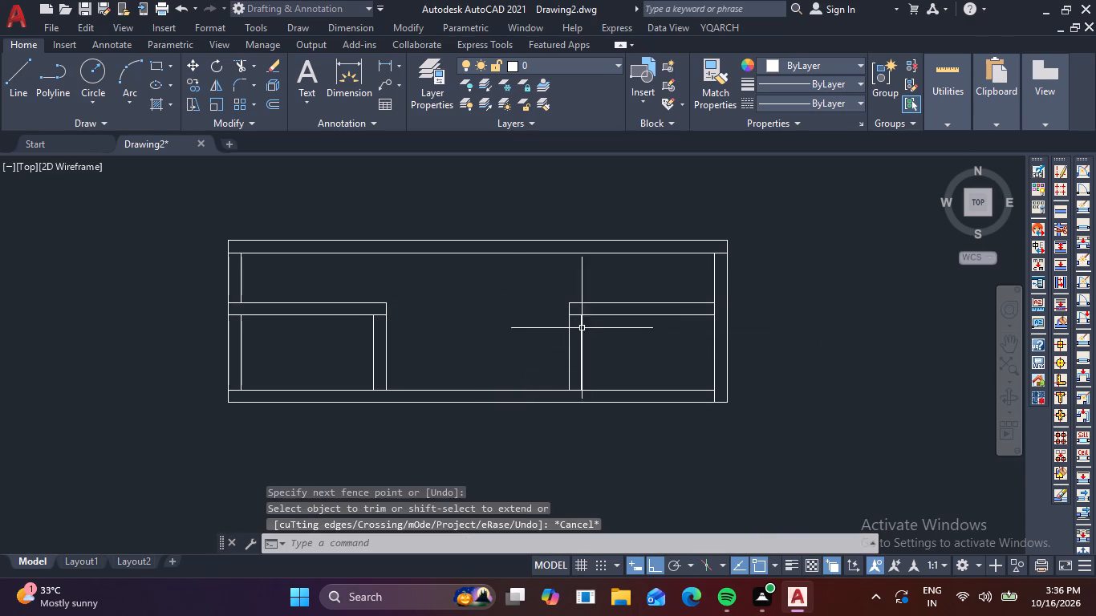
Measure the central space between the two partitions with the quick measuring tool.
{"action": "left_click", "coordinate": [952, 131]}
{"action": "left_click", "coordinate": [962, 141]}
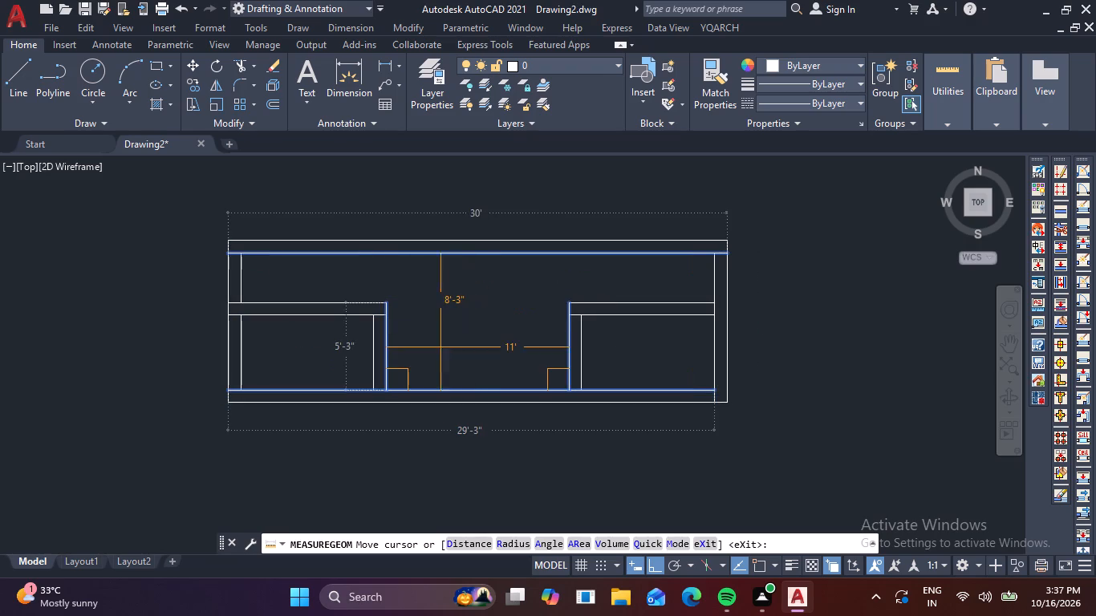
{"action": "key", "text": "Escape"}
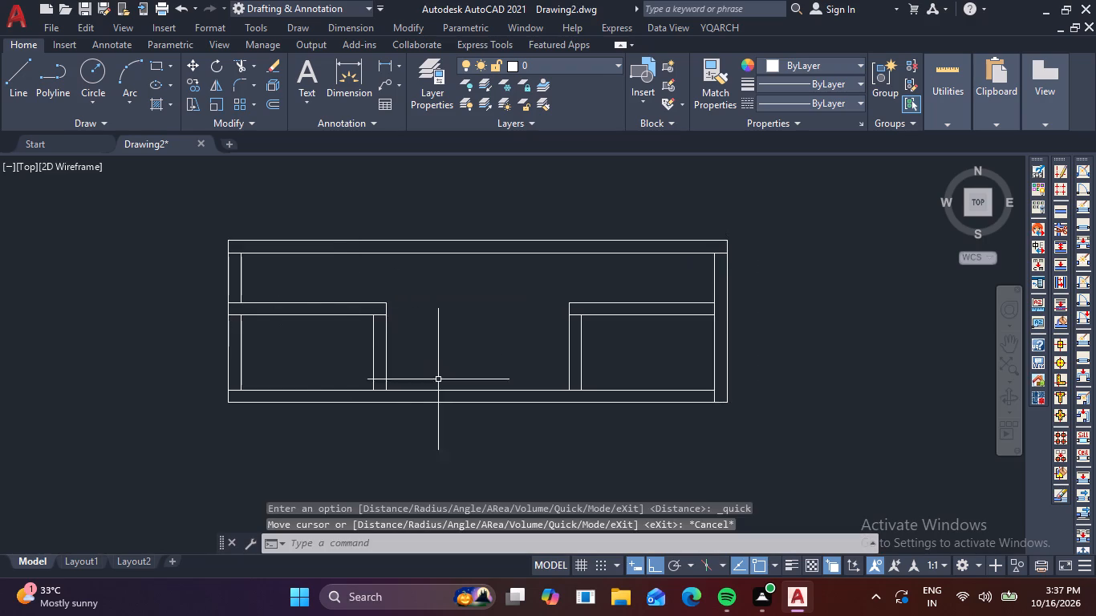
Offset the outer bottom wall line 10' downward to start a room below the plan.
{"action": "scroll", "coordinate": [440, 387], "scroll_direction": "down", "scroll_amount": 1}
{"action": "middle_click_drag", "start_coordinate": [444, 395], "coordinate": [363, 300]}
{"action": "scroll", "coordinate": [363, 300], "scroll_direction": "up", "scroll_amount": 1}
{"action": "middle_click_drag", "start_coordinate": [363, 300], "coordinate": [384, 327]}
{"action": "key", "text": "o"}
{"action": "key", "text": "Return"}
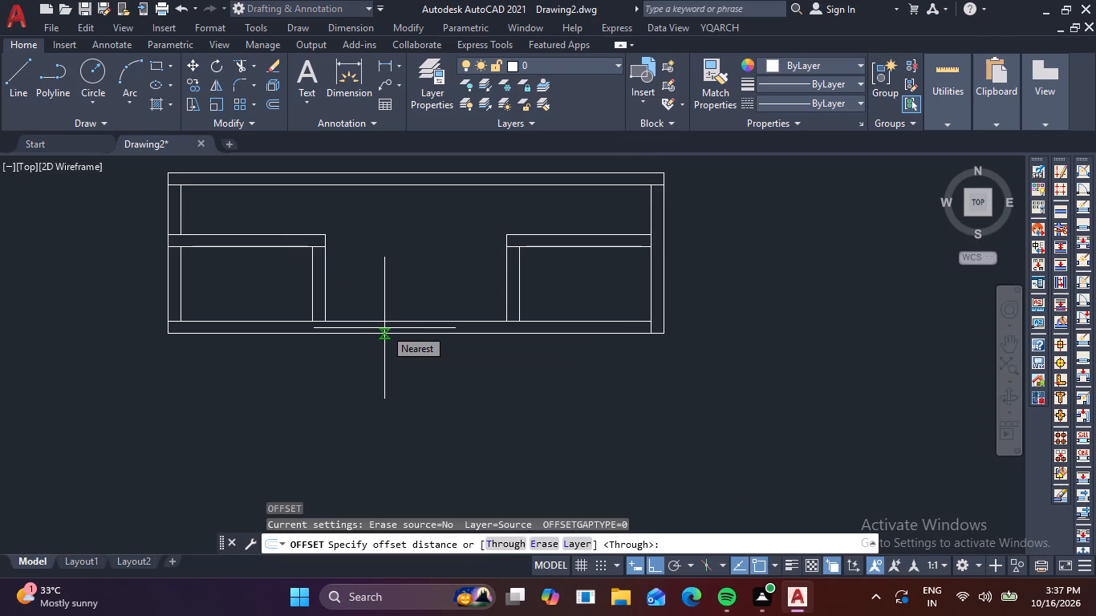
{"action": "type", "text": "10'"}
{"action": "key", "text": "Return"}
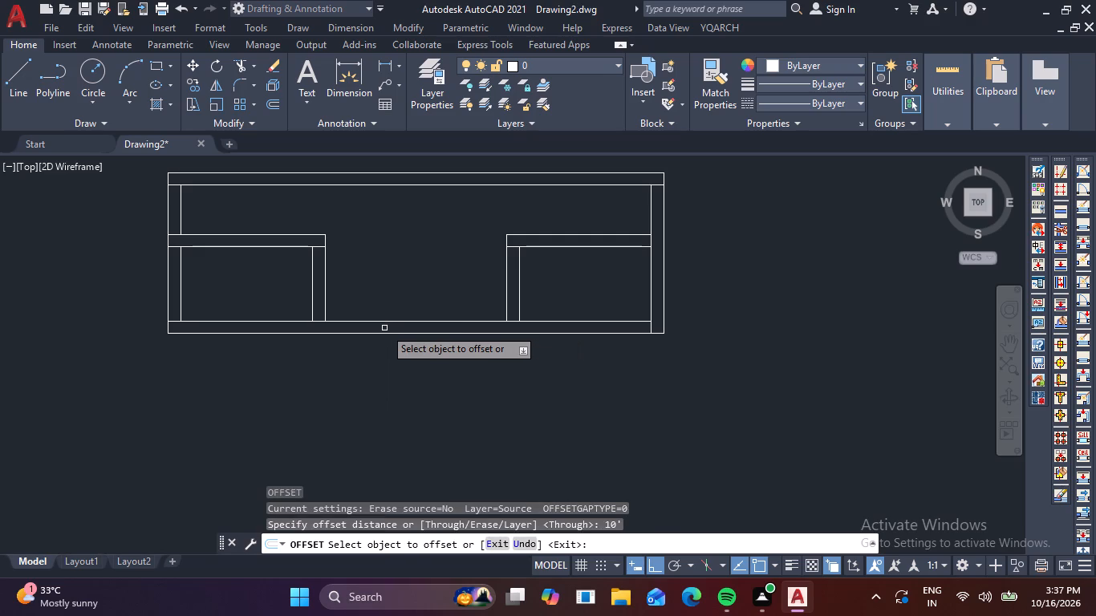
{"action": "left_click", "coordinate": [391, 334]}
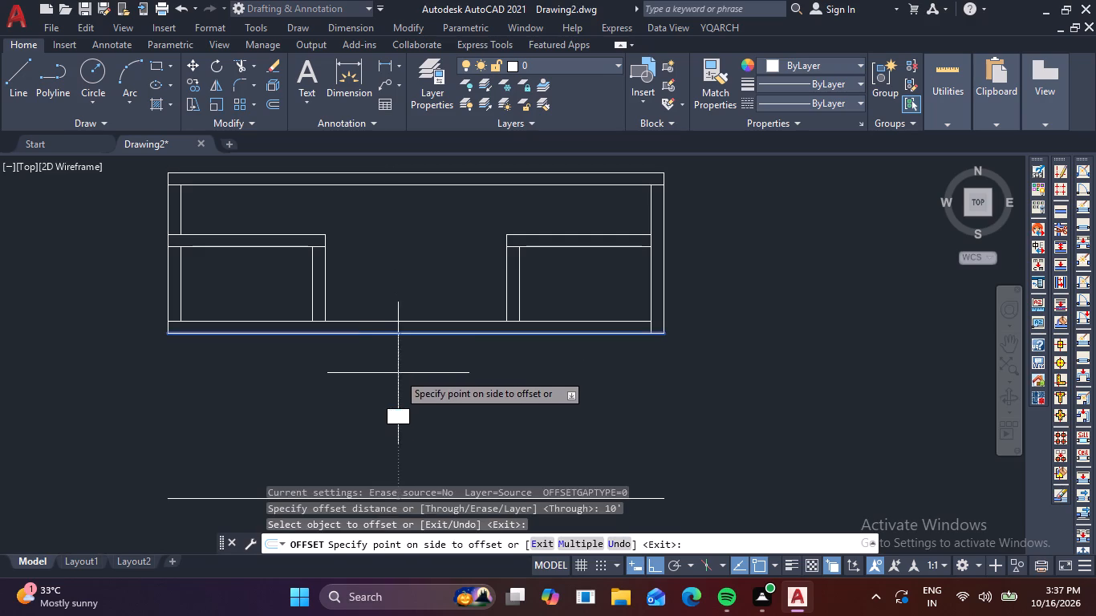
{"action": "left_click", "coordinate": [402, 387]}
Offset the new lower line 6" further downward to give the new bottom wall its thickness.
{"action": "middle_click_drag", "start_coordinate": [461, 420], "coordinate": [461, 359]}
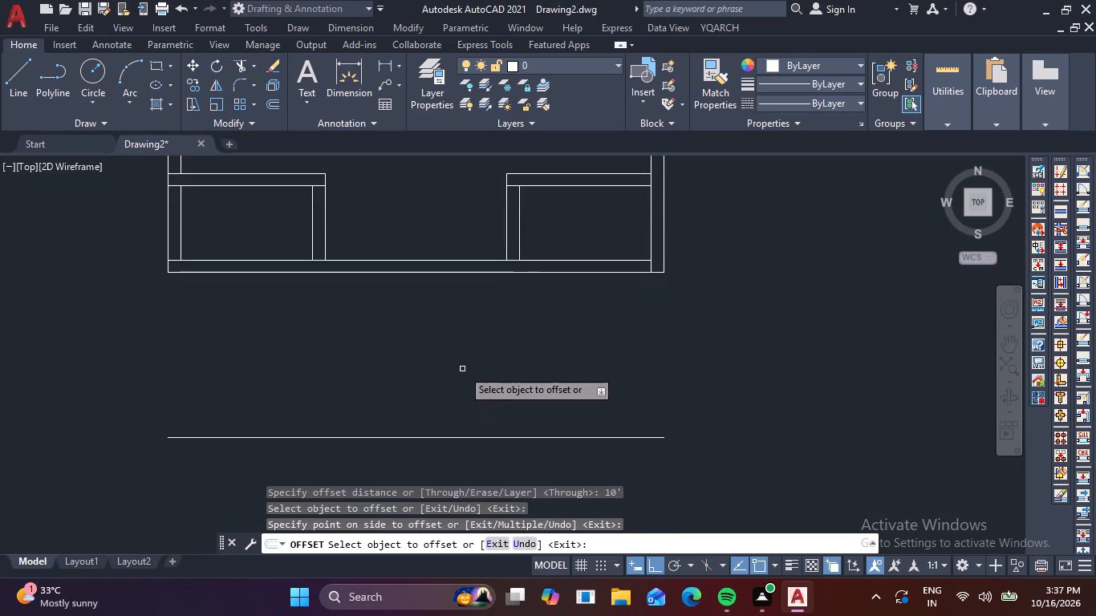
{"action": "left_click", "coordinate": [473, 436]}
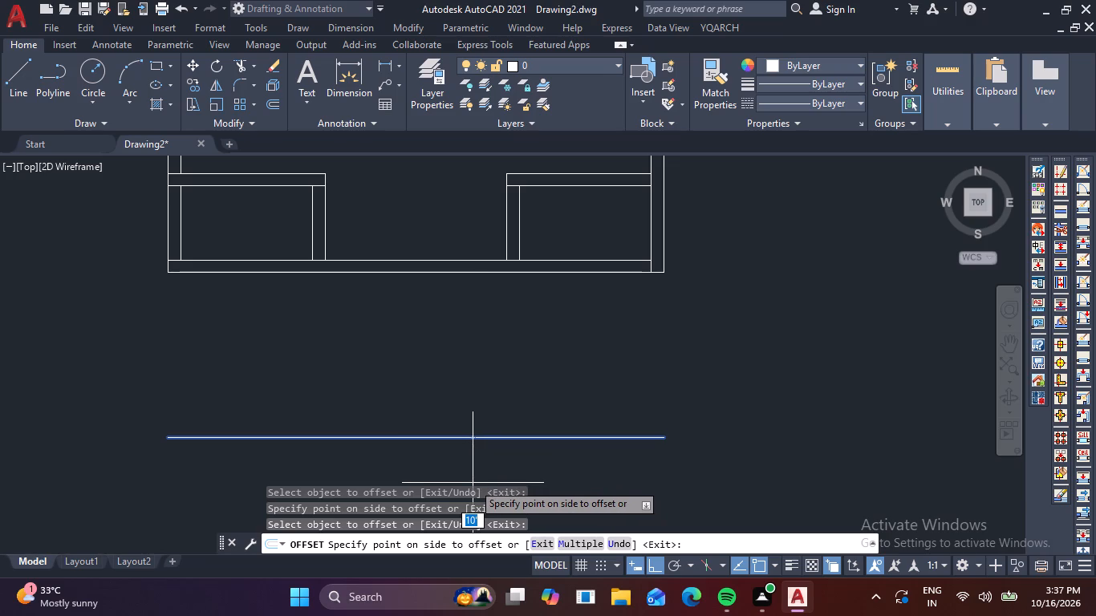
{"action": "type", "text": "6"}
{"action": "key", "text": "space"}
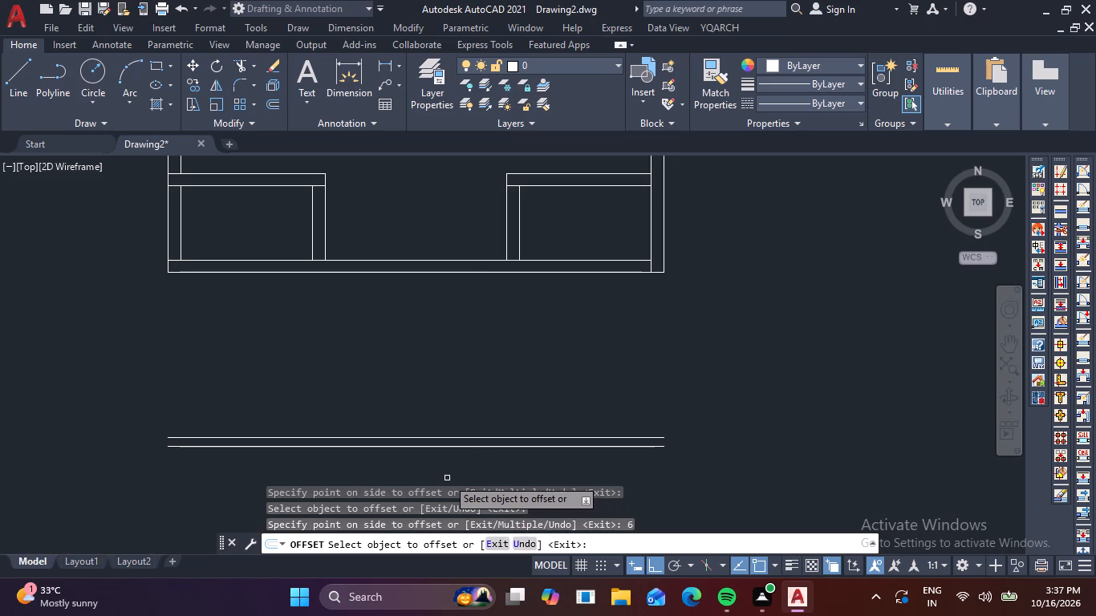
{"action": "key", "text": "Escape"}
Fillet the outer and inner left wall lines with the matching new bottom wall lines to close the new lower-left corner.
{"action": "key", "text": "f"}
{"action": "key", "text": "space"}
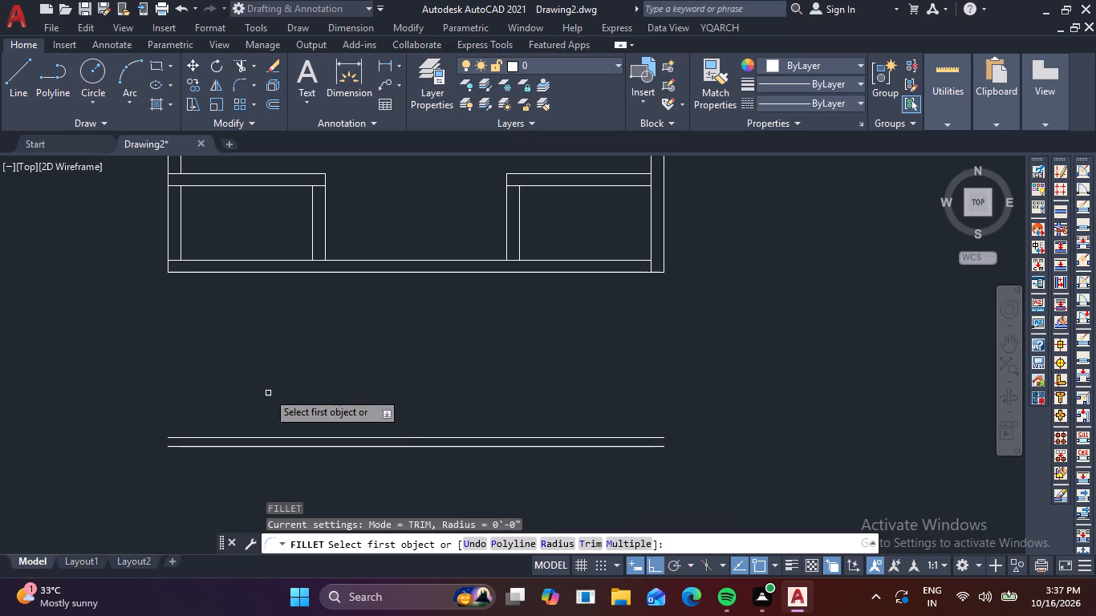
{"action": "left_click", "coordinate": [169, 244]}
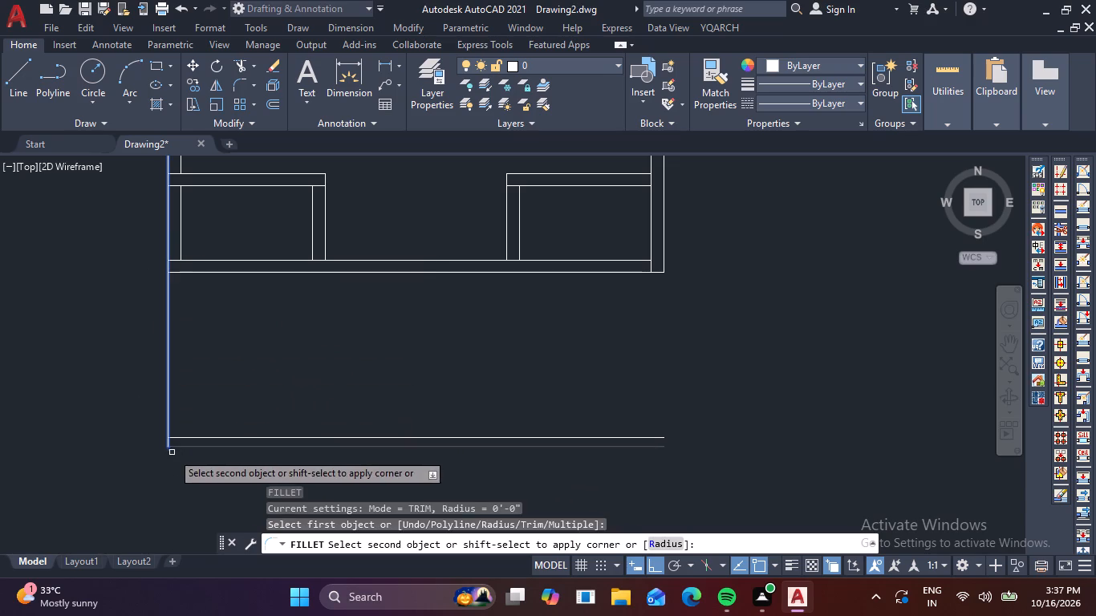
{"action": "left_click", "coordinate": [204, 445]}
{"action": "key", "text": "space"}
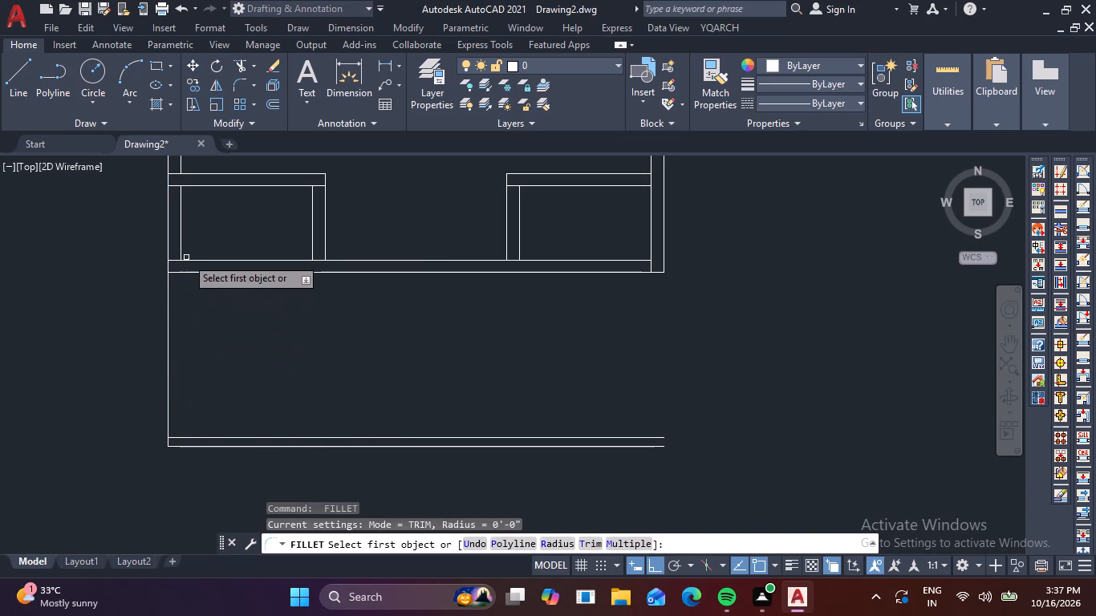
{"action": "left_click", "coordinate": [178, 241]}
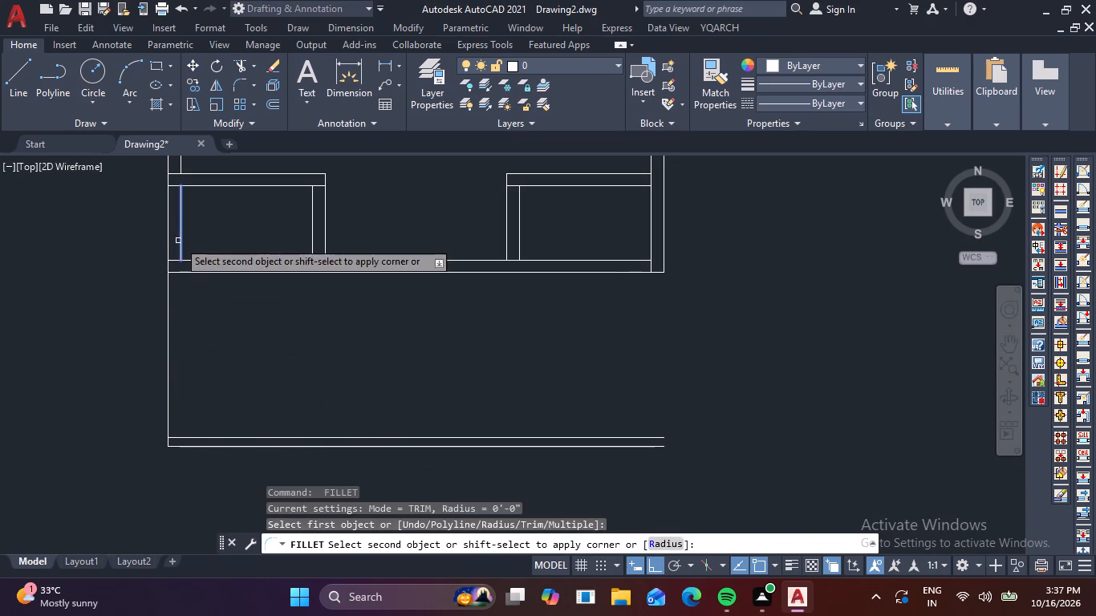
{"action": "left_click", "coordinate": [233, 440]}
Fillet the outer and inner right wall lines with the matching new bottom wall lines to close the lower-right corner.
{"action": "key", "text": "space"}
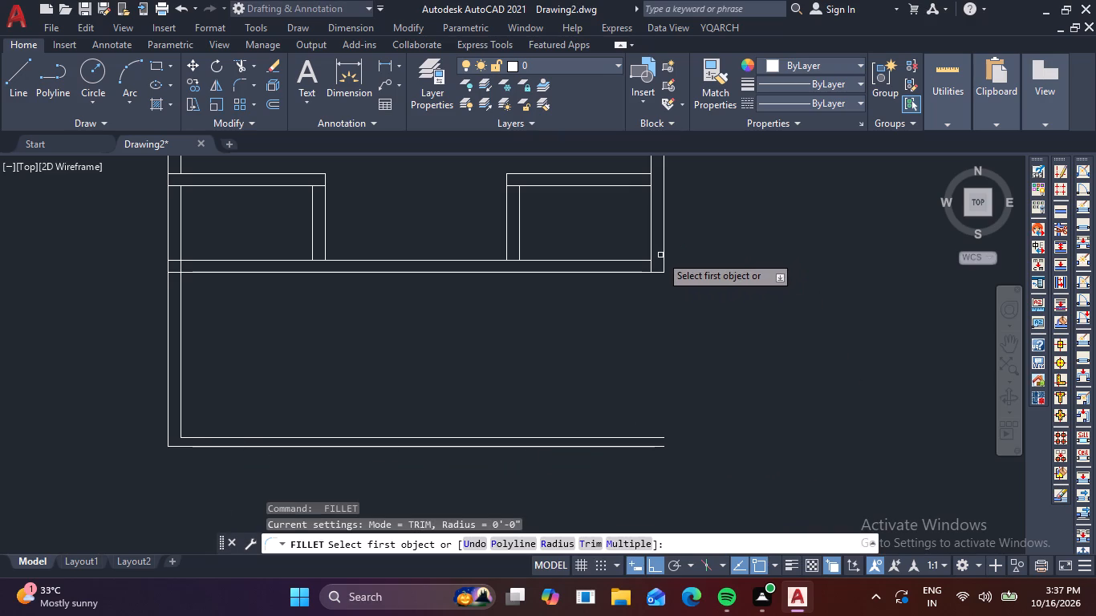
{"action": "left_click", "coordinate": [664, 263]}
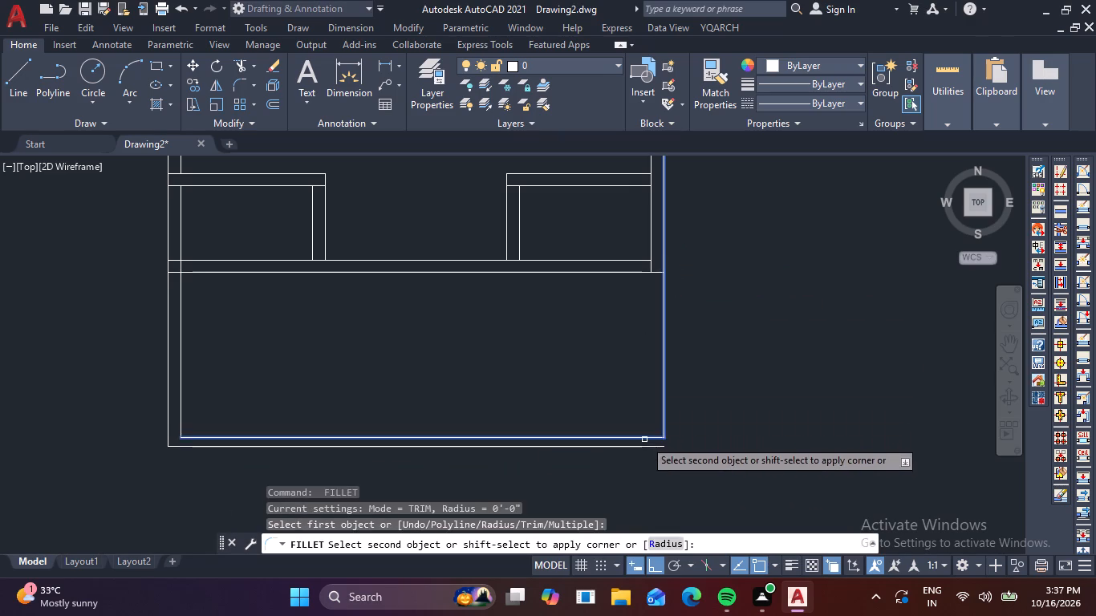
{"action": "left_click", "coordinate": [650, 445]}
{"action": "key", "text": "space"}
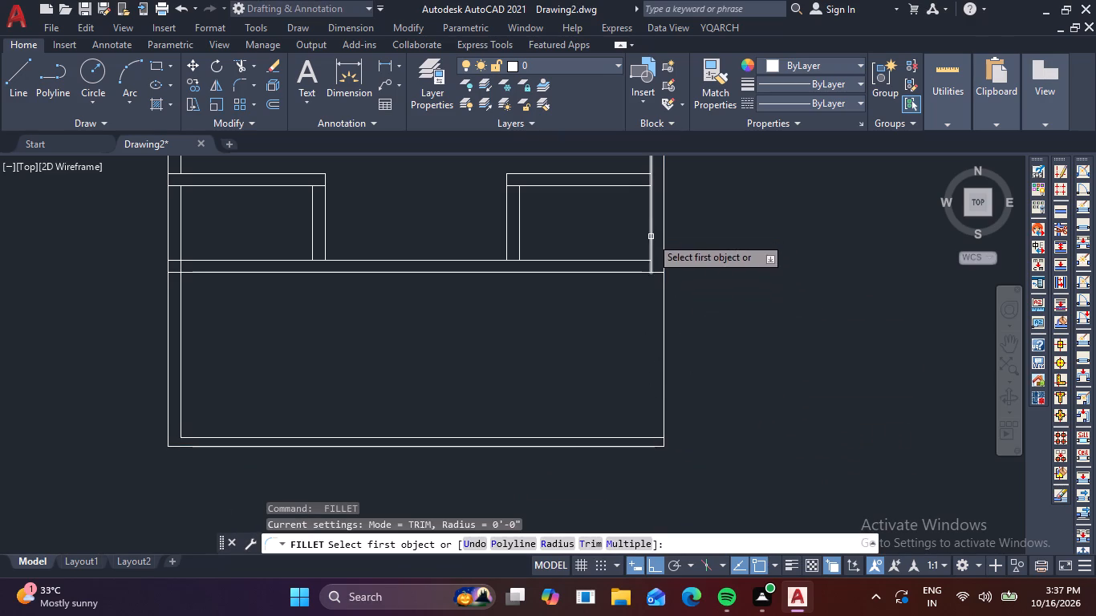
{"action": "left_click", "coordinate": [651, 237]}
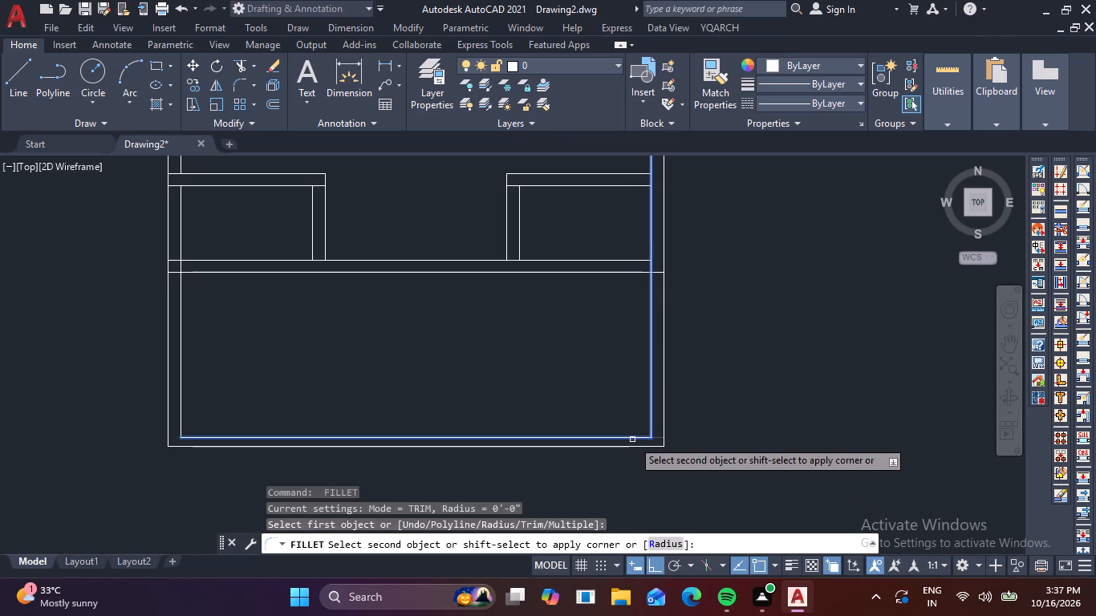
{"action": "left_click", "coordinate": [632, 440]}
{"action": "key", "text": "space"}
{"action": "key", "text": "Escape"}
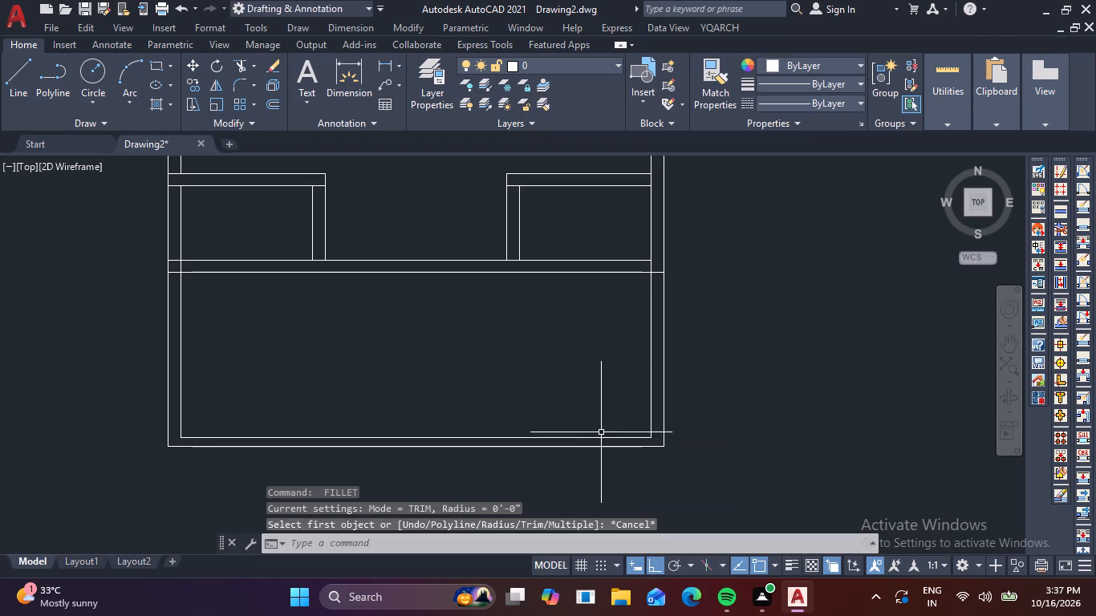
{"action": "key", "text": "Escape"}
Trim the crossing line pieces where the horizontal wall above the new room meets the left and right outer walls.
{"action": "key", "text": "t"}
{"action": "type", "text": "R"}
{"action": "key", "text": "space"}
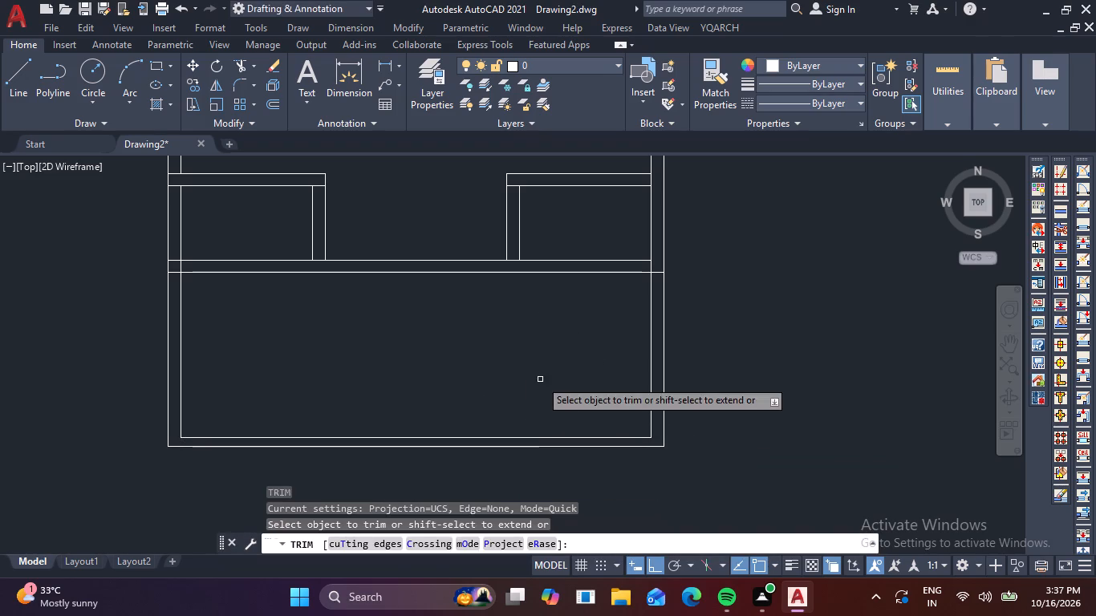
{"action": "scroll", "coordinate": [195, 266], "scroll_direction": "up", "scroll_amount": 4}
{"action": "left_click_drag", "start_coordinate": [87, 261], "coordinate": [103, 261]}
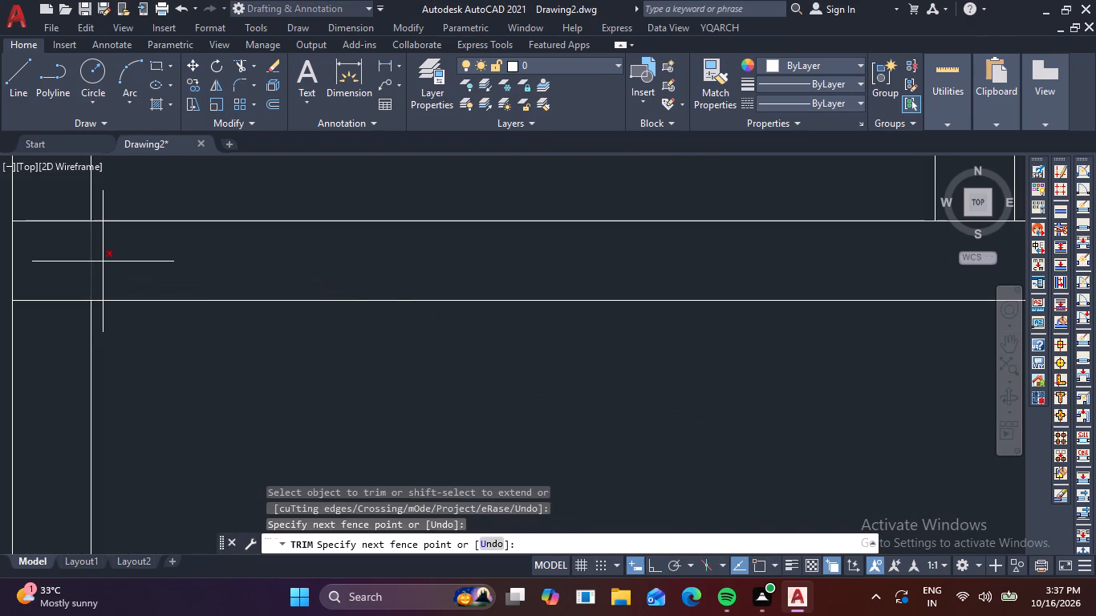
{"action": "left_click_drag", "start_coordinate": [103, 261], "coordinate": [105, 261]}
{"action": "left_click_drag", "start_coordinate": [51, 287], "coordinate": [47, 332]}
{"action": "scroll", "coordinate": [55, 323], "scroll_direction": "down", "scroll_amount": 4}
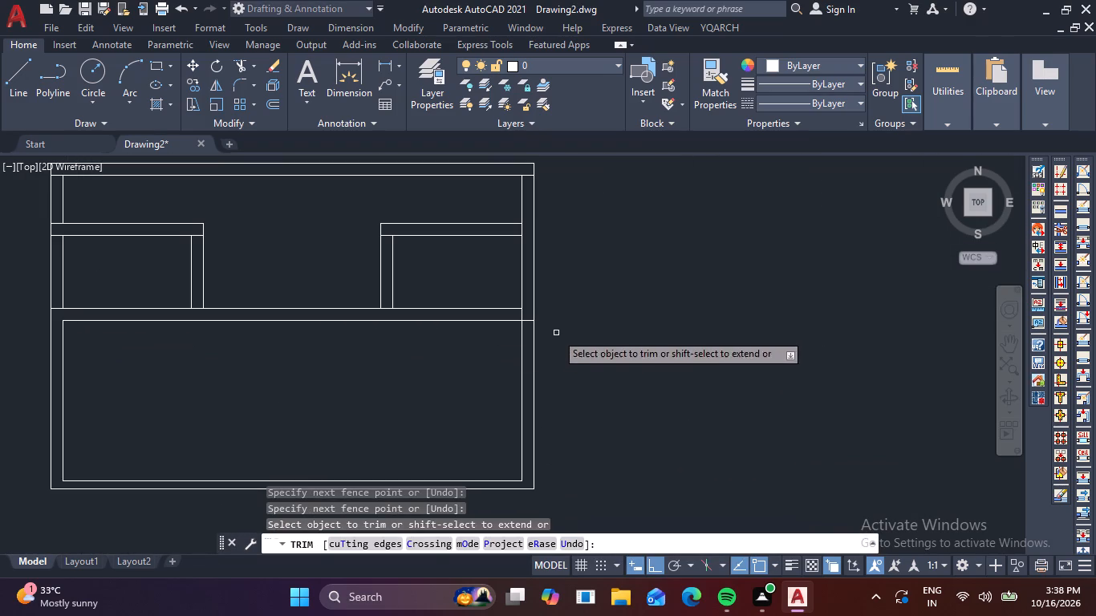
{"action": "scroll", "coordinate": [529, 318], "scroll_direction": "up", "scroll_amount": 5}
{"action": "left_click_drag", "start_coordinate": [387, 290], "coordinate": [495, 374]}
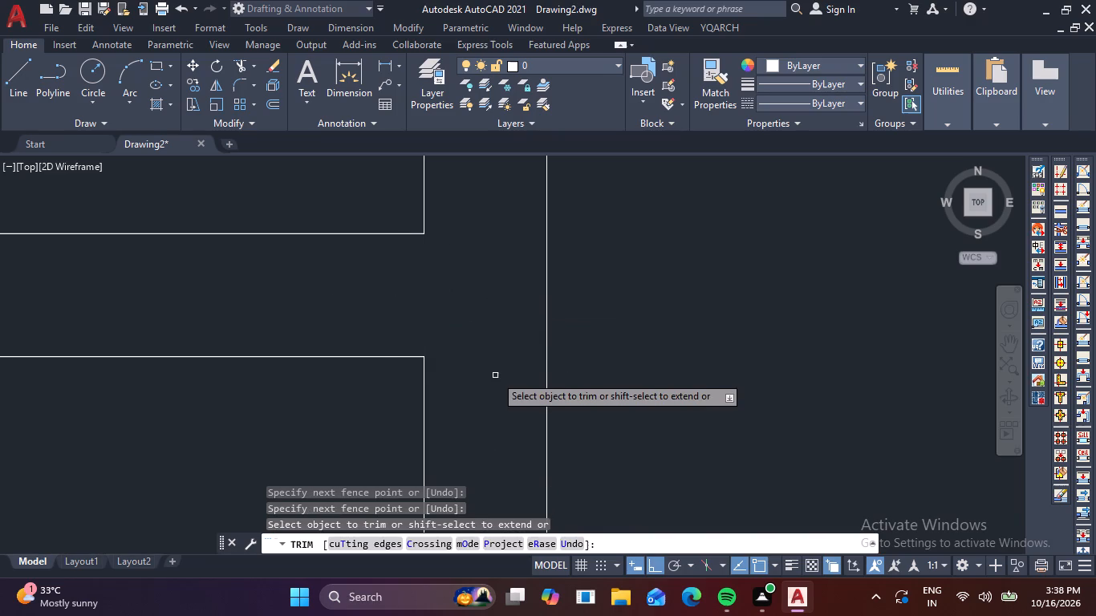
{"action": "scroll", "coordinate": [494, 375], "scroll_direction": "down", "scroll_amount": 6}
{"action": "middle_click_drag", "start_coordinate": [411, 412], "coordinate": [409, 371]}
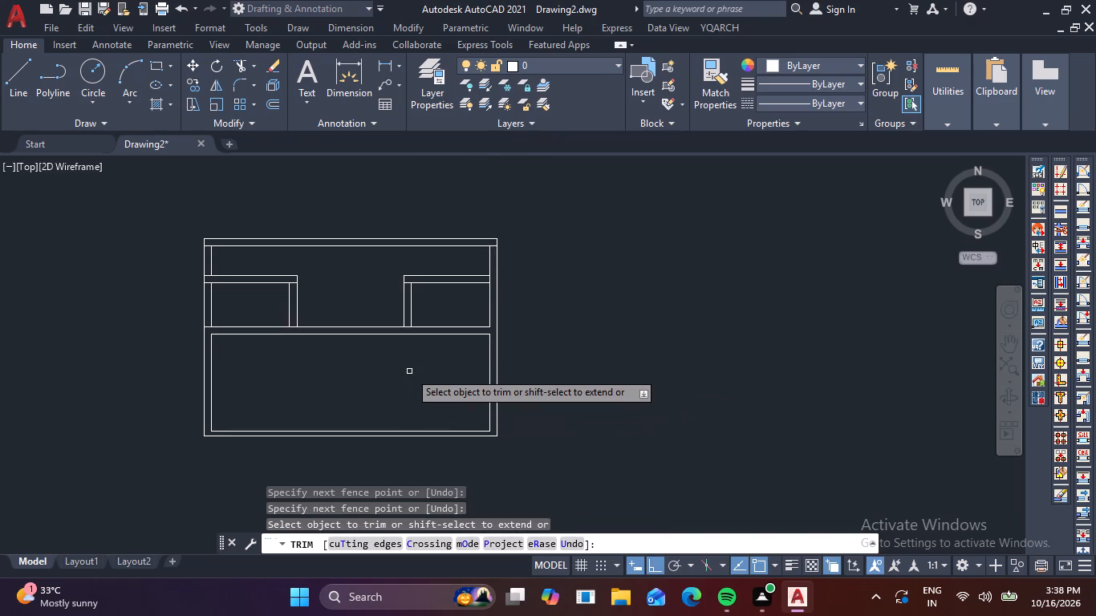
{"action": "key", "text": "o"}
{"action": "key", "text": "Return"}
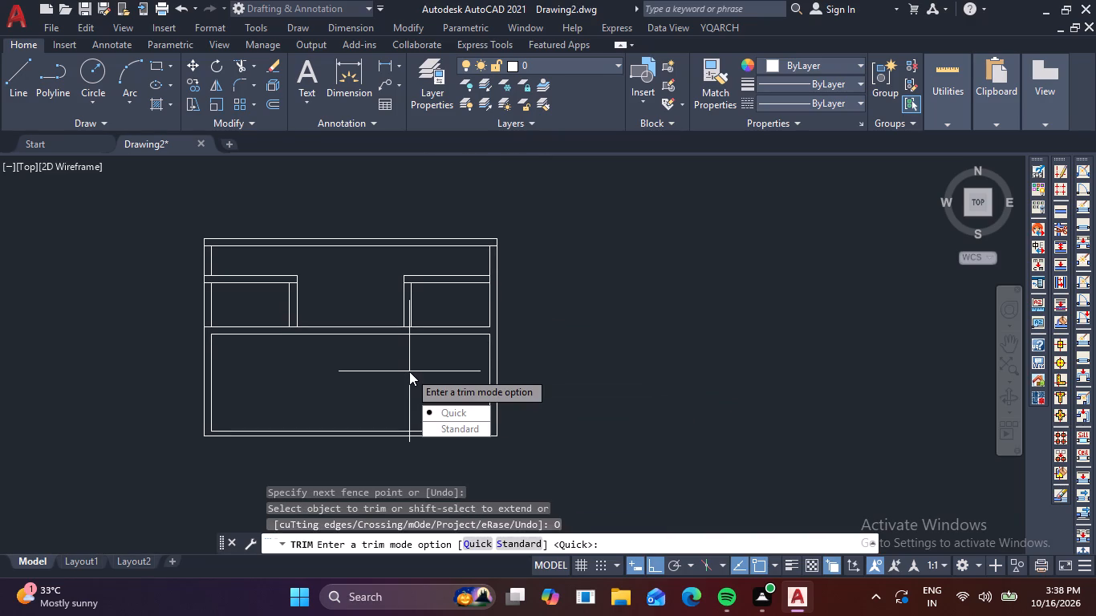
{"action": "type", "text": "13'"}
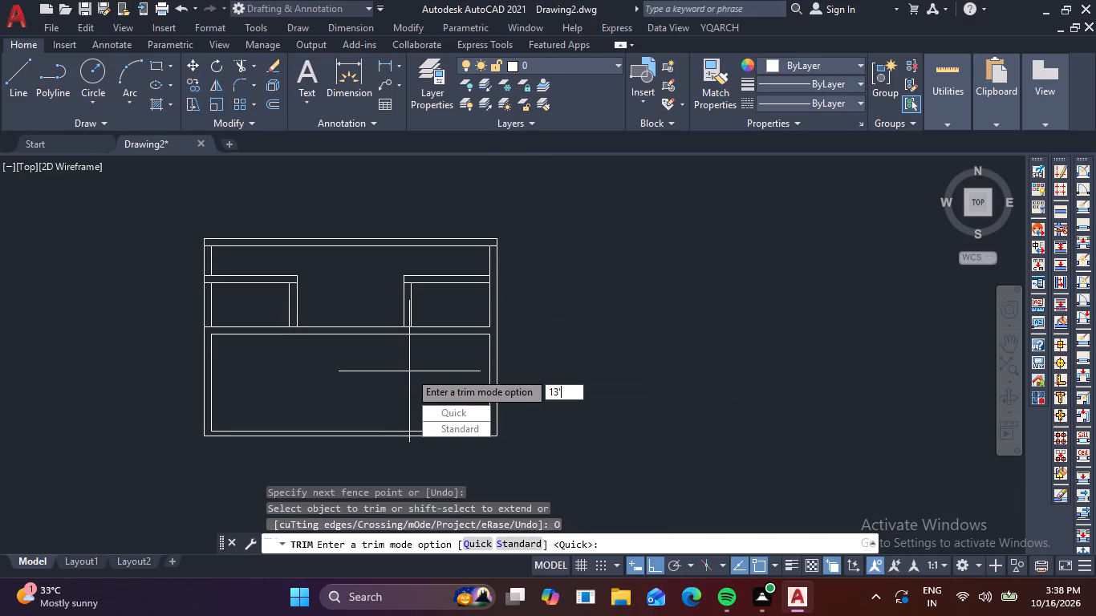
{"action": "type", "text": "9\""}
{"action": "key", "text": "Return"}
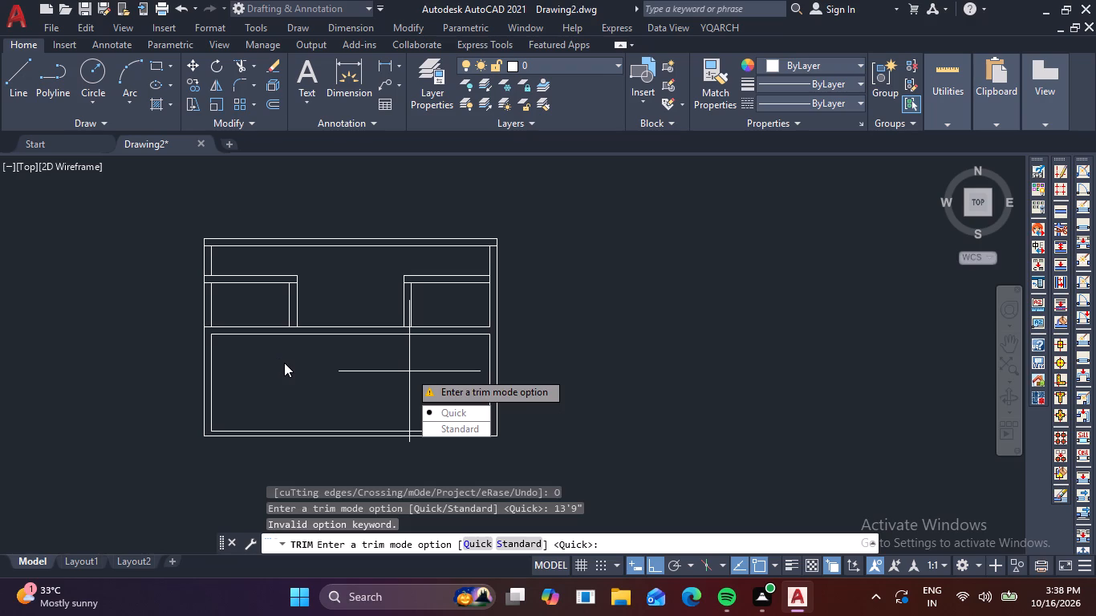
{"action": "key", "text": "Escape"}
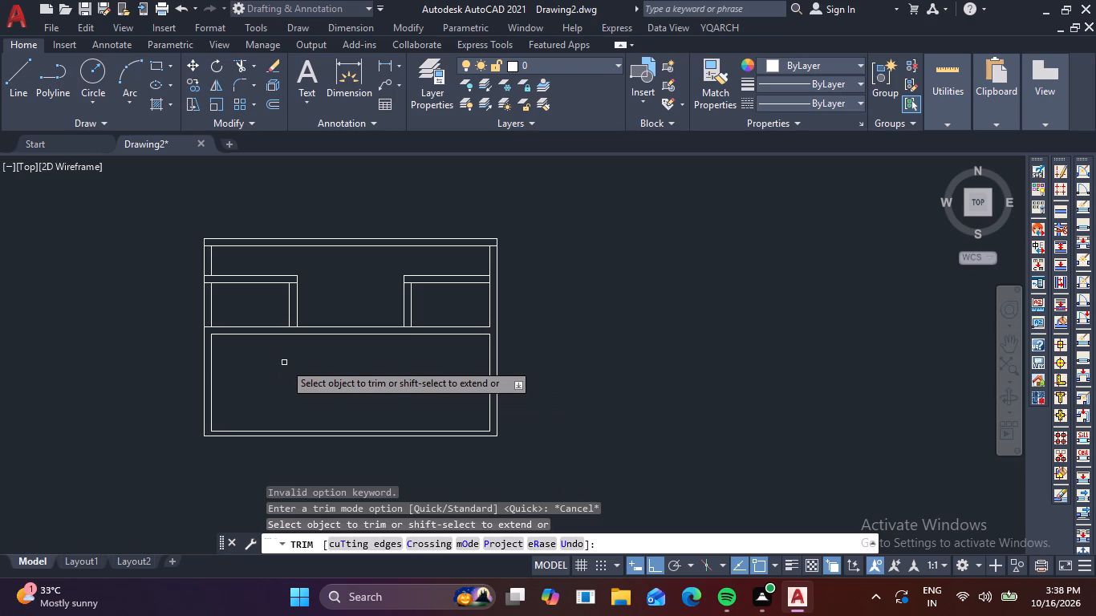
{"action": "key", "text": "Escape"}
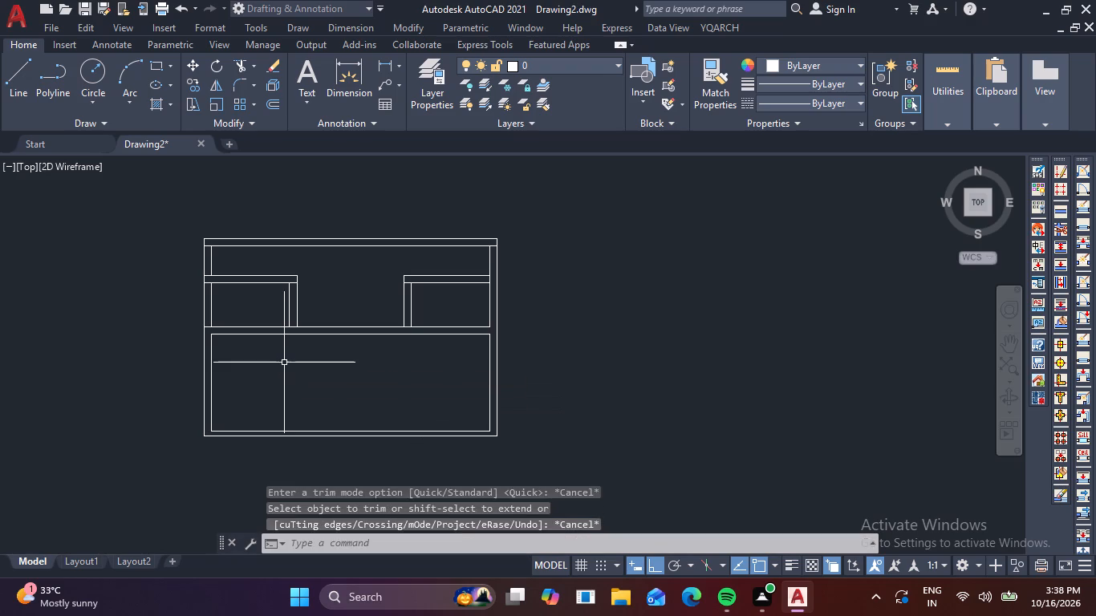
Offset the lower room's inner left wall line 13'9" to the right to start a vertical partition.
{"action": "key", "text": "o"}
{"action": "key", "text": "Return"}
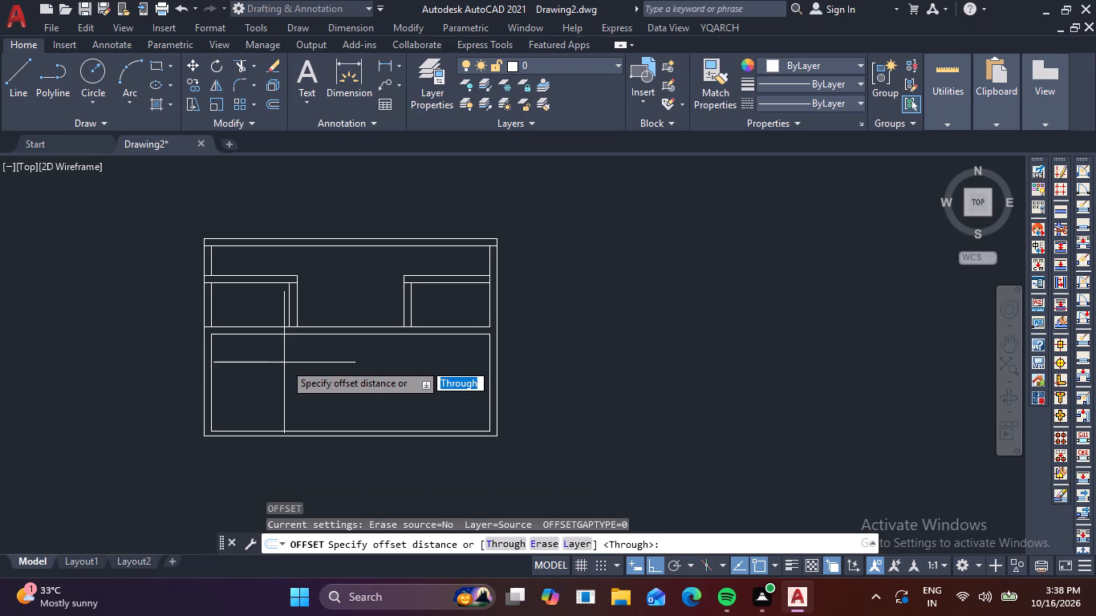
{"action": "type", "text": "13'"}
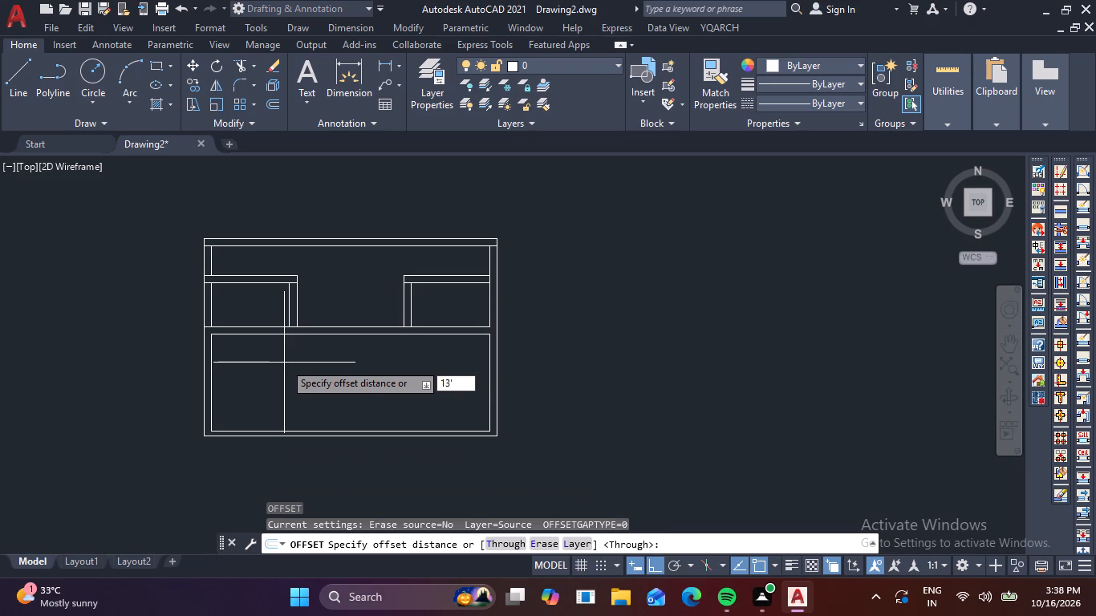
{"action": "key", "text": "9"}
{"action": "key", "text": "space"}
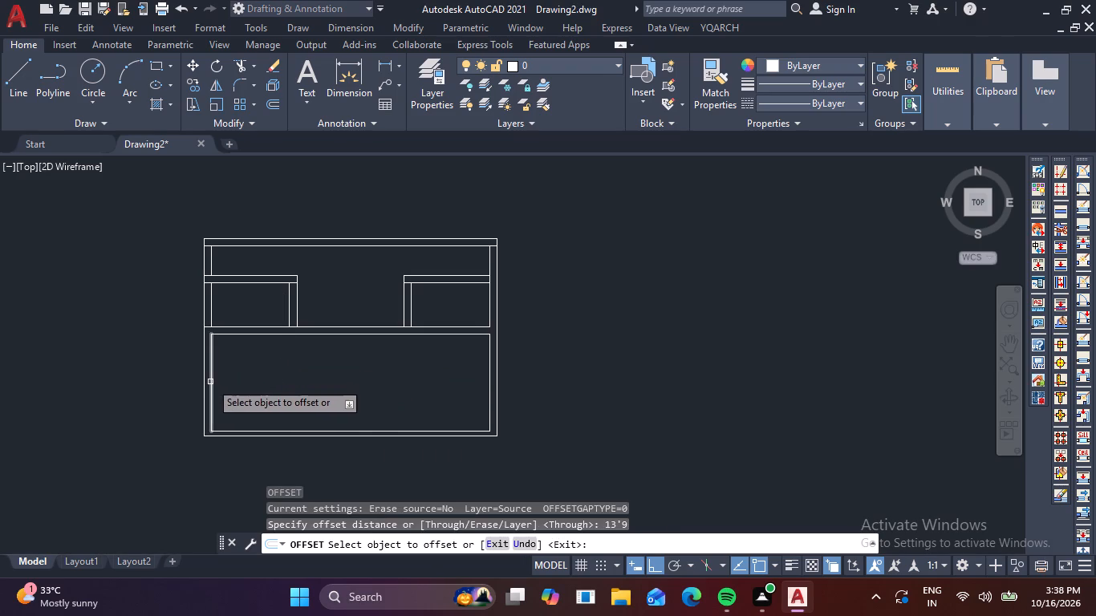
{"action": "left_click", "coordinate": [210, 382]}
{"action": "left_click", "coordinate": [432, 383]}
Offset the new partition line 9" to the right to give the partition its thickness.
{"action": "left_click", "coordinate": [347, 383]}
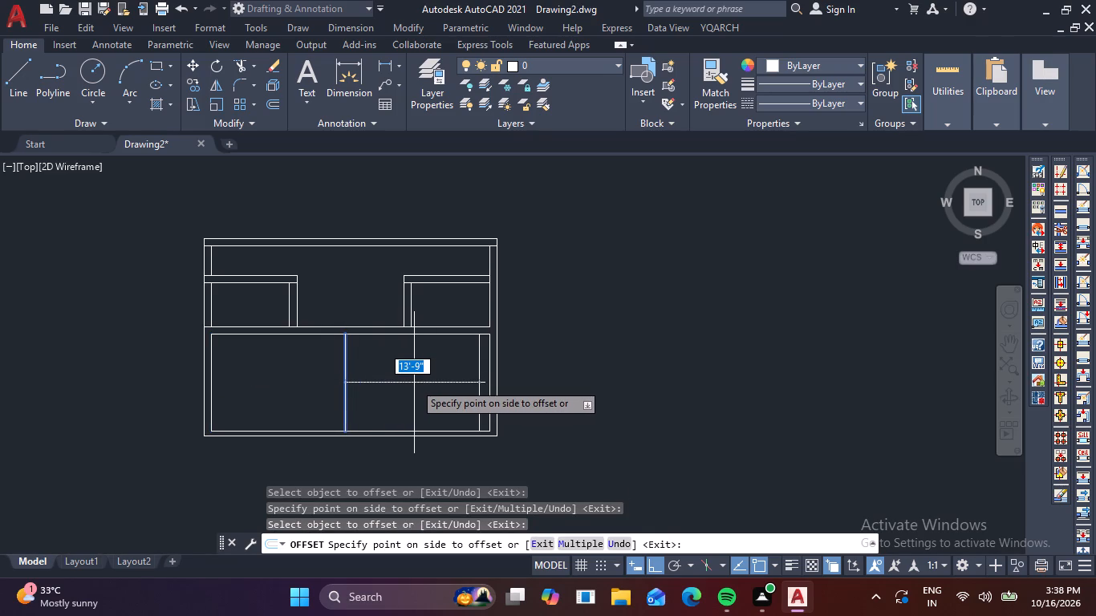
{"action": "key", "text": "6"}
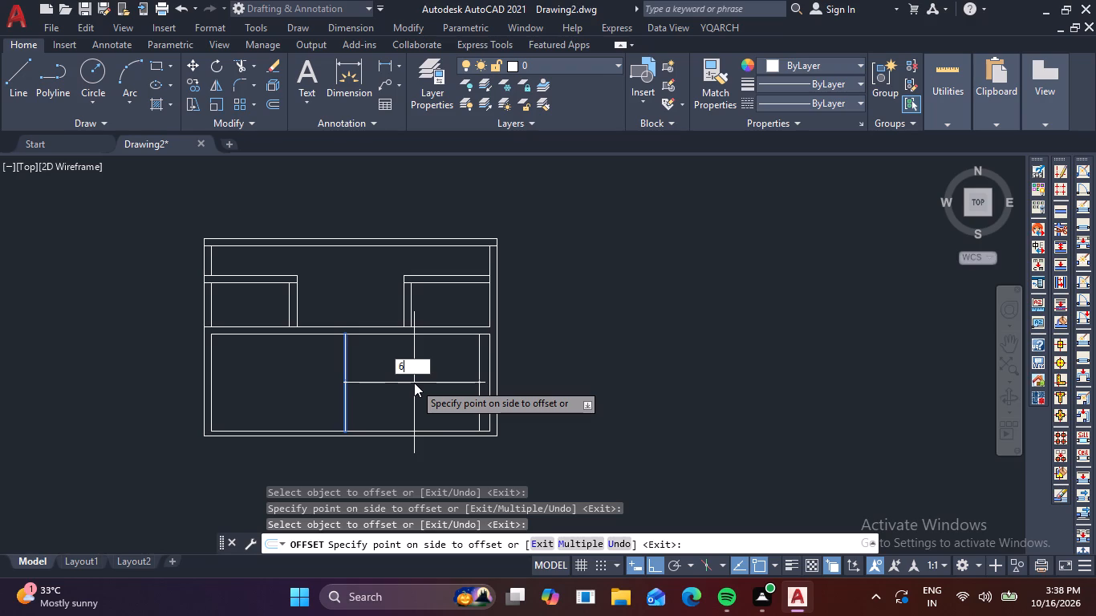
{"action": "key", "text": "BackSpace"}
{"action": "type", "text": "9"}
{"action": "key", "text": "space"}
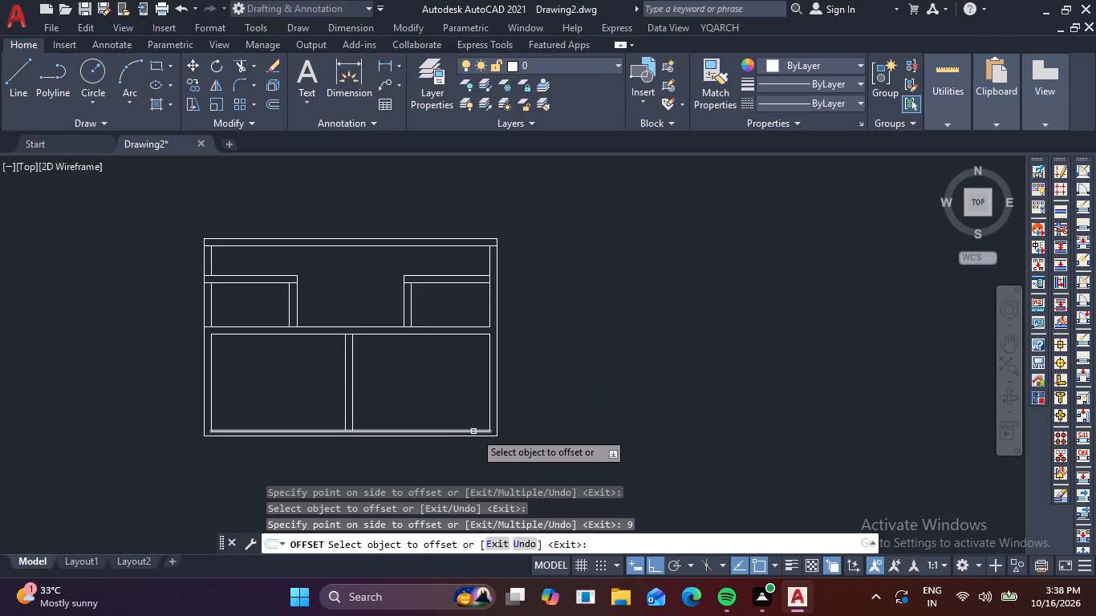
Measure the lower room right of the new partition with the quick measuring tool.
{"action": "left_click", "coordinate": [949, 113]}
{"action": "left_click", "coordinate": [951, 151]}
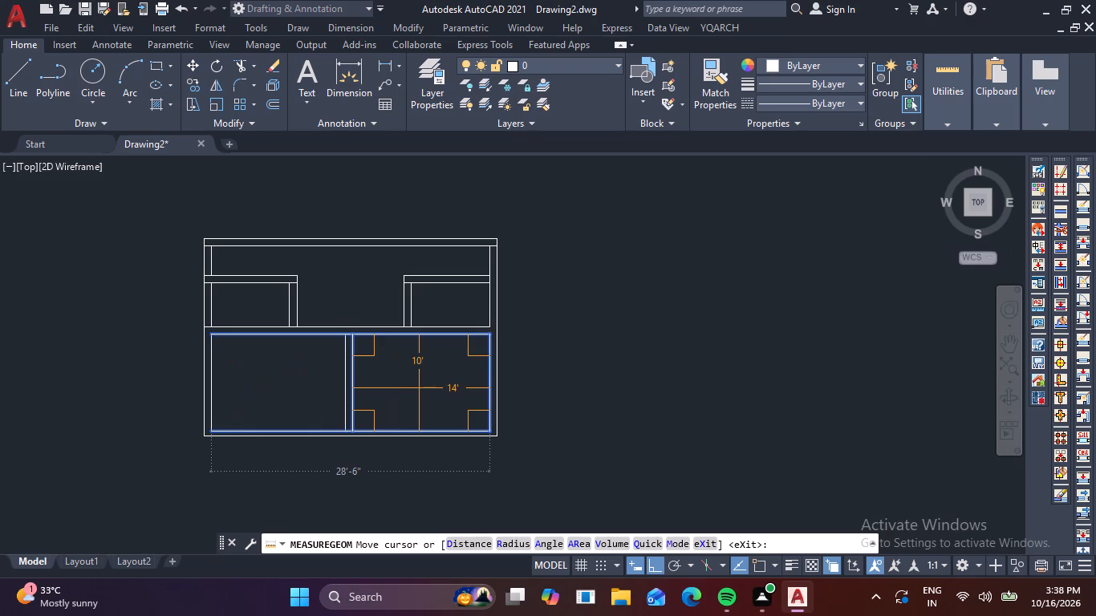
{"action": "key", "text": "Escape"}
Offset the outer bottom wall line 12' downward to start another room below the plan.
{"action": "scroll", "coordinate": [410, 392], "scroll_direction": "down", "scroll_amount": 1}
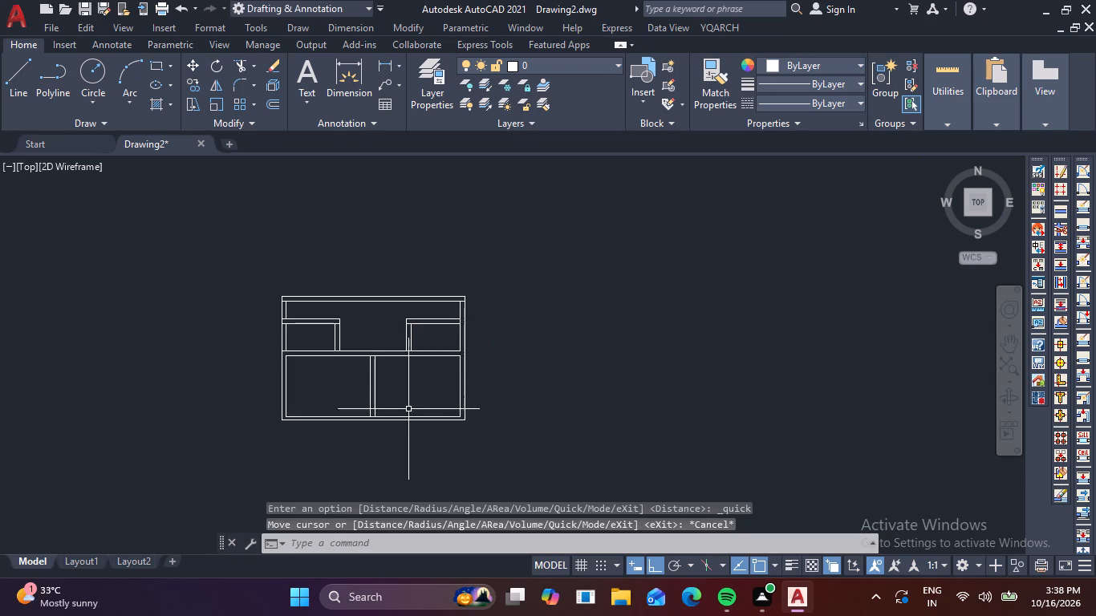
{"action": "scroll", "coordinate": [400, 417], "scroll_direction": "up", "scroll_amount": 1}
{"action": "middle_click_drag", "start_coordinate": [399, 433], "coordinate": [440, 352]}
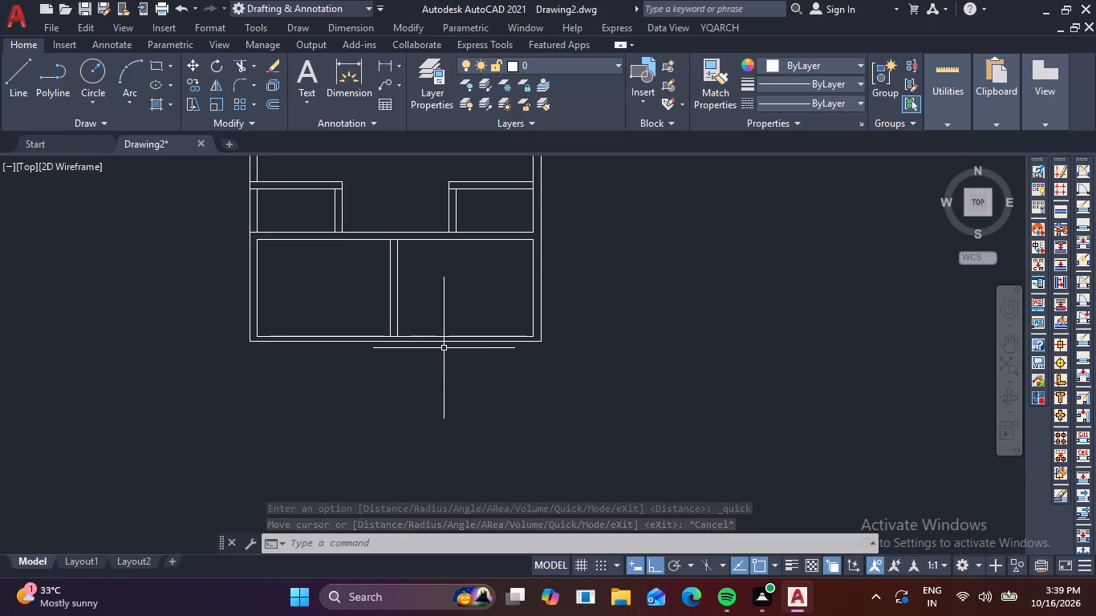
{"action": "key", "text": "o"}
{"action": "key", "text": "Return"}
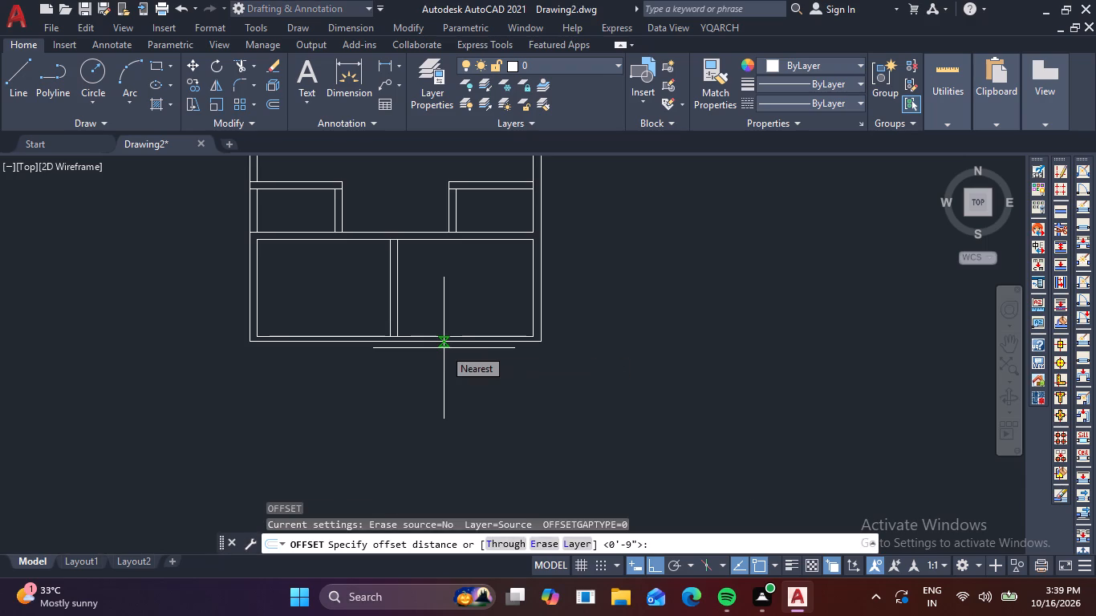
{"action": "type", "text": "12"}
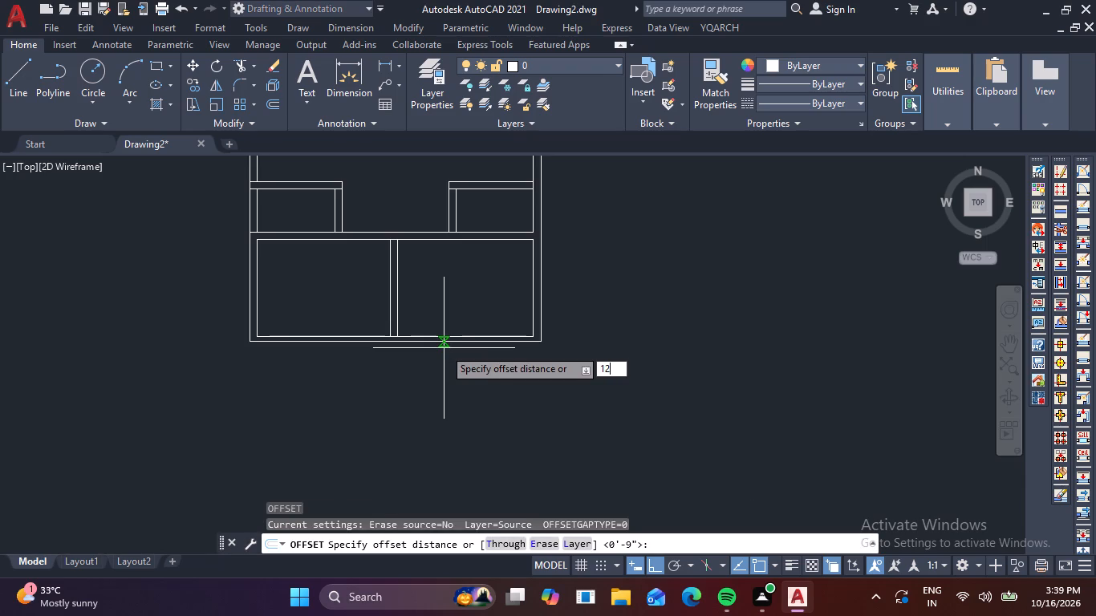
{"action": "key", "text": "apostrophe"}
{"action": "key", "text": "Return"}
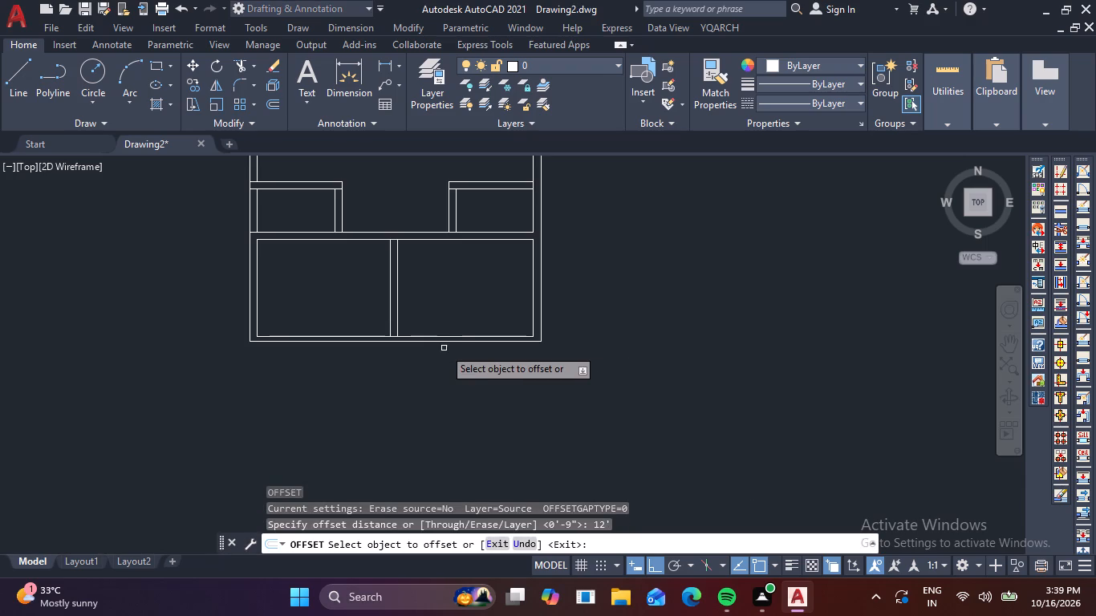
{"action": "left_click", "coordinate": [436, 344]}
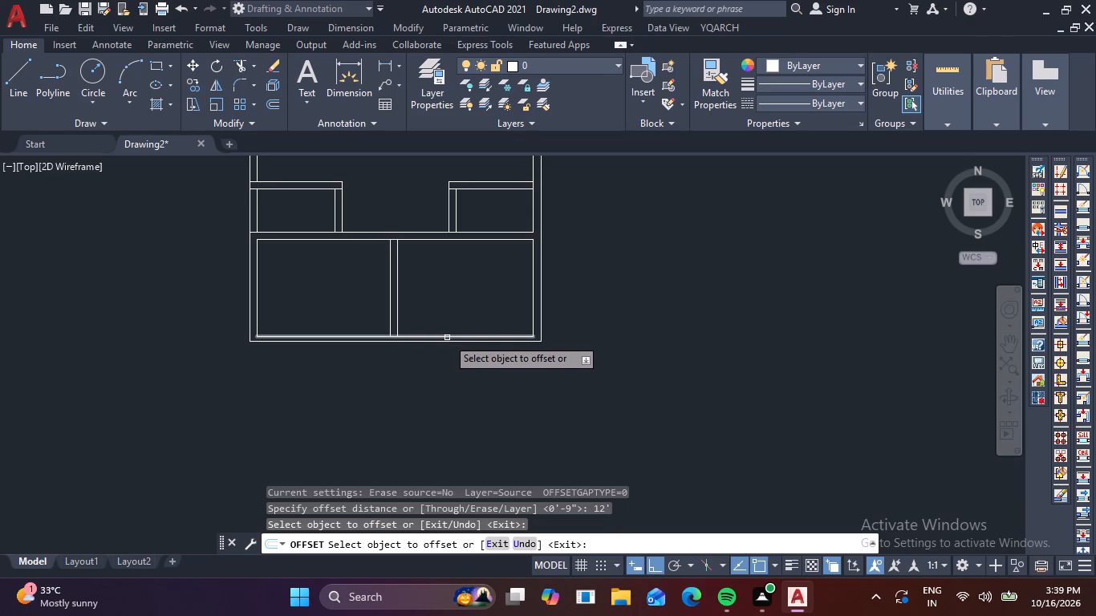
{"action": "left_click", "coordinate": [449, 341]}
{"action": "left_click", "coordinate": [465, 411]}
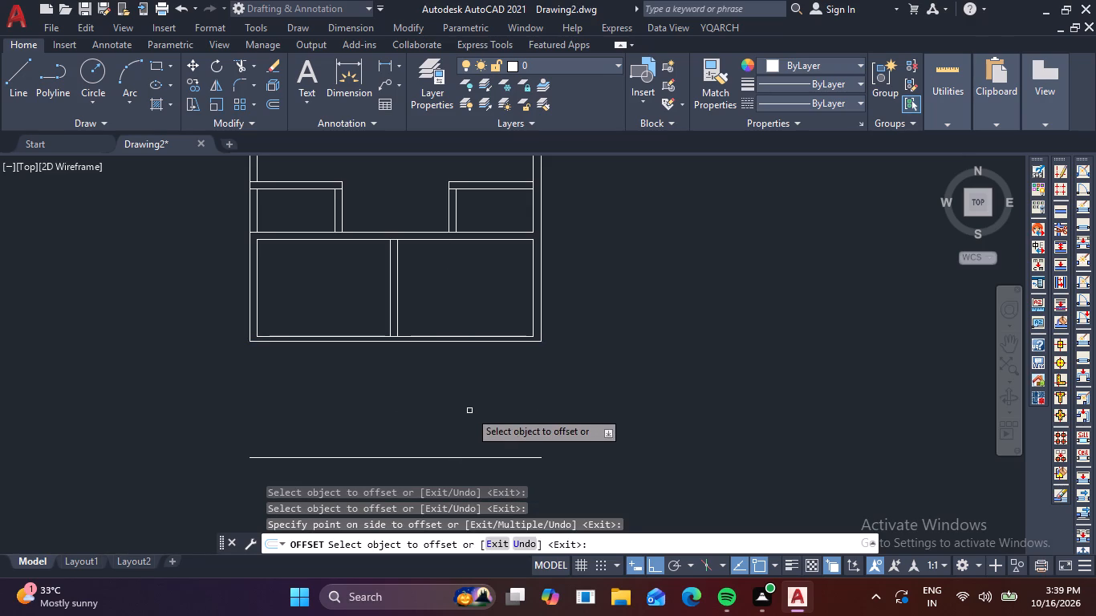
Offset the new lowest line 6" further downward to give the bottom wall its thickness.
{"action": "middle_click_drag", "start_coordinate": [469, 411], "coordinate": [470, 363]}
{"action": "left_click", "coordinate": [463, 410]}
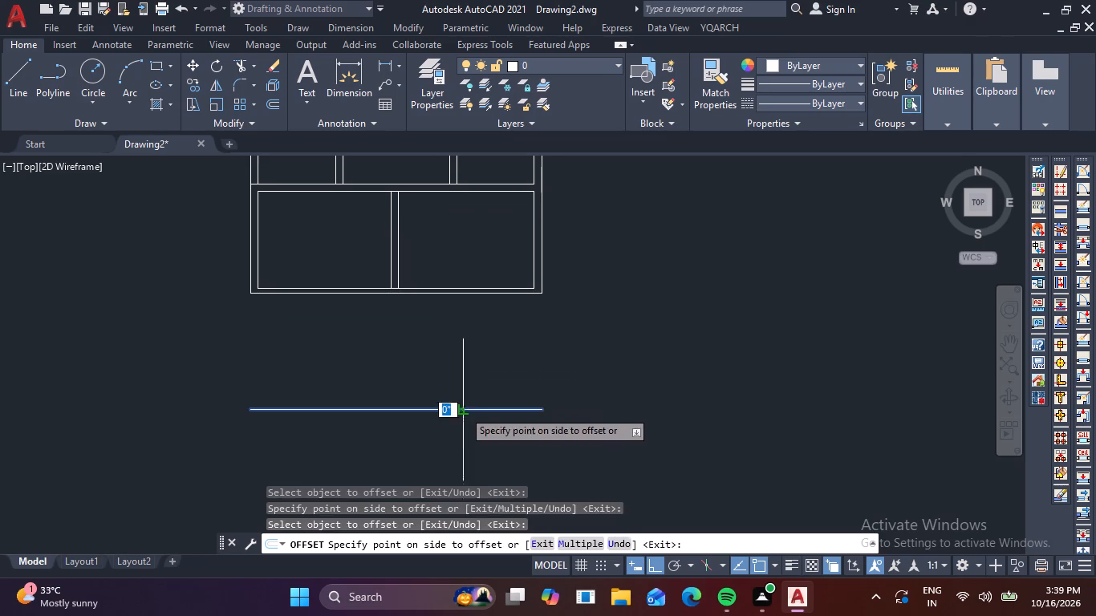
{"action": "type", "text": "6"}
{"action": "key", "text": "space"}
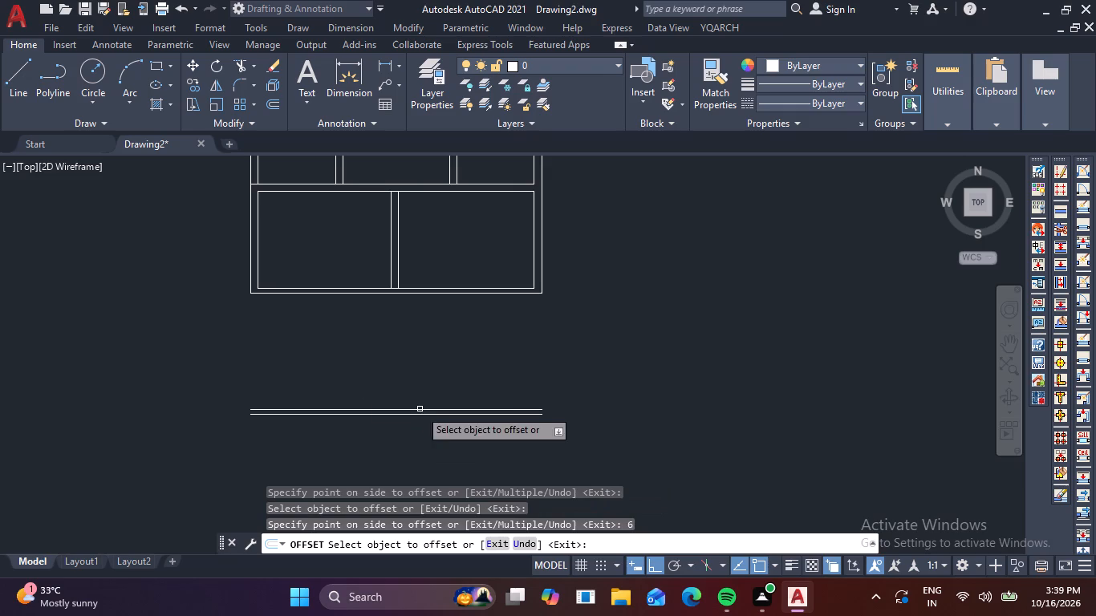
{"action": "key", "text": "Escape"}
Fillet the left outer and inner wall lines with the two new bottom wall lines to close the lower-left corner.
{"action": "type", "text": "F"}
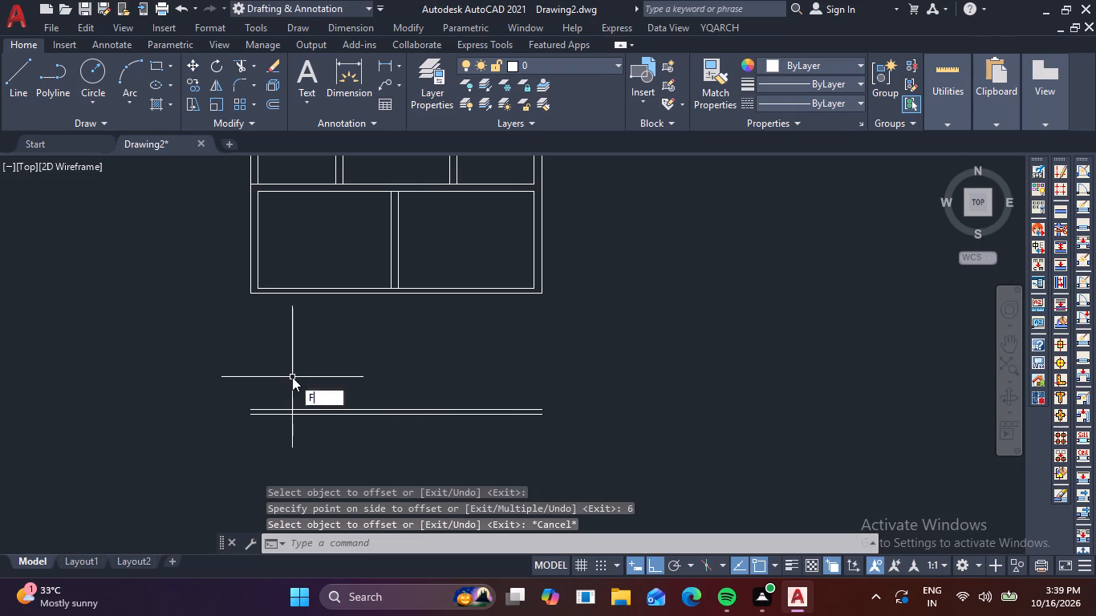
{"action": "key", "text": "space"}
{"action": "left_click", "coordinate": [251, 289]}
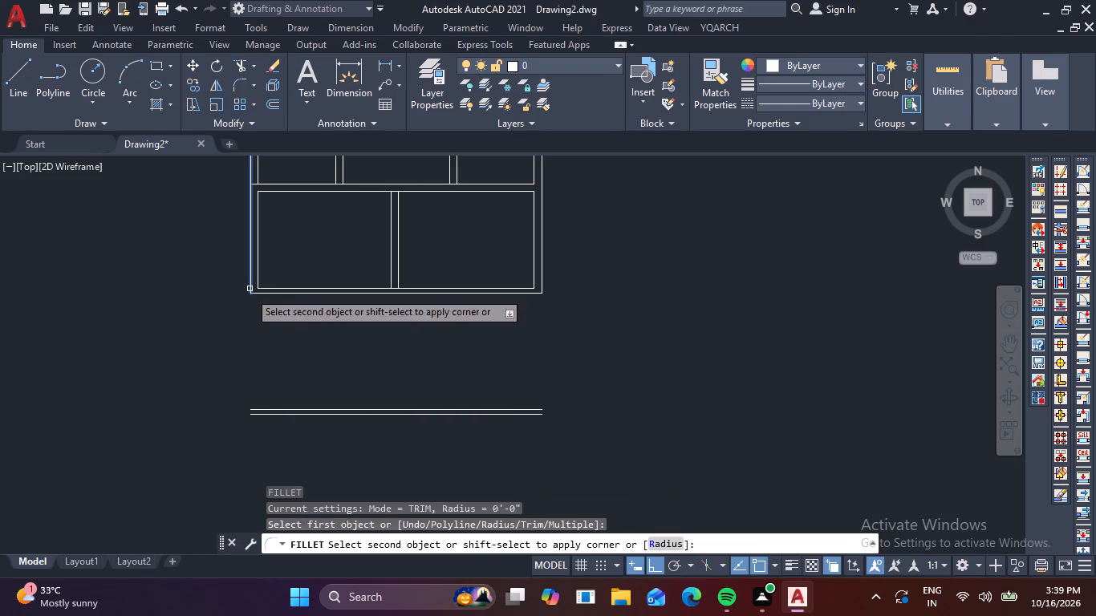
{"action": "left_click", "coordinate": [287, 413]}
{"action": "key", "text": "v"}
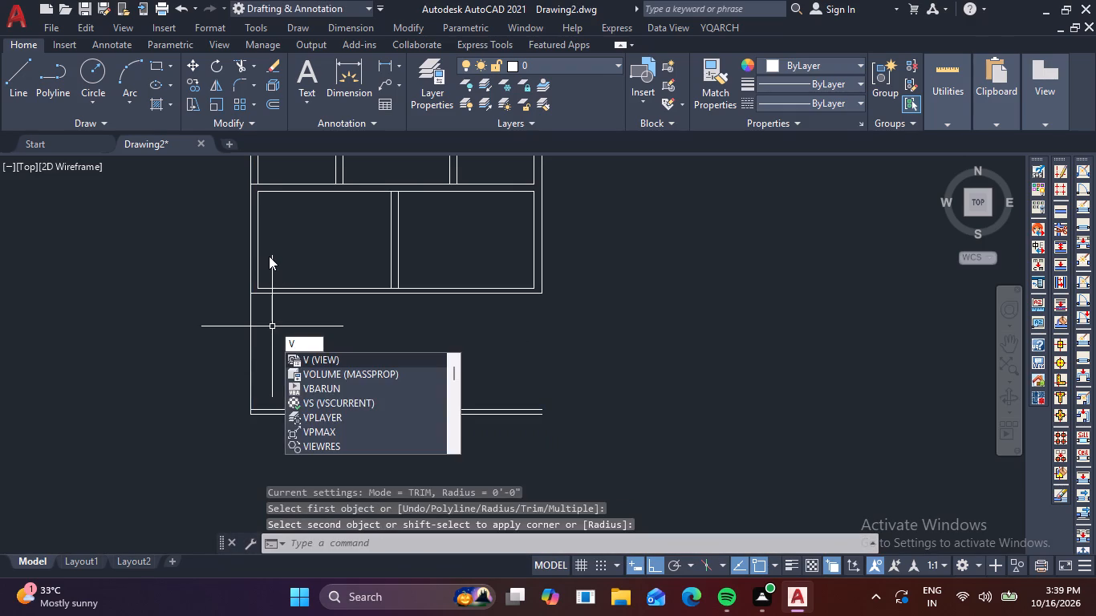
{"action": "key", "text": "Escape"}
{"action": "key", "text": "space"}
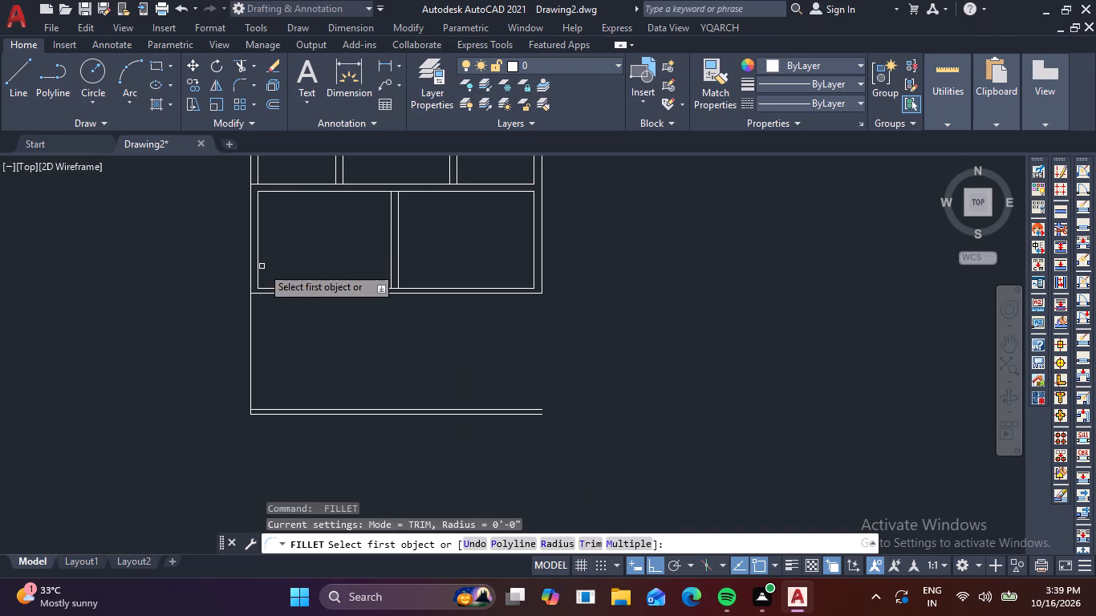
{"action": "left_click", "coordinate": [256, 271]}
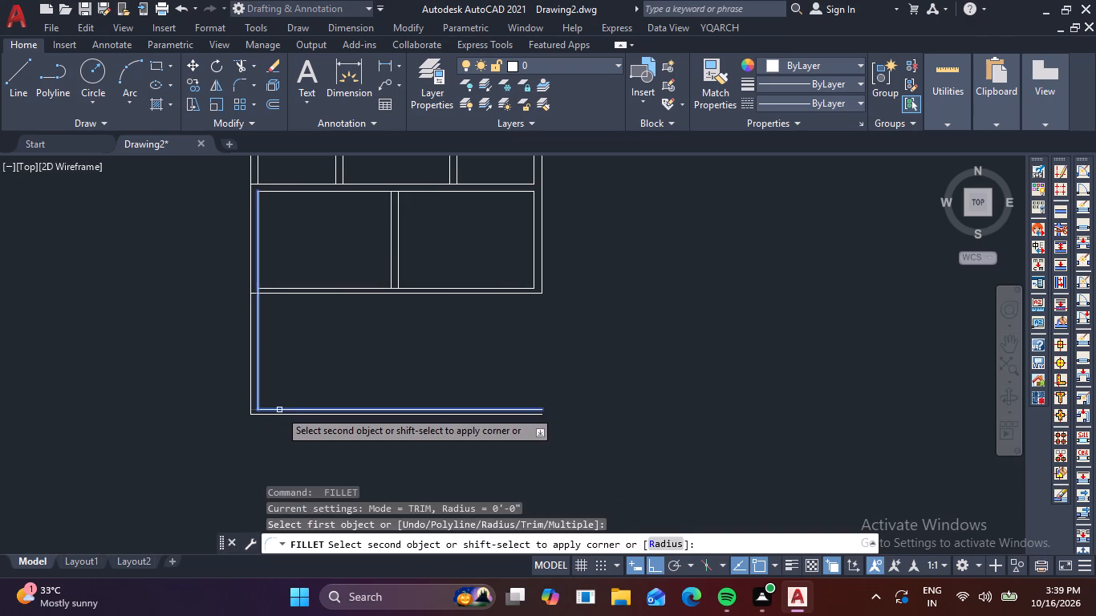
{"action": "left_click", "coordinate": [279, 410]}
Fillet the right outer and inner wall lines with the two bottom wall lines to close the lower-right corner.
{"action": "key", "text": "space"}
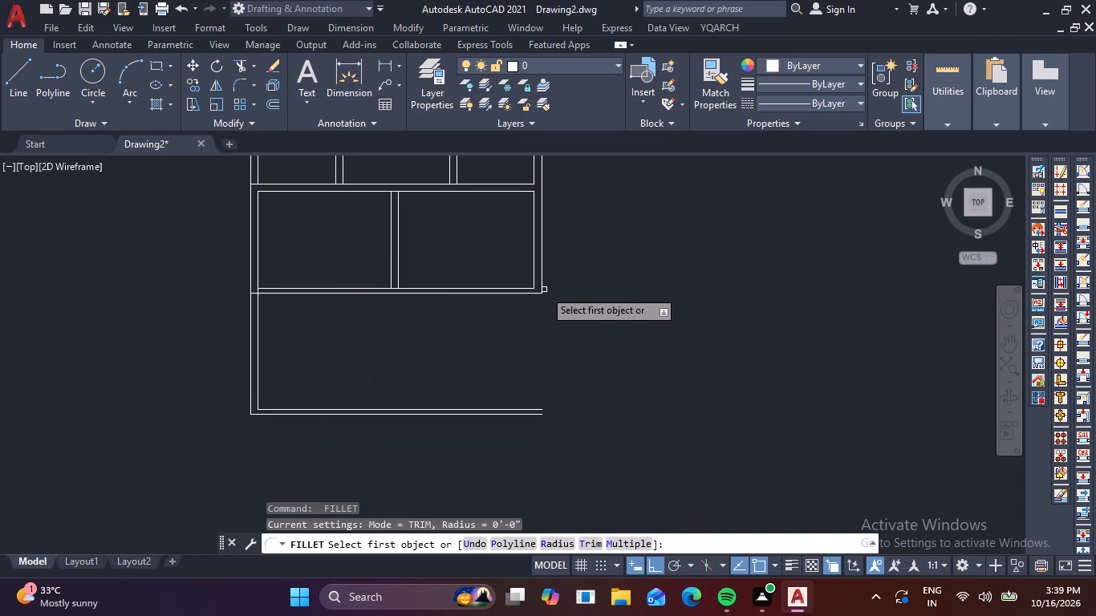
{"action": "left_click", "coordinate": [542, 288]}
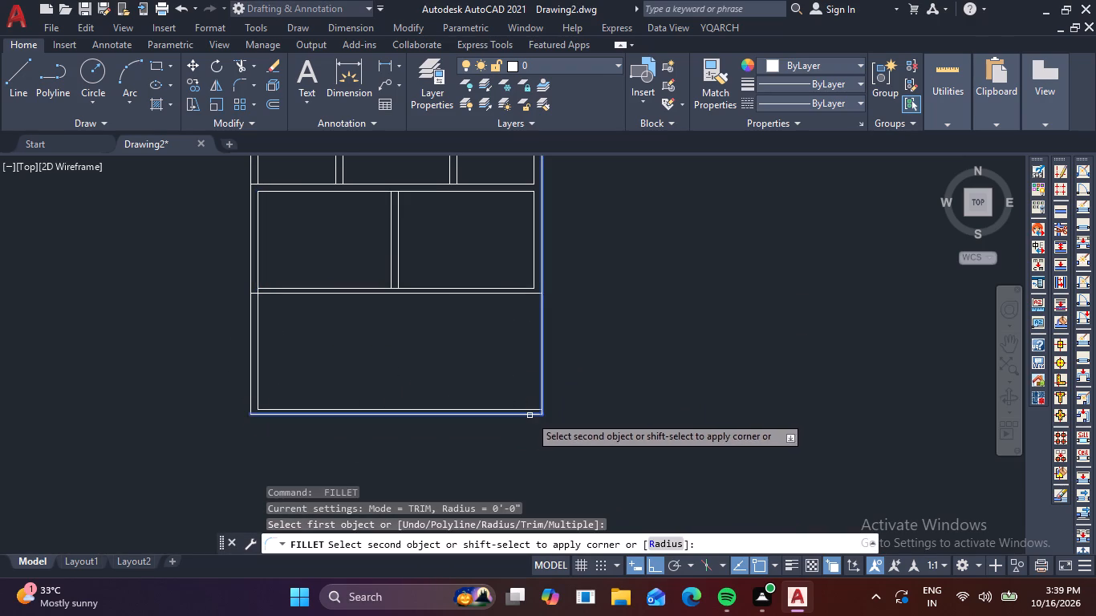
{"action": "left_click", "coordinate": [530, 415]}
{"action": "key", "text": "space"}
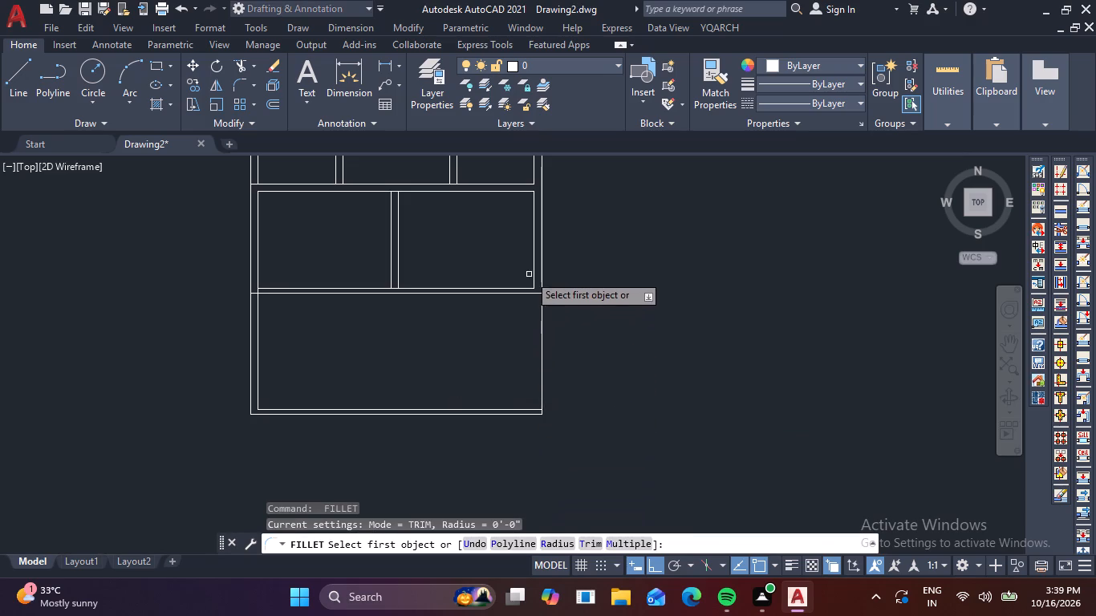
{"action": "left_click", "coordinate": [534, 276]}
{"action": "left_click", "coordinate": [521, 411]}
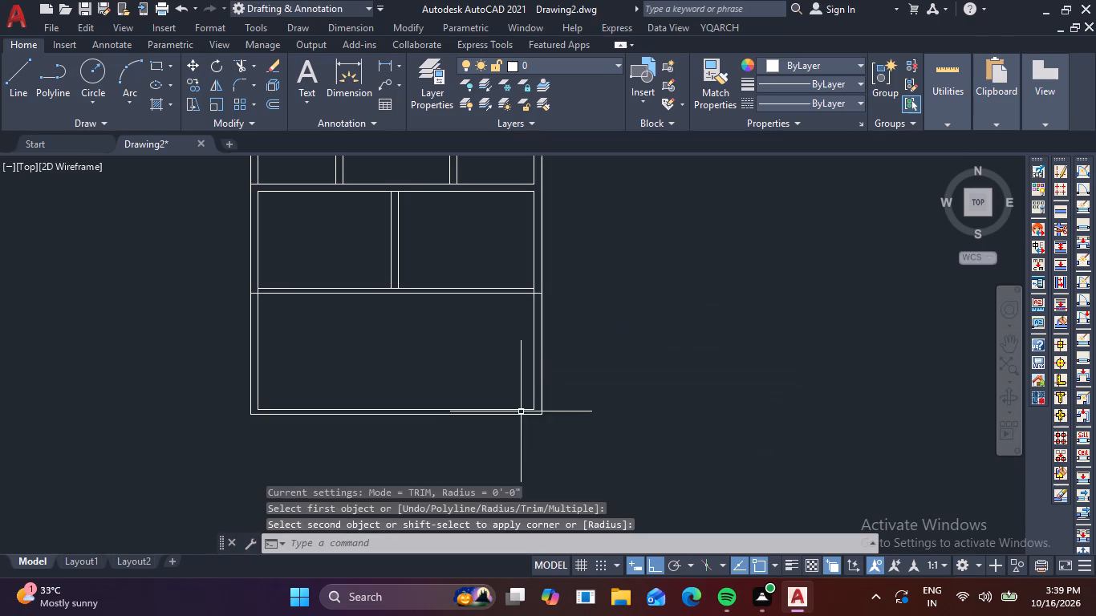
{"action": "key", "text": "Escape"}
{"action": "key", "text": "Escape"}
Trim the overlapping line segments where the wall above the new bottom space meets the left and right outer walls.
{"action": "type", "text": "TR"}
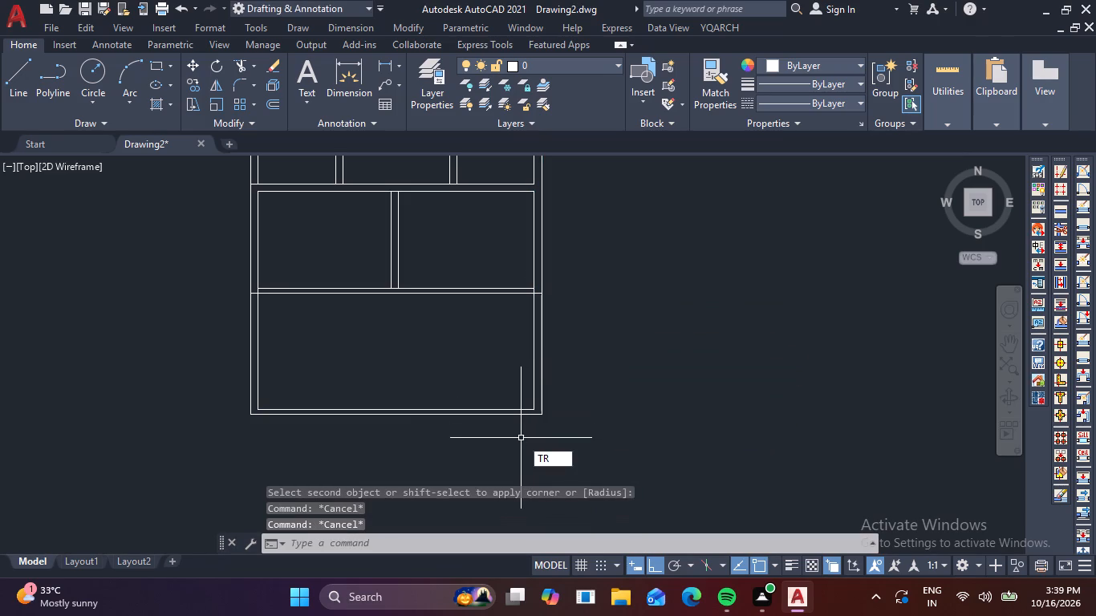
{"action": "key", "text": "space"}
{"action": "scroll", "coordinate": [263, 278], "scroll_direction": "up", "scroll_amount": 5}
{"action": "left_click_drag", "start_coordinate": [192, 387], "coordinate": [242, 400]}
{"action": "scroll", "coordinate": [244, 400], "scroll_direction": "down", "scroll_amount": 4}
{"action": "scroll", "coordinate": [678, 396], "scroll_direction": "up", "scroll_amount": 5}
{"action": "left_click_drag", "start_coordinate": [587, 448], "coordinate": [489, 461]}
{"action": "scroll", "coordinate": [489, 461], "scroll_direction": "down", "scroll_amount": 4}
{"action": "left_click_drag", "start_coordinate": [509, 456], "coordinate": [513, 477]}
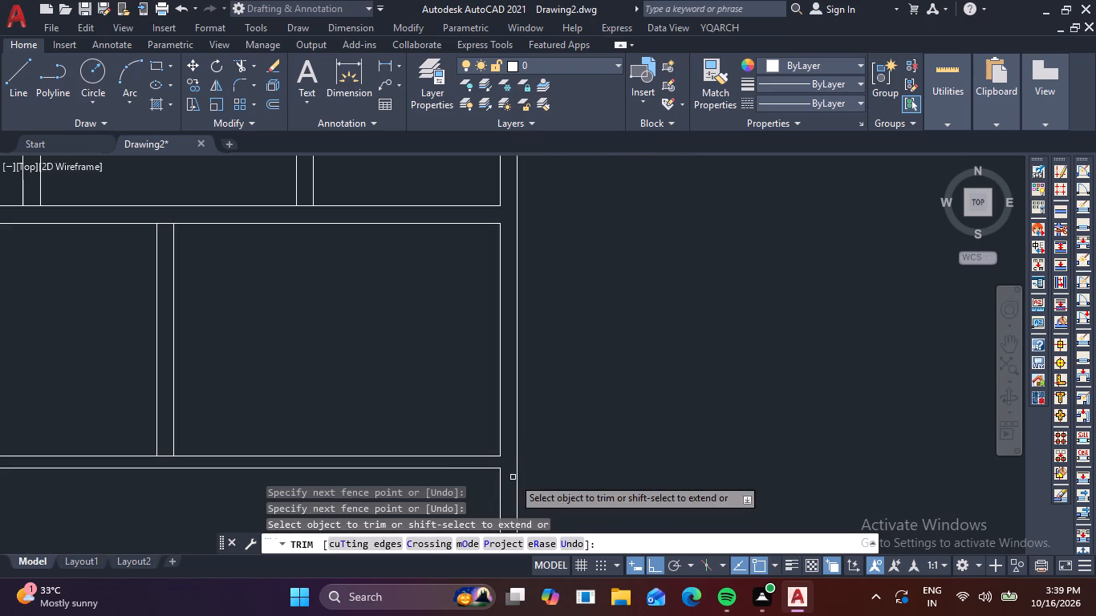
{"action": "scroll", "coordinate": [513, 477], "scroll_direction": "down", "scroll_amount": 3}
{"action": "scroll", "coordinate": [336, 473], "scroll_direction": "up", "scroll_amount": 5}
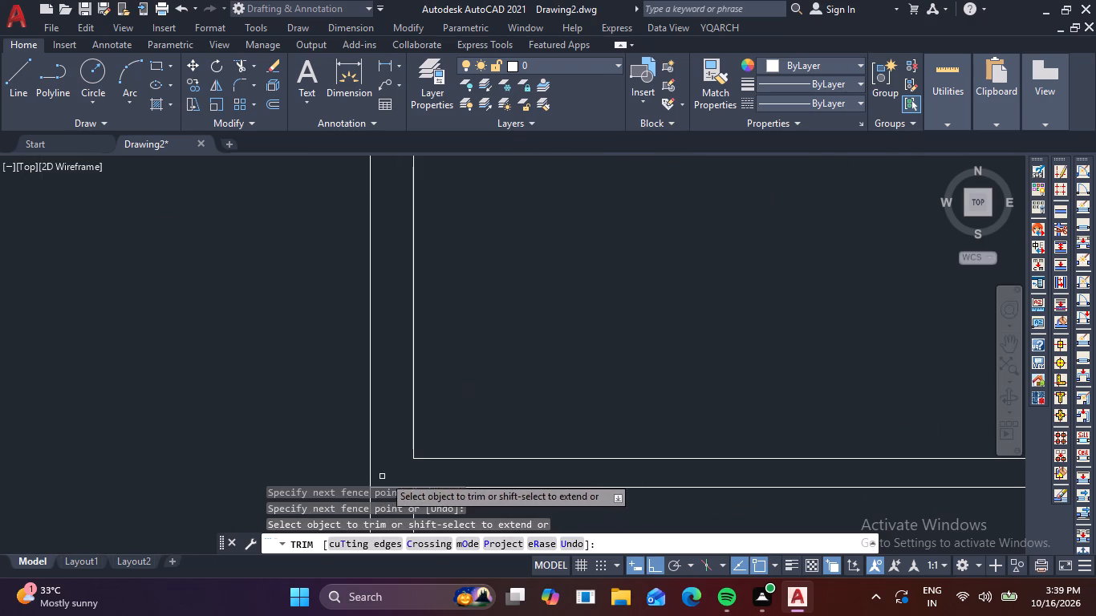
{"action": "middle_click_drag", "start_coordinate": [396, 465], "coordinate": [404, 397]}
{"action": "left_click_drag", "start_coordinate": [393, 408], "coordinate": [398, 425]}
{"action": "scroll", "coordinate": [398, 425], "scroll_direction": "down", "scroll_amount": 2}
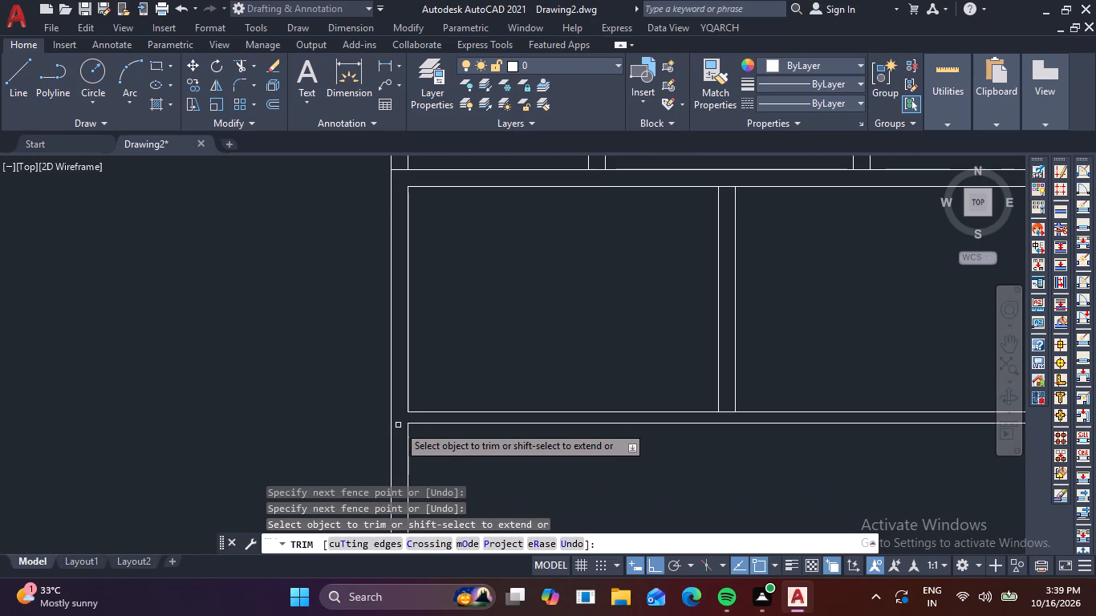
{"action": "key", "text": "Escape"}
{"action": "key", "text": "Escape"}
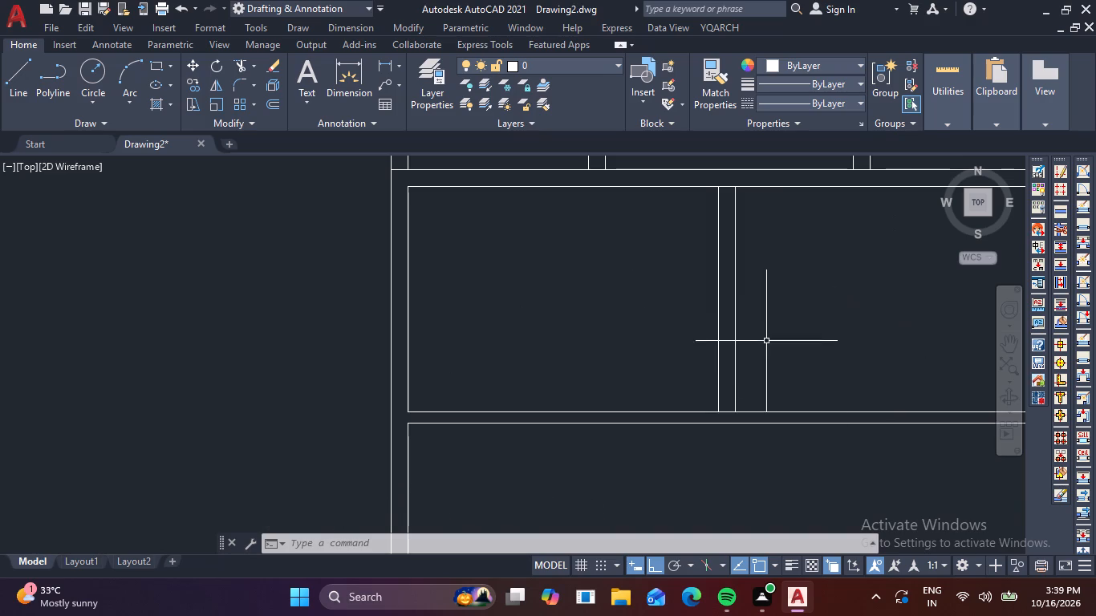
Offset the bottom space's top line 5'6" downward, and offset the resulting line 6" further down to form a horizontal partition.
{"action": "scroll", "coordinate": [611, 387], "scroll_direction": "down", "scroll_amount": 2}
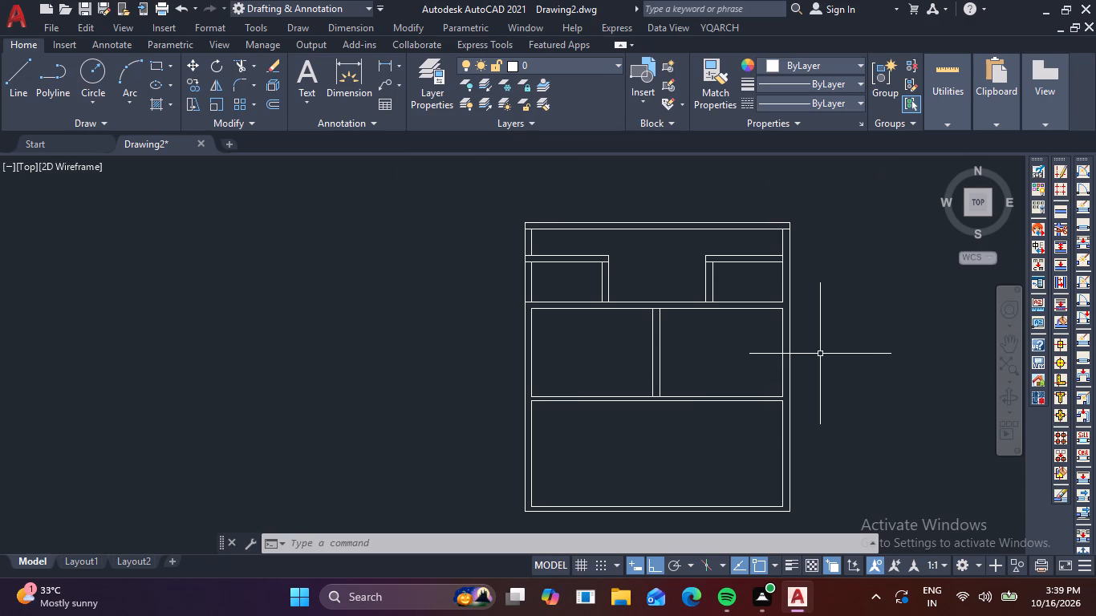
{"action": "middle_click_drag", "start_coordinate": [806, 370], "coordinate": [777, 326]}
{"action": "key", "text": "Escape"}
{"action": "key", "text": "Escape"}
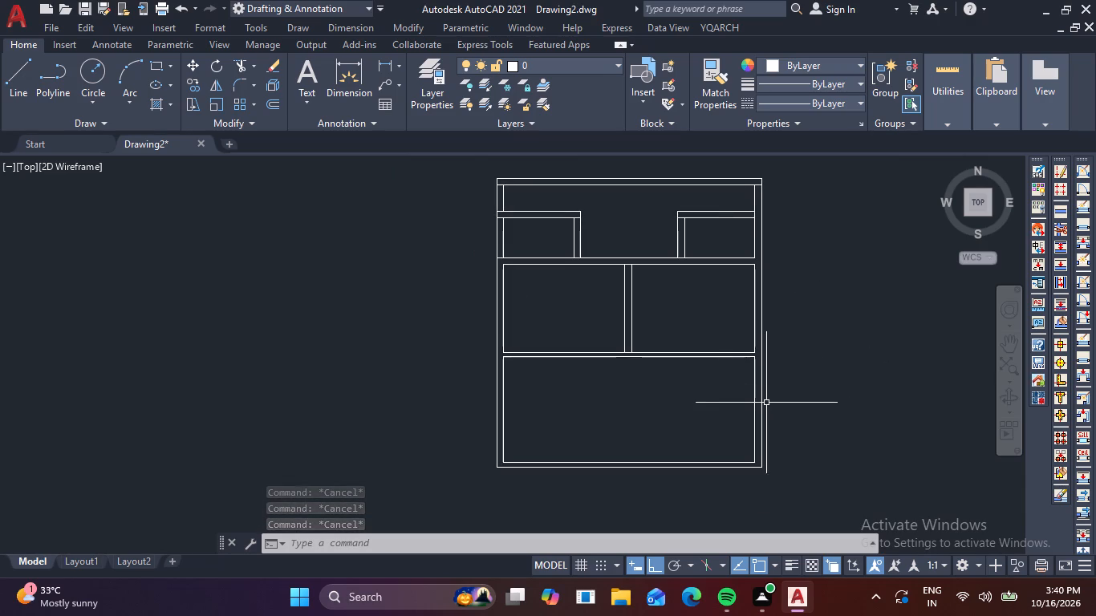
{"action": "type", "text": "O"}
{"action": "key", "text": "space"}
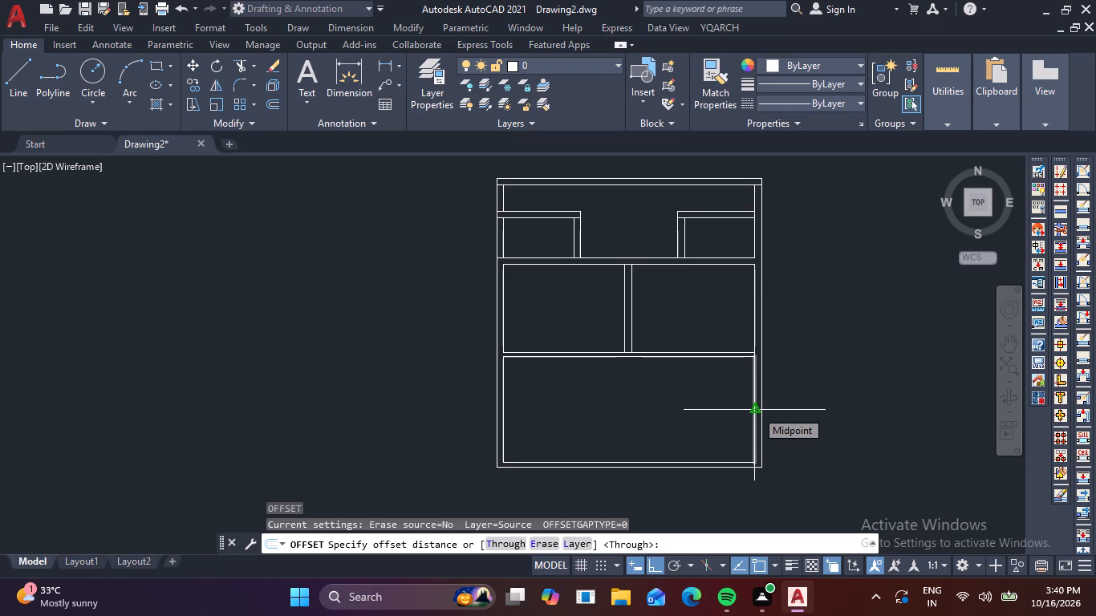
{"action": "key", "text": "5"}
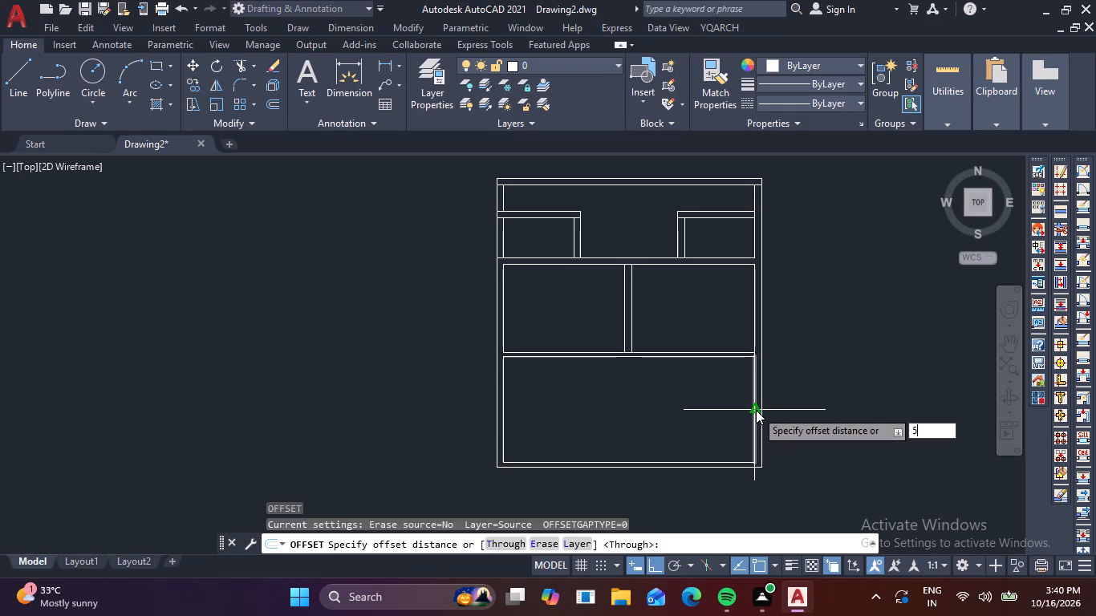
{"action": "type", "text": "'6"}
{"action": "key", "text": "space"}
{"action": "left_click", "coordinate": [734, 358]}
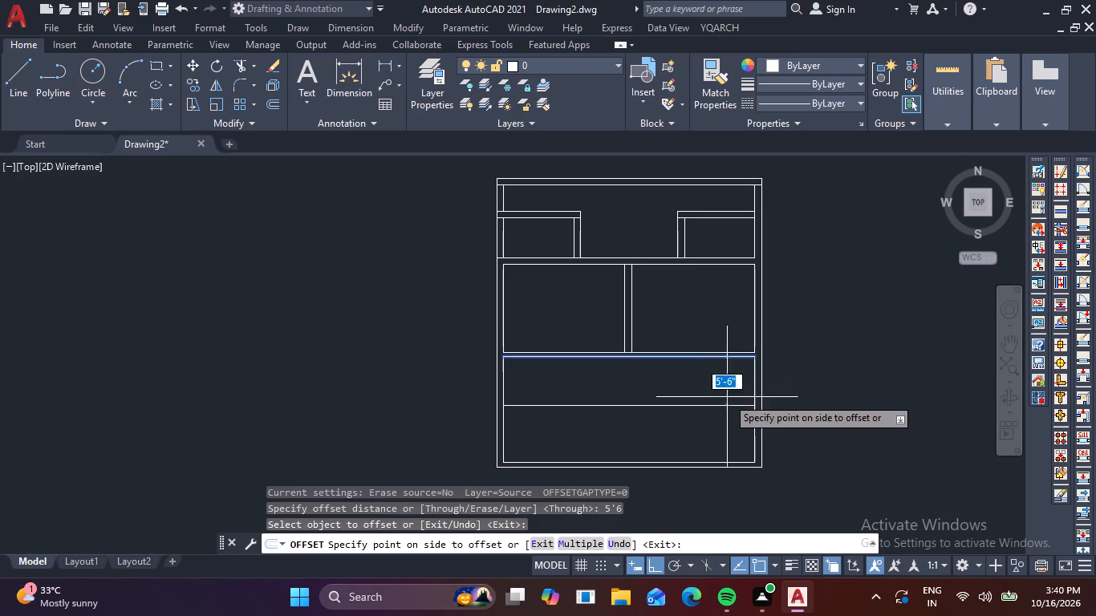
{"action": "left_click", "coordinate": [727, 398]}
{"action": "left_click", "coordinate": [738, 407]}
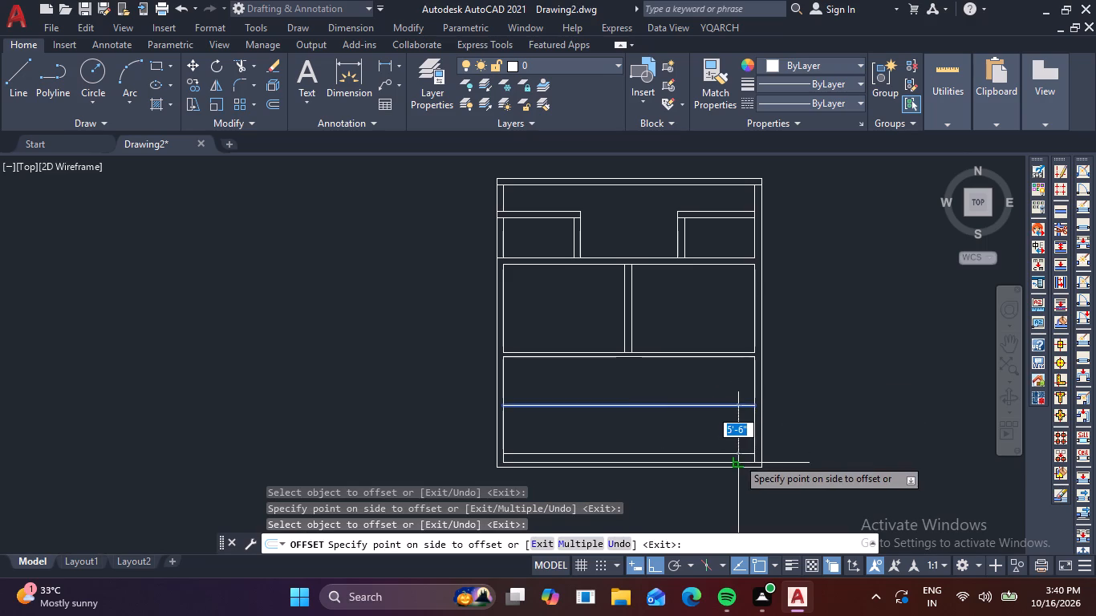
{"action": "type", "text": "6"}
{"action": "key", "text": "space"}
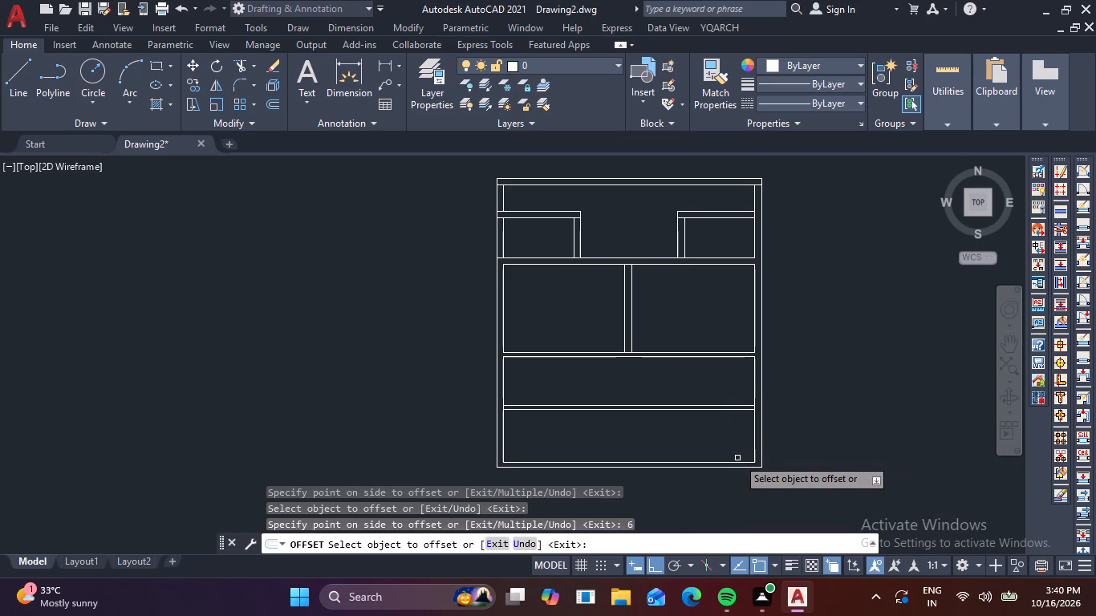
Offset the bottom space's right inner wall line 5'6" to the left and that line another 6" to form a vertical partition.
{"action": "left_click", "coordinate": [755, 395]}
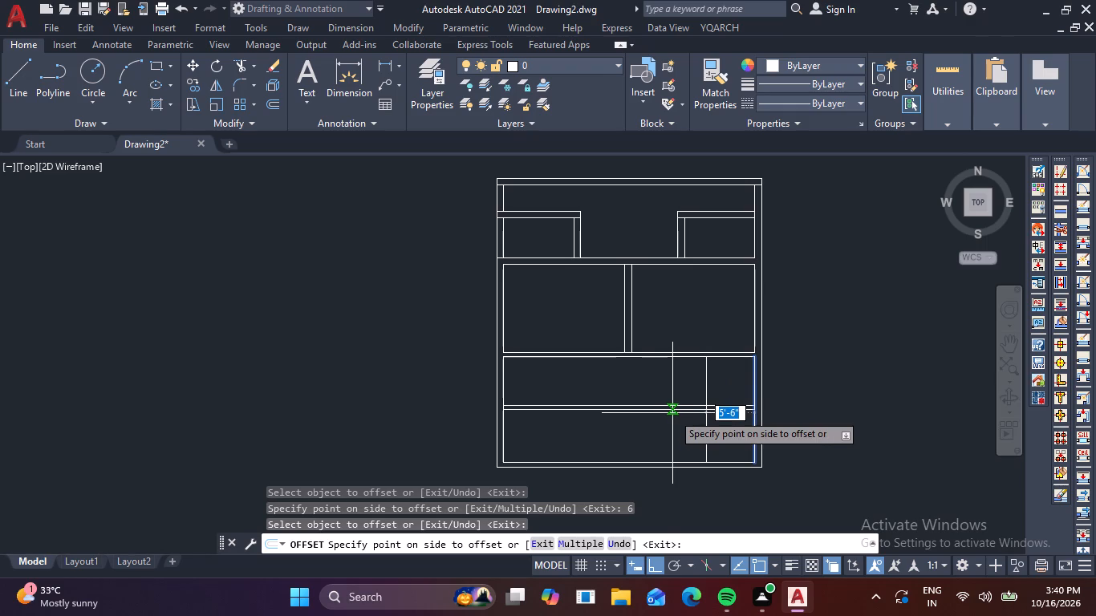
{"action": "left_click", "coordinate": [668, 413]}
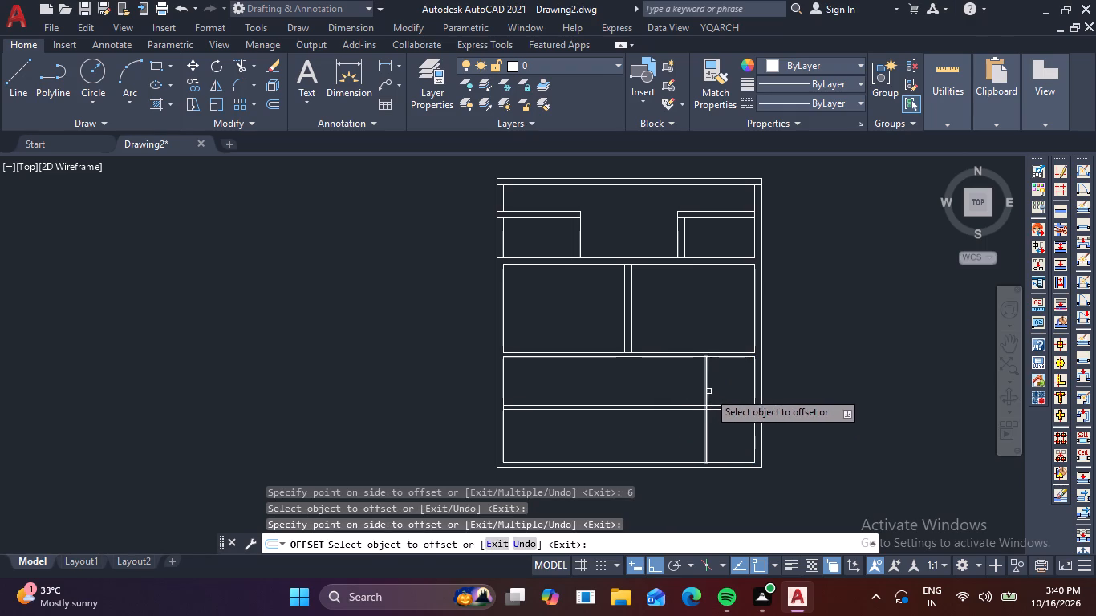
{"action": "left_click", "coordinate": [708, 391]}
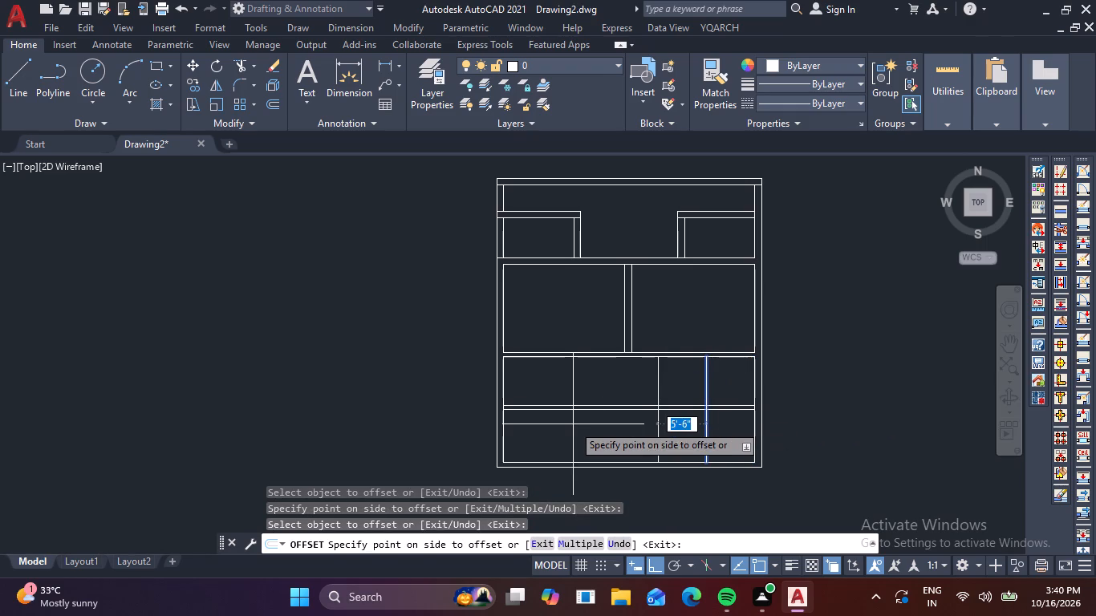
{"action": "type", "text": "6"}
{"action": "key", "text": "space"}
{"action": "key", "text": "Escape"}
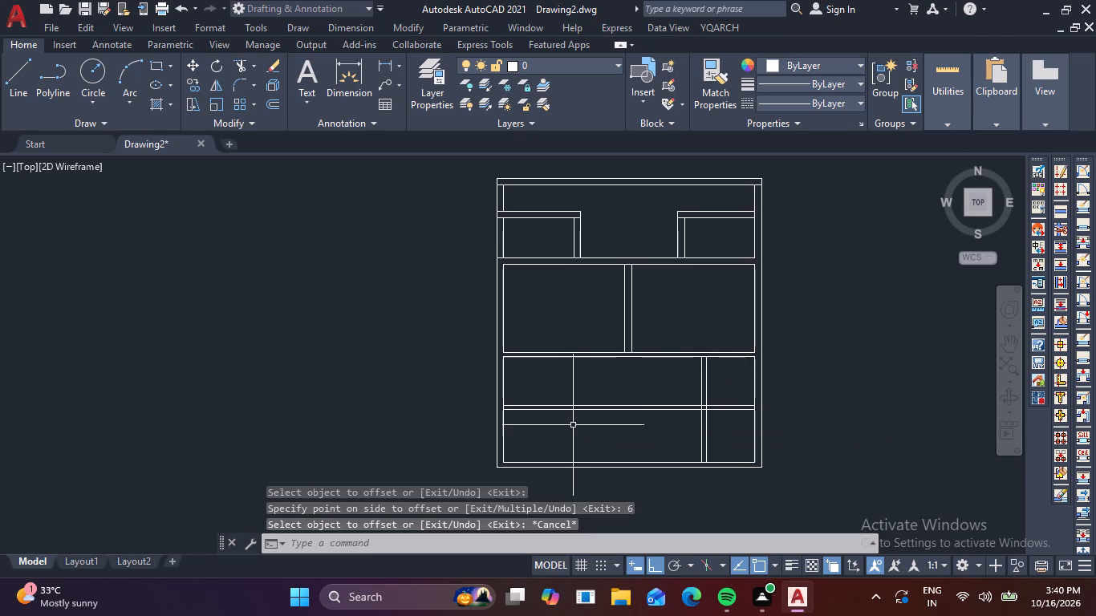
Trim away the two horizontal partition lines left of the new vertical partition.
{"action": "type", "text": "TR"}
{"action": "key", "text": "space"}
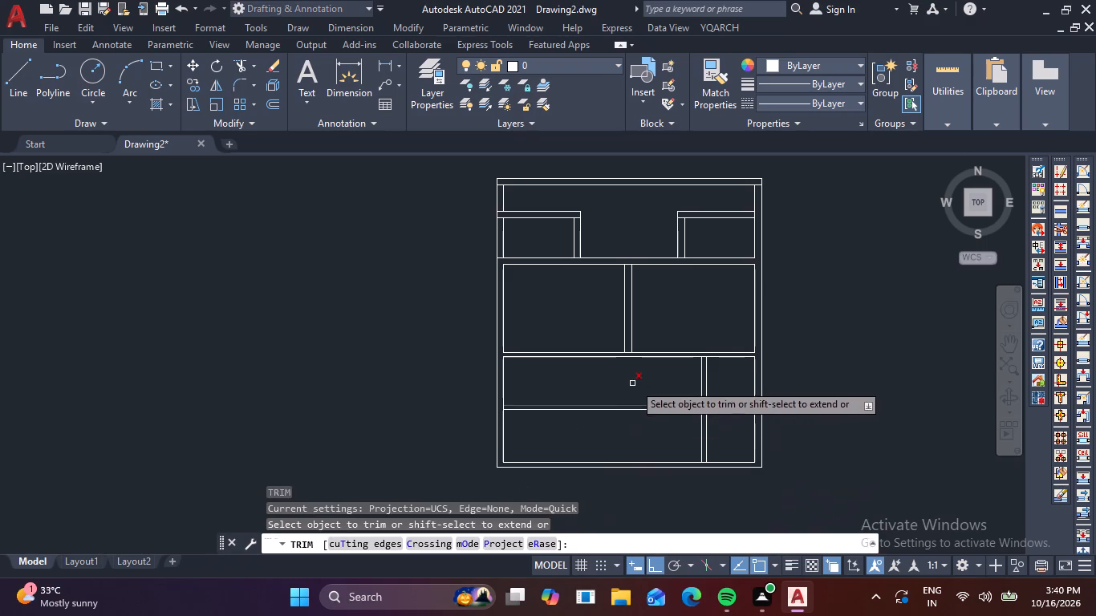
{"action": "left_click_drag", "start_coordinate": [635, 383], "coordinate": [665, 432]}
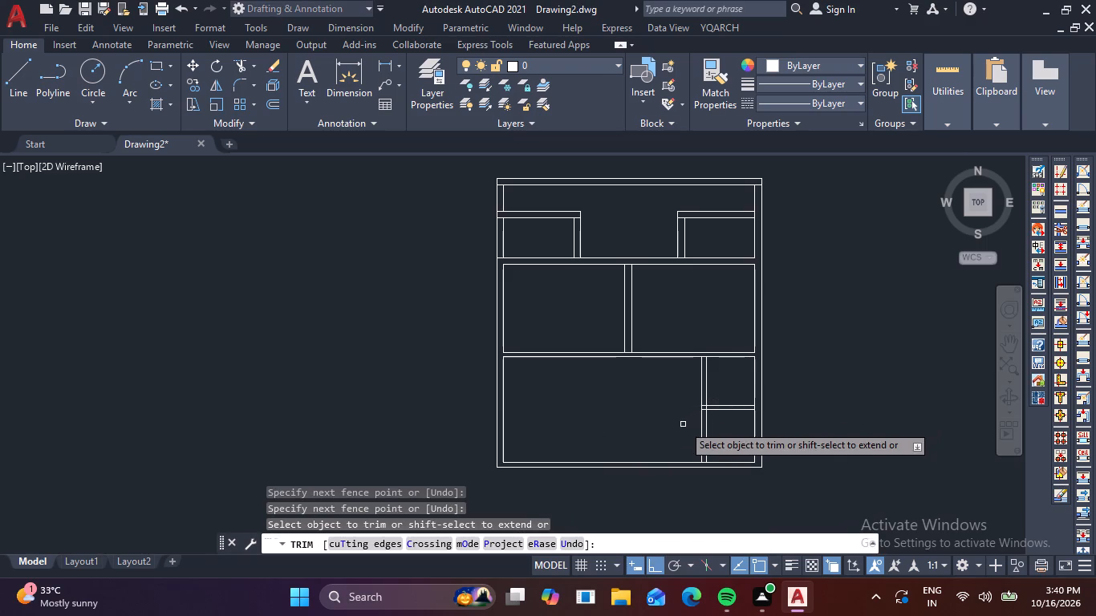
{"action": "key", "text": "Escape"}
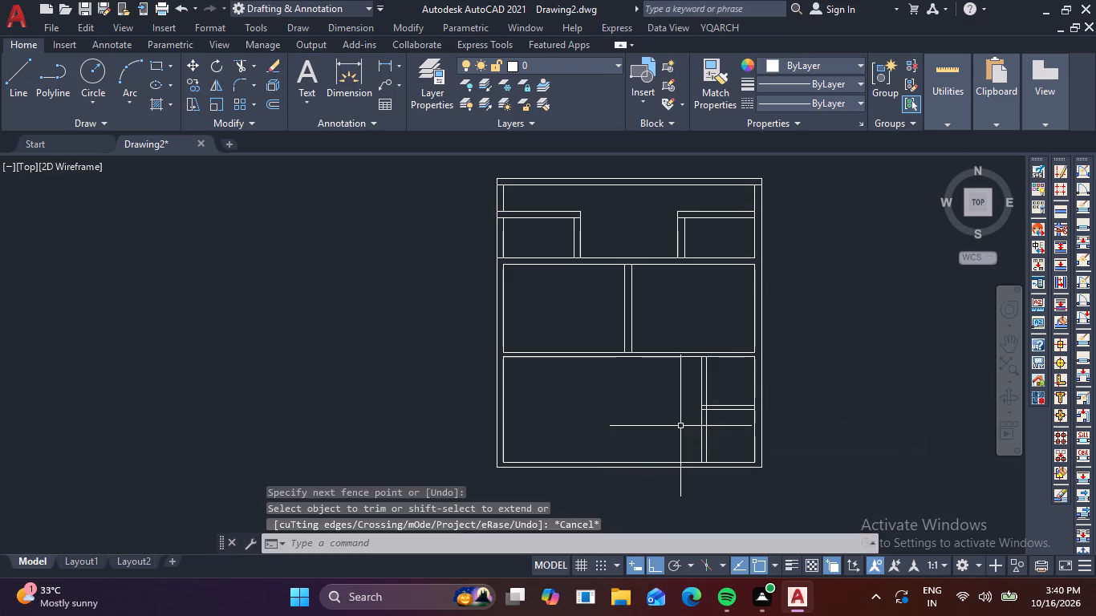
{"action": "key", "text": "Escape"}
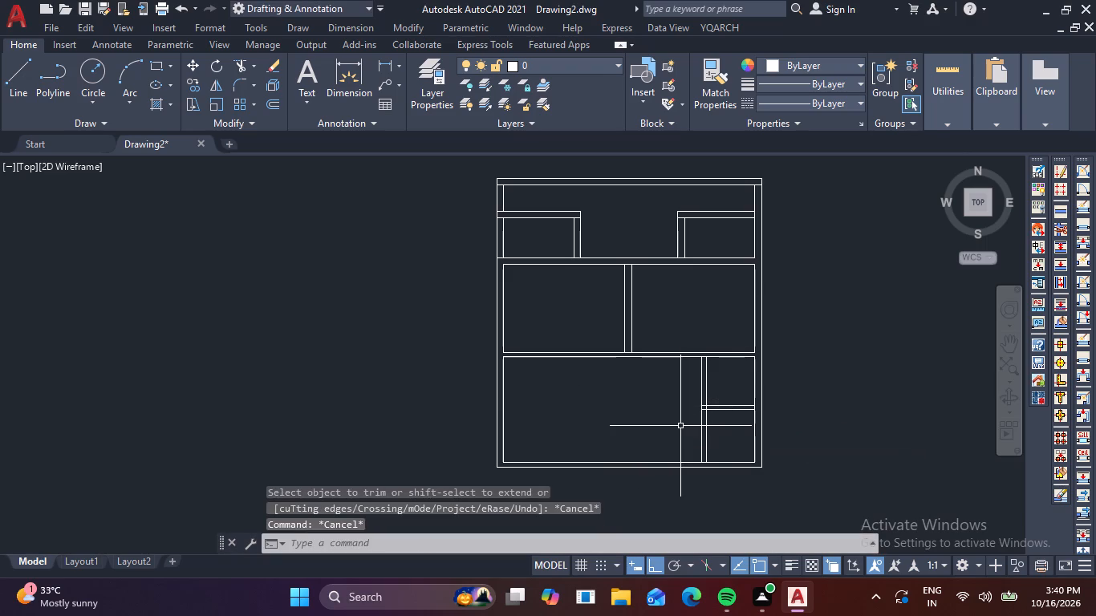
Draw a stepped vertical line left of the vertical partition, spanning between the inner wall lines, with its middle section jogged about 1'-4" right.
{"action": "key", "text": "l"}
{"action": "key", "text": "space"}
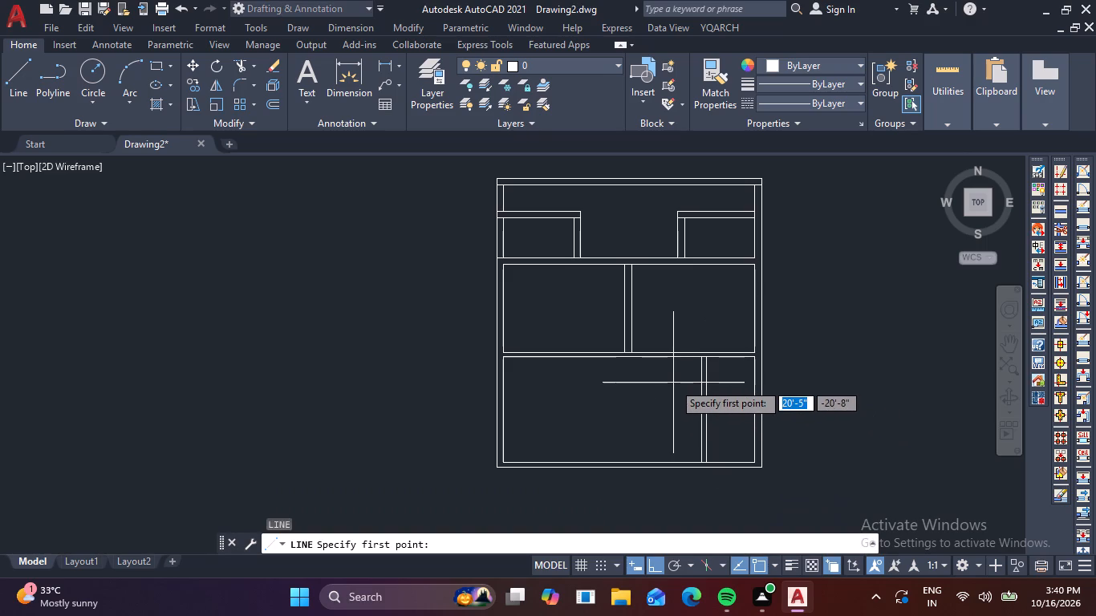
{"action": "scroll", "coordinate": [673, 383], "scroll_direction": "up", "scroll_amount": 1}
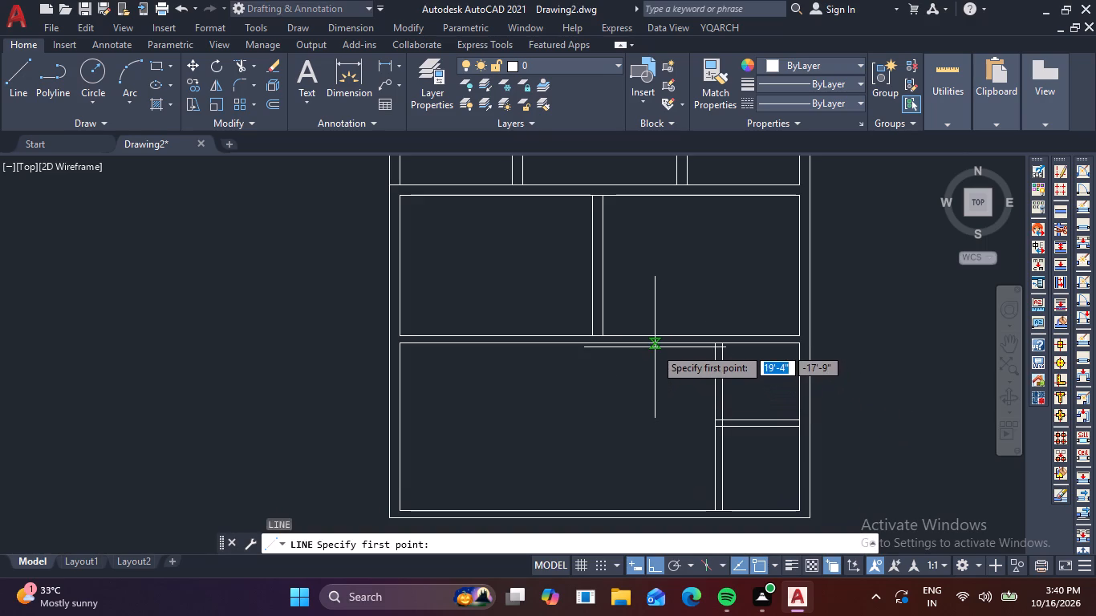
{"action": "left_click", "coordinate": [658, 344]}
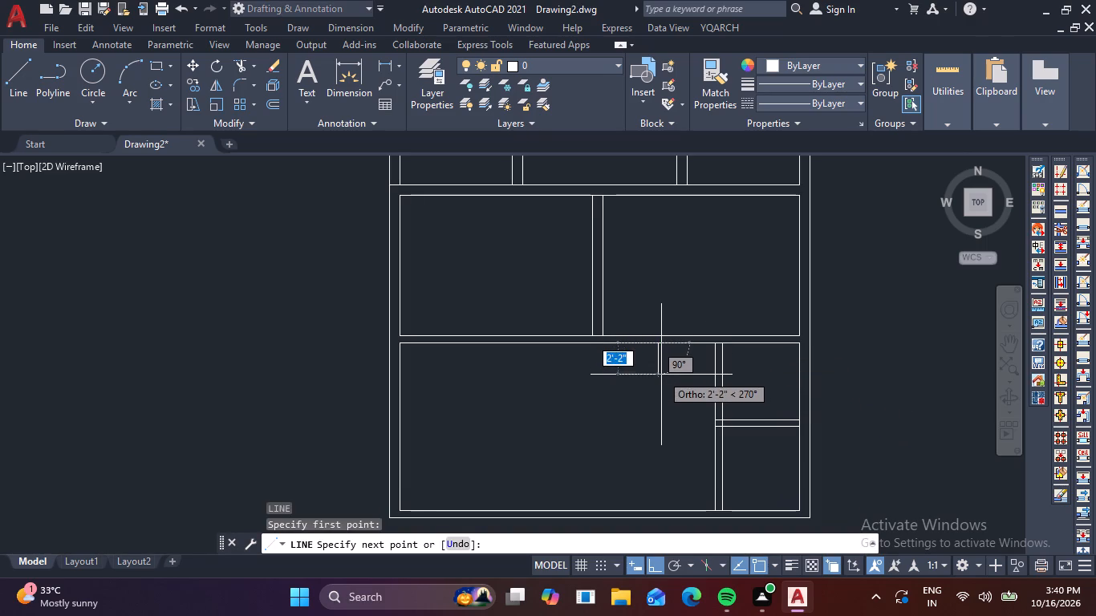
{"action": "left_click", "coordinate": [660, 387]}
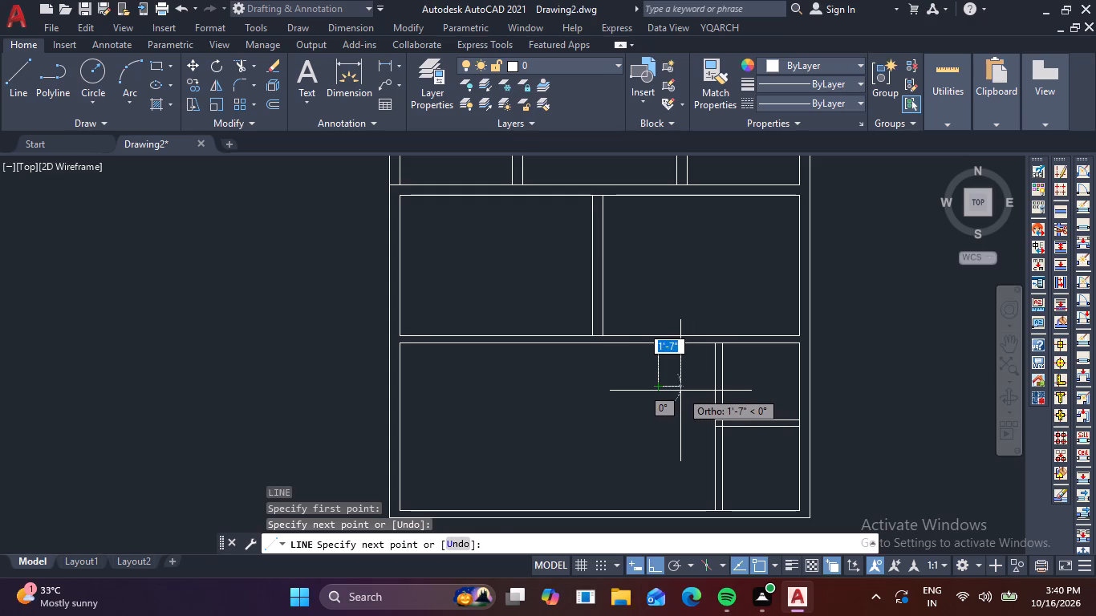
{"action": "left_click", "coordinate": [677, 390]}
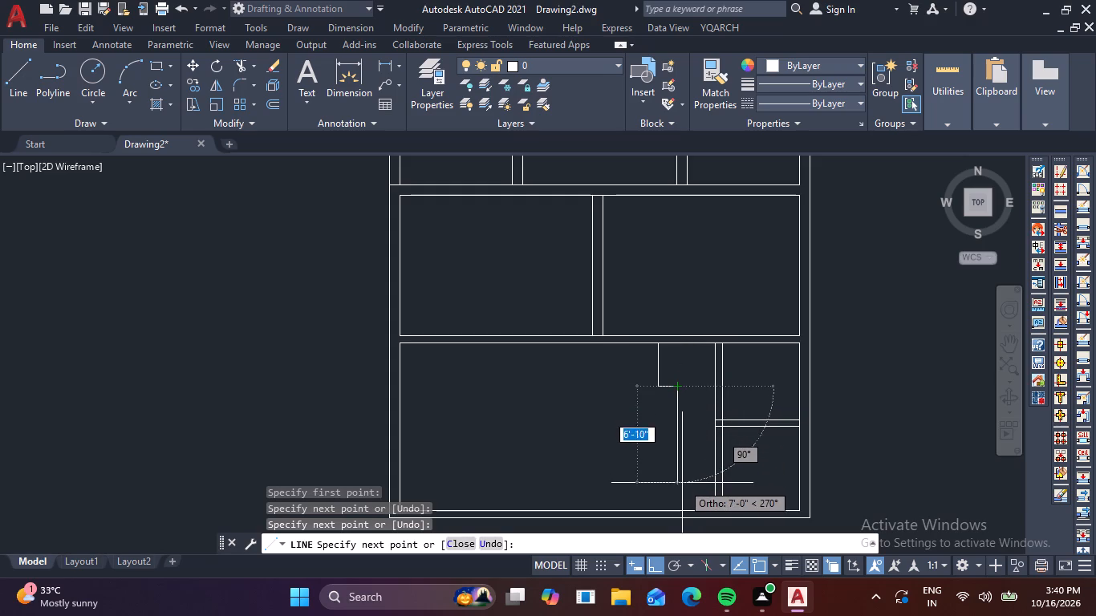
{"action": "left_click", "coordinate": [680, 478]}
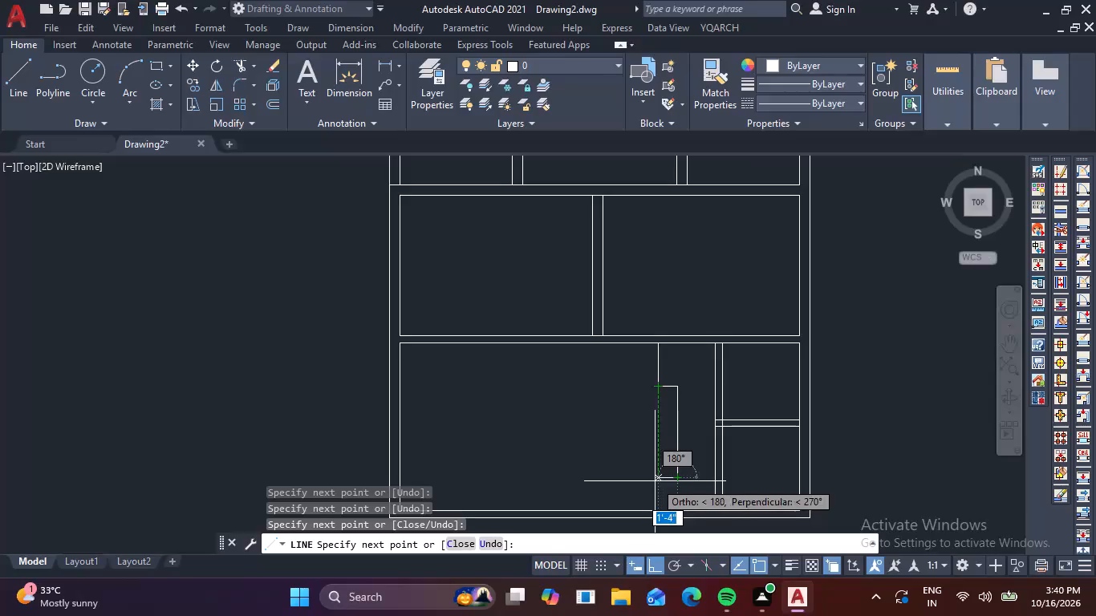
{"action": "left_click", "coordinate": [655, 481]}
{"action": "left_click", "coordinate": [658, 508]}
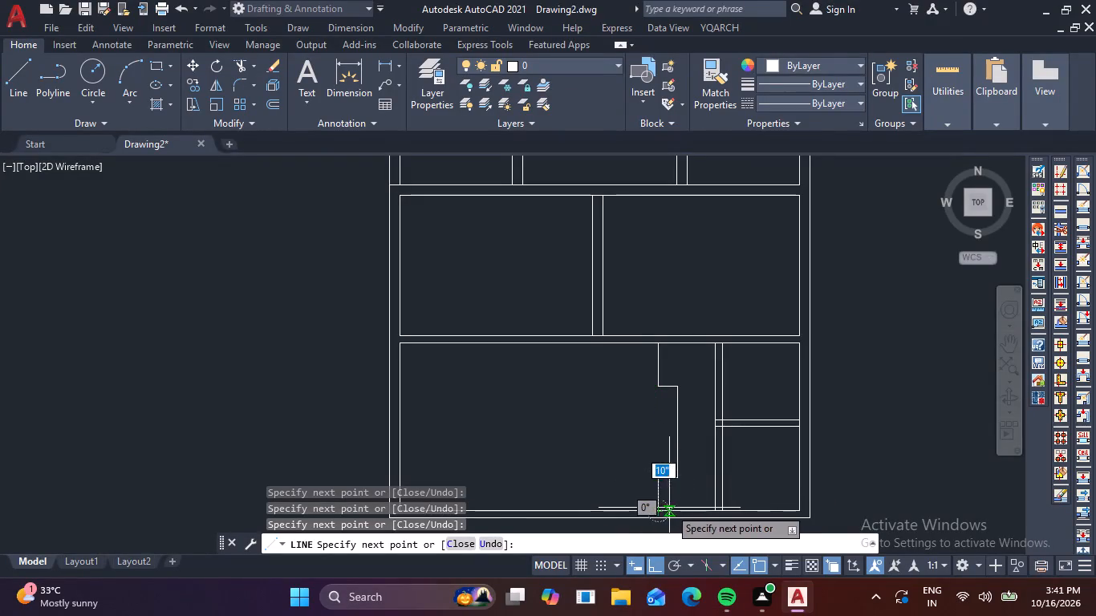
{"action": "key", "text": "Escape"}
Offset the plan's bottom outer wall line 14'9" downward, and offset the resulting line 9" further down to form a new bottom wall.
{"action": "scroll", "coordinate": [695, 481], "scroll_direction": "down", "scroll_amount": 1}
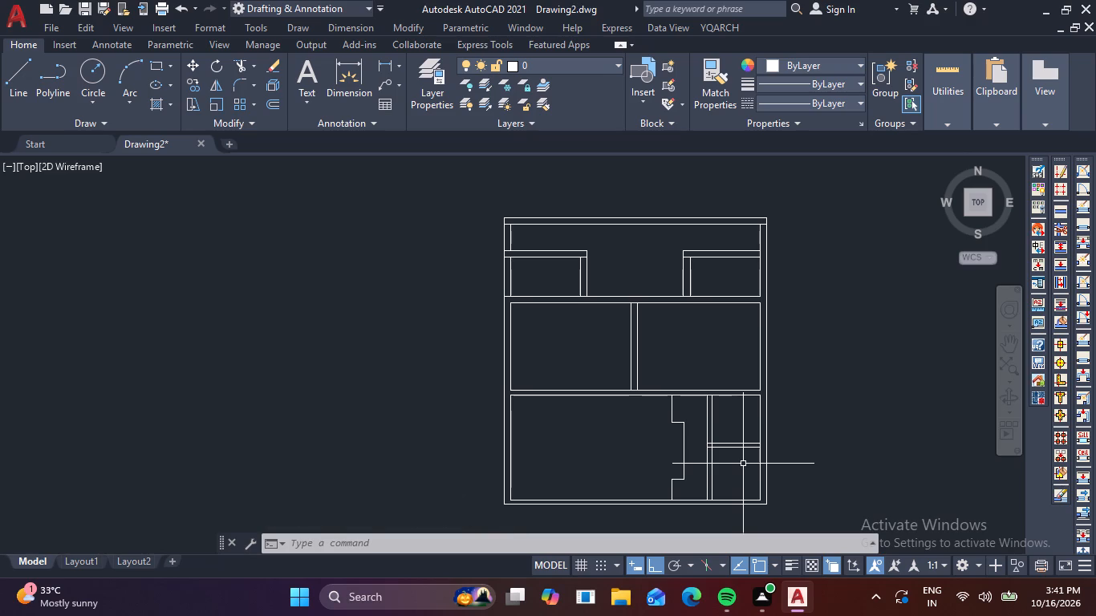
{"action": "middle_click_drag", "start_coordinate": [745, 475], "coordinate": [749, 361]}
{"action": "key", "text": "Escape"}
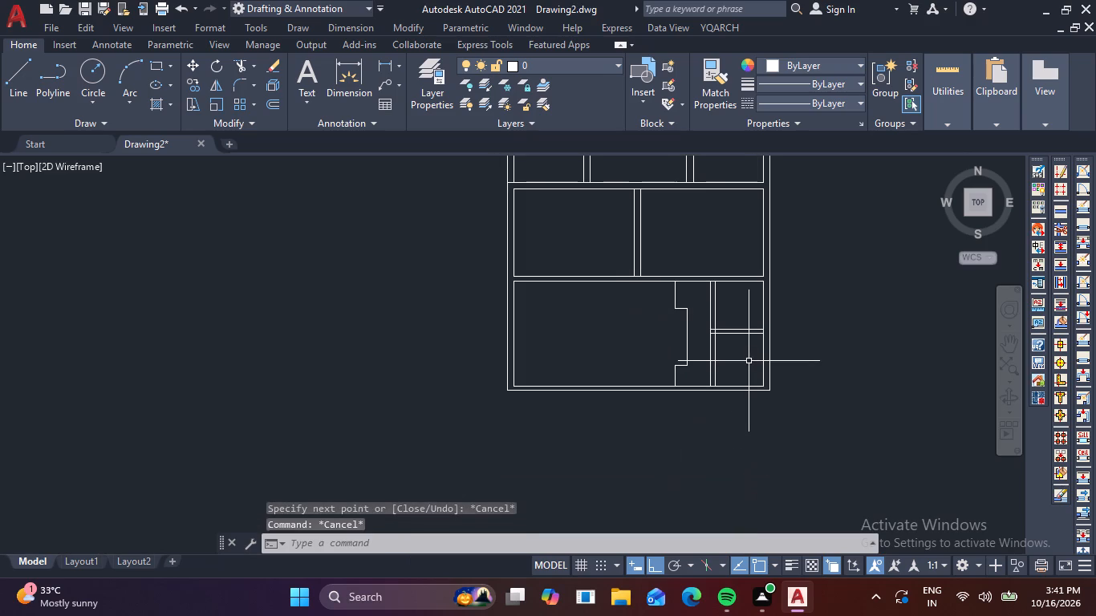
{"action": "key", "text": "o"}
{"action": "key", "text": "Return"}
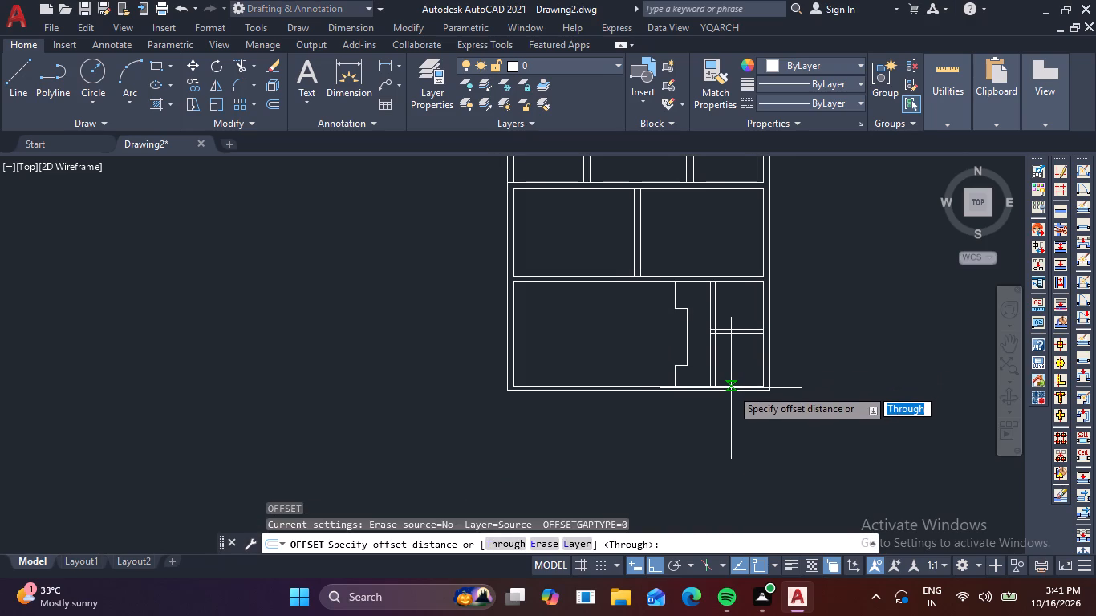
{"action": "key", "text": "1"}
{"action": "key", "text": "4"}
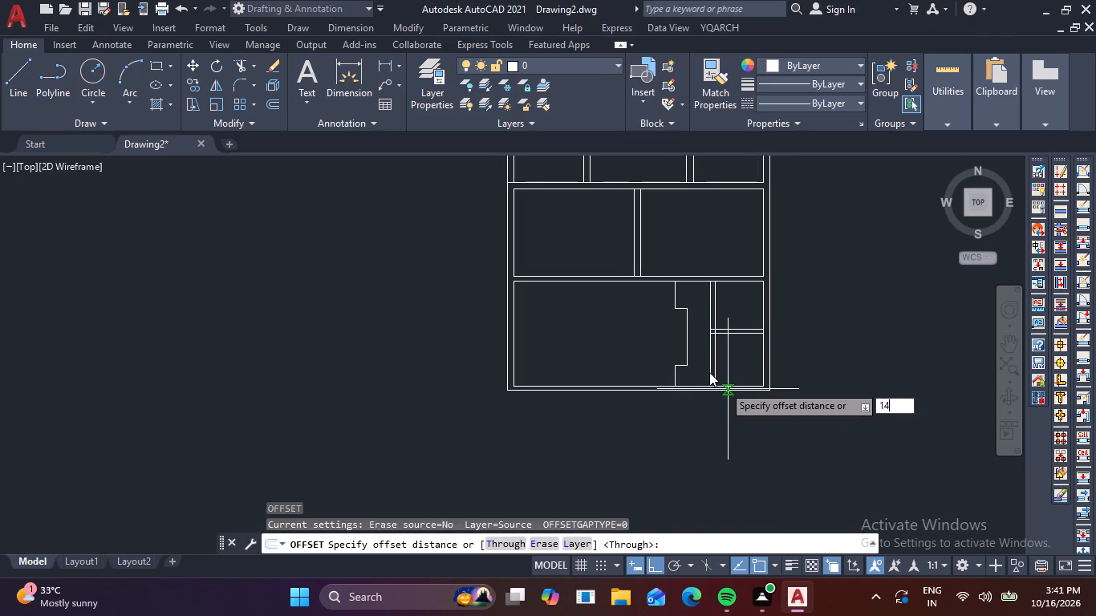
{"action": "key", "text": "apostrophe"}
{"action": "key", "text": "9"}
{"action": "key", "text": "space"}
{"action": "left_click", "coordinate": [721, 390]}
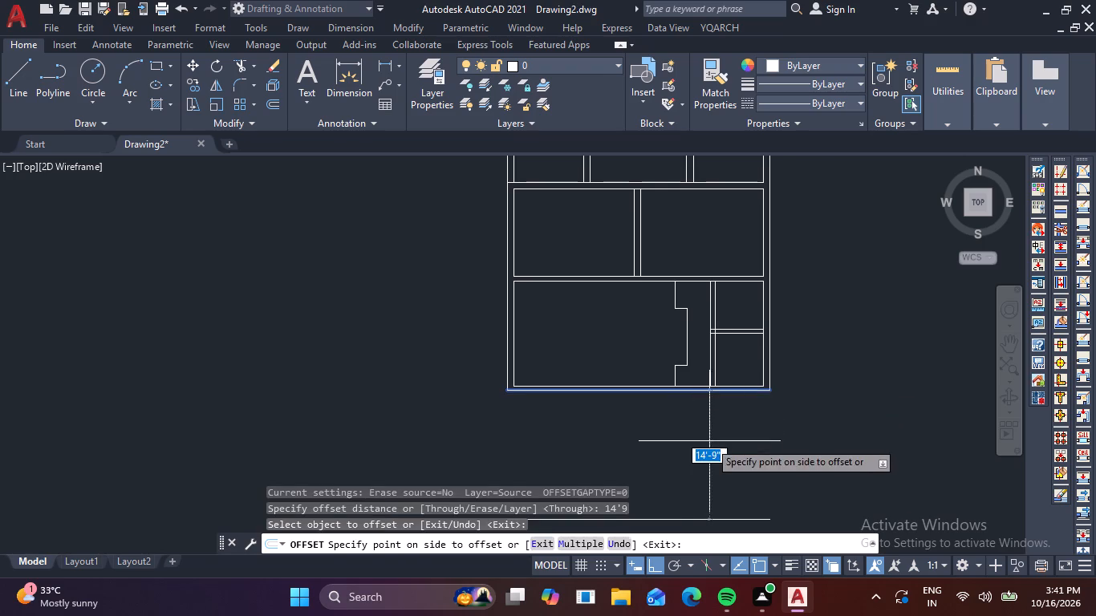
{"action": "left_click", "coordinate": [709, 441]}
{"action": "middle_click_drag", "start_coordinate": [719, 437], "coordinate": [725, 373]}
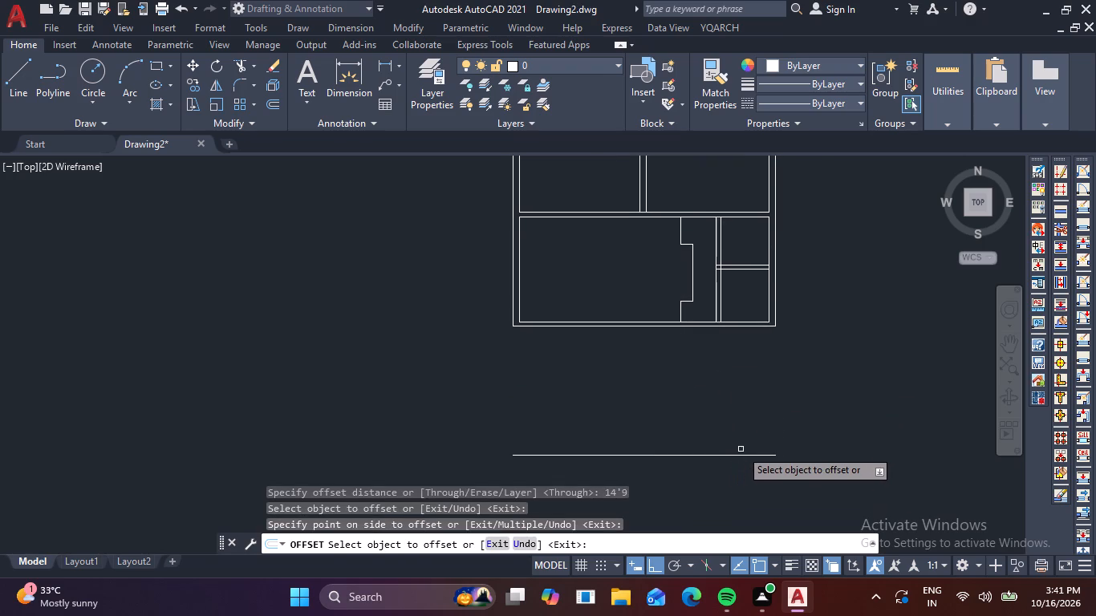
{"action": "left_click", "coordinate": [745, 453]}
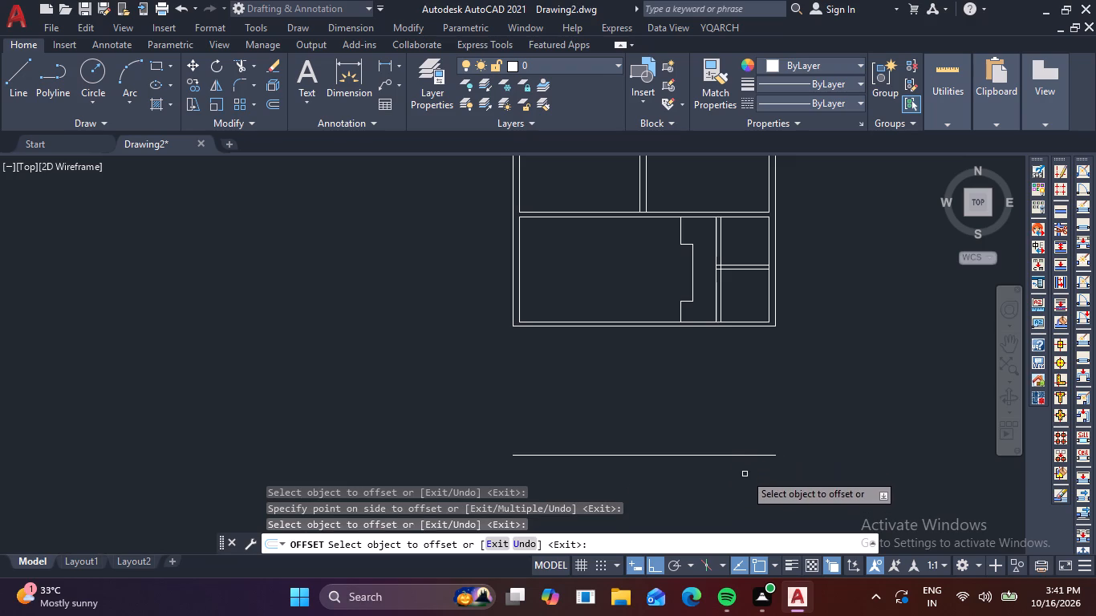
{"action": "left_click", "coordinate": [746, 457]}
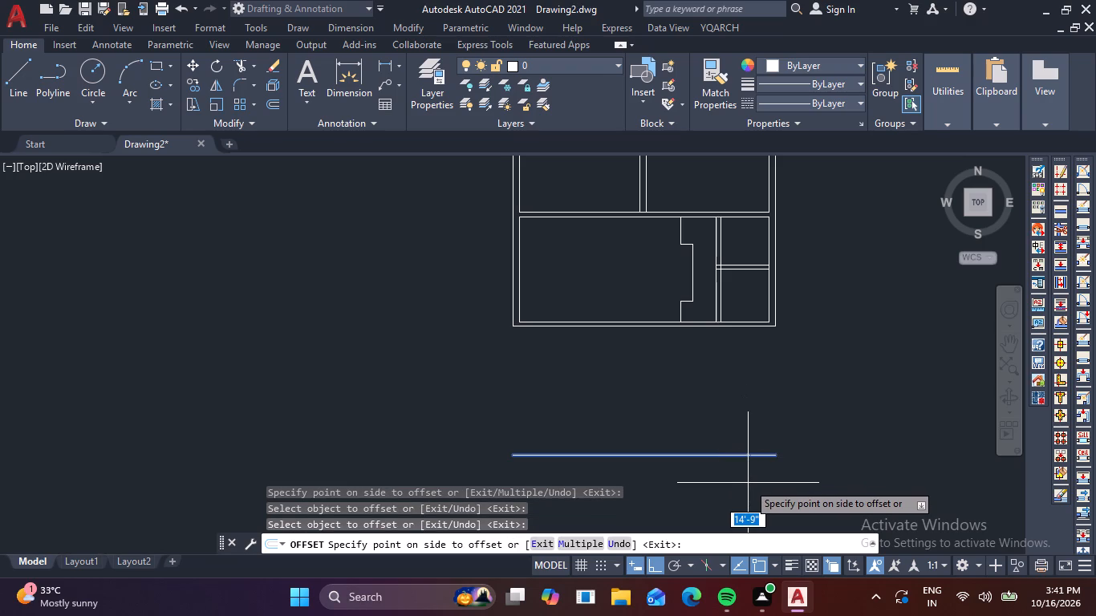
{"action": "key", "text": "9"}
{"action": "key", "text": "space"}
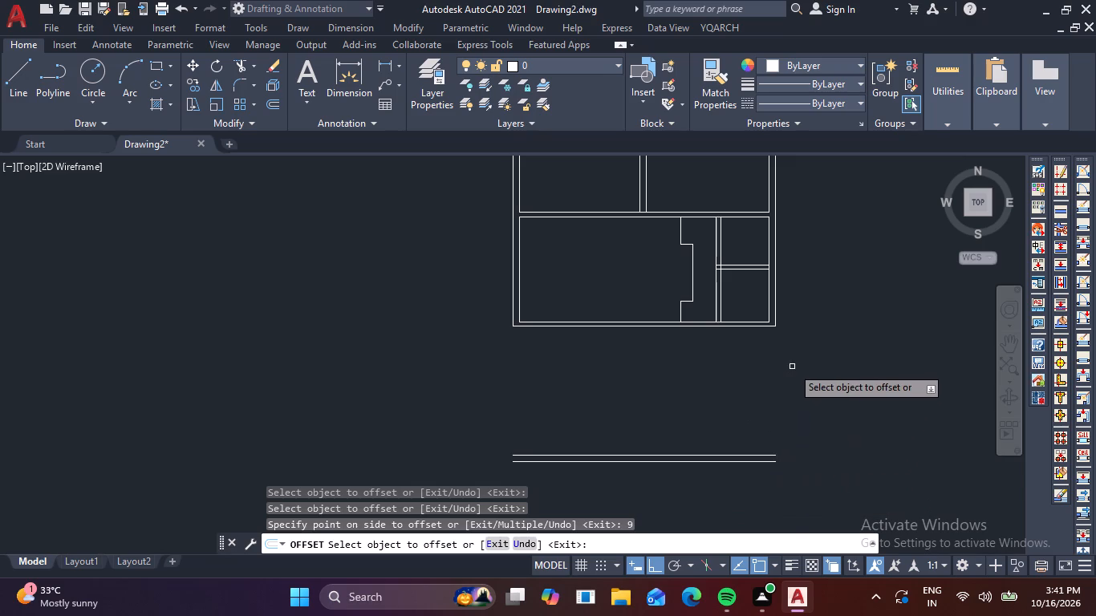
{"action": "key", "text": "Escape"}
Fillet the right wall's outer and inner lines with the matching lines of the new bottom wall to close the right corner.
{"action": "key", "text": "h"}
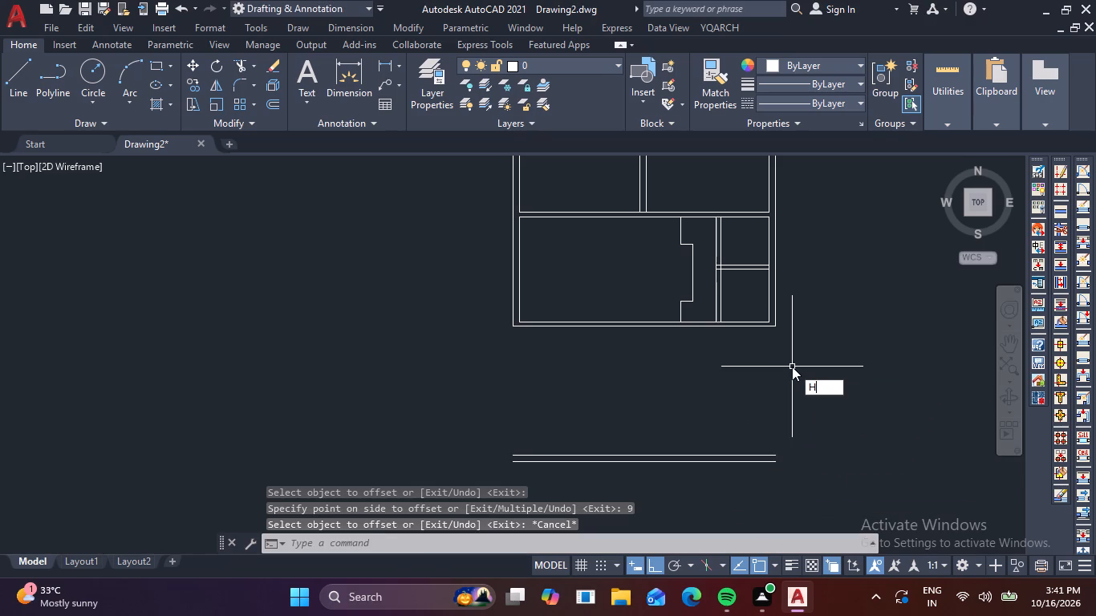
{"action": "key", "text": "Escape"}
{"action": "type", "text": "F"}
{"action": "key", "text": "space"}
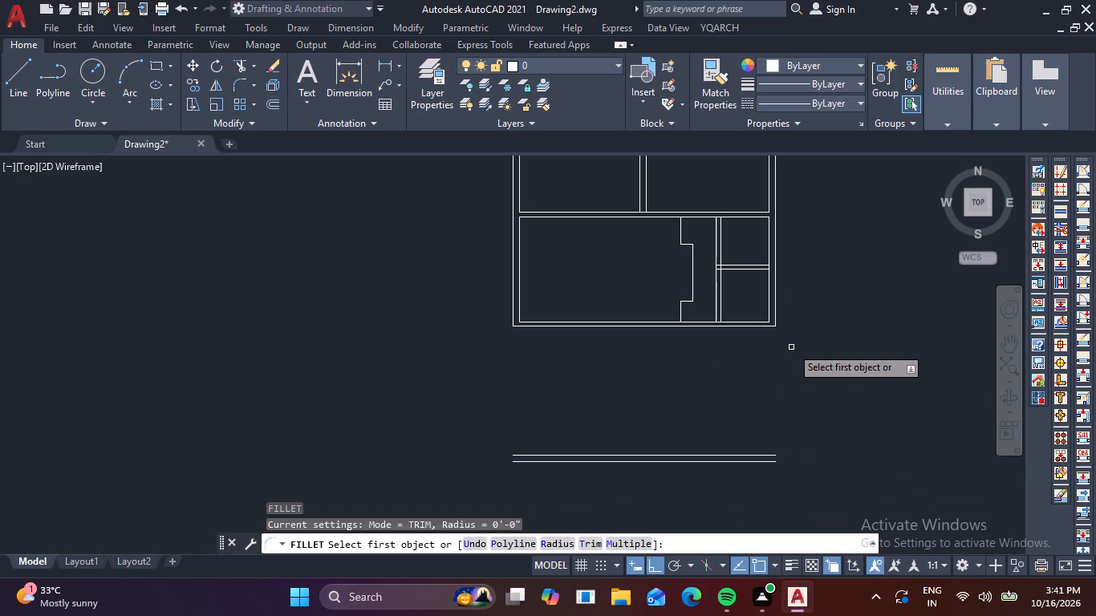
{"action": "left_click", "coordinate": [776, 318]}
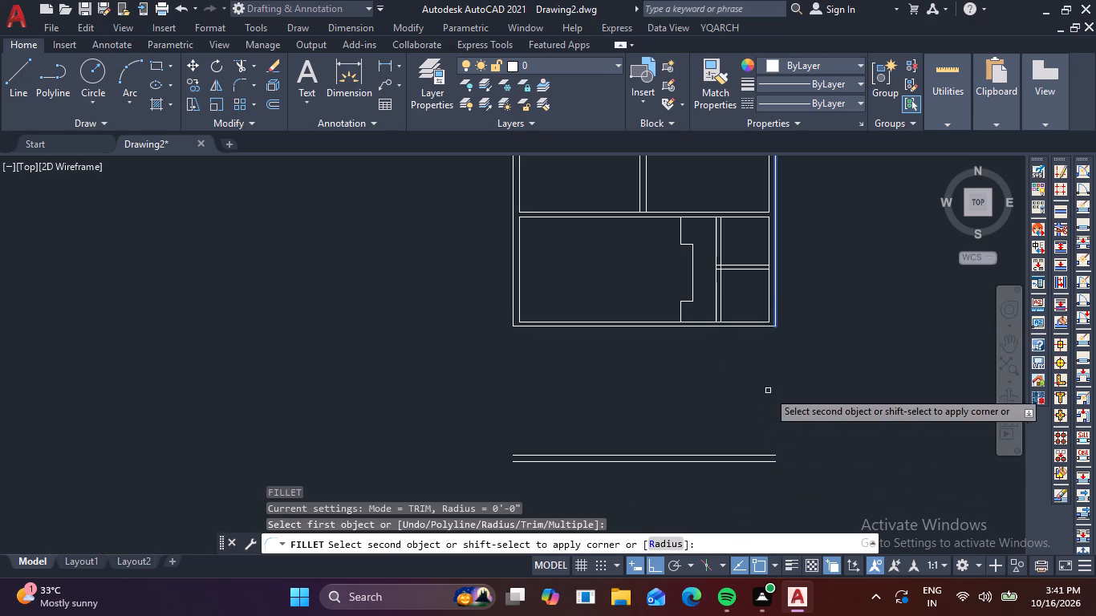
{"action": "left_click", "coordinate": [771, 462]}
{"action": "key", "text": "space"}
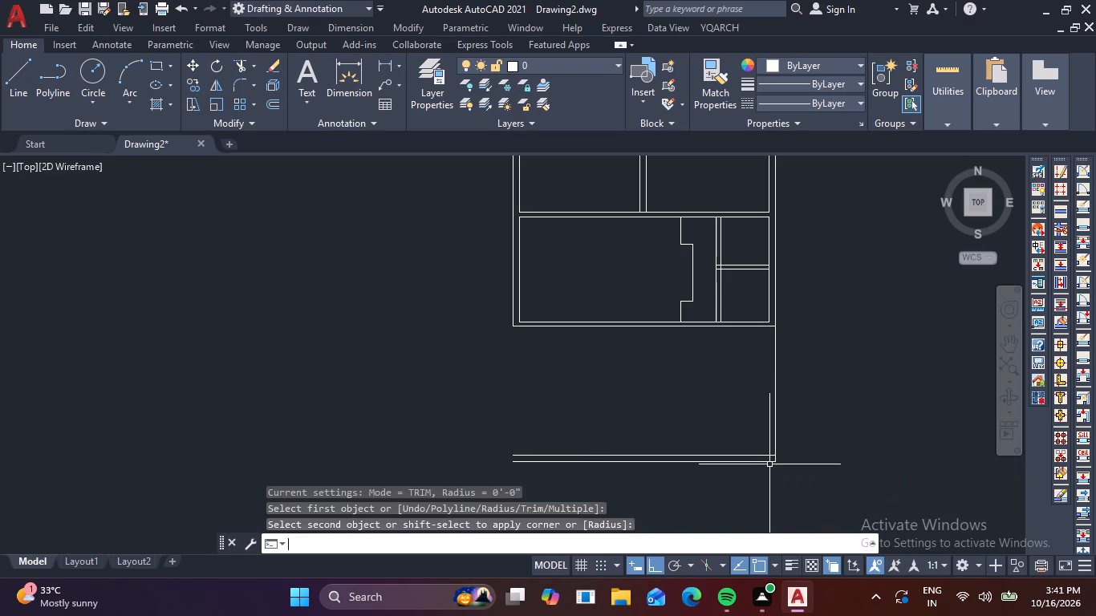
{"action": "left_click", "coordinate": [769, 315]}
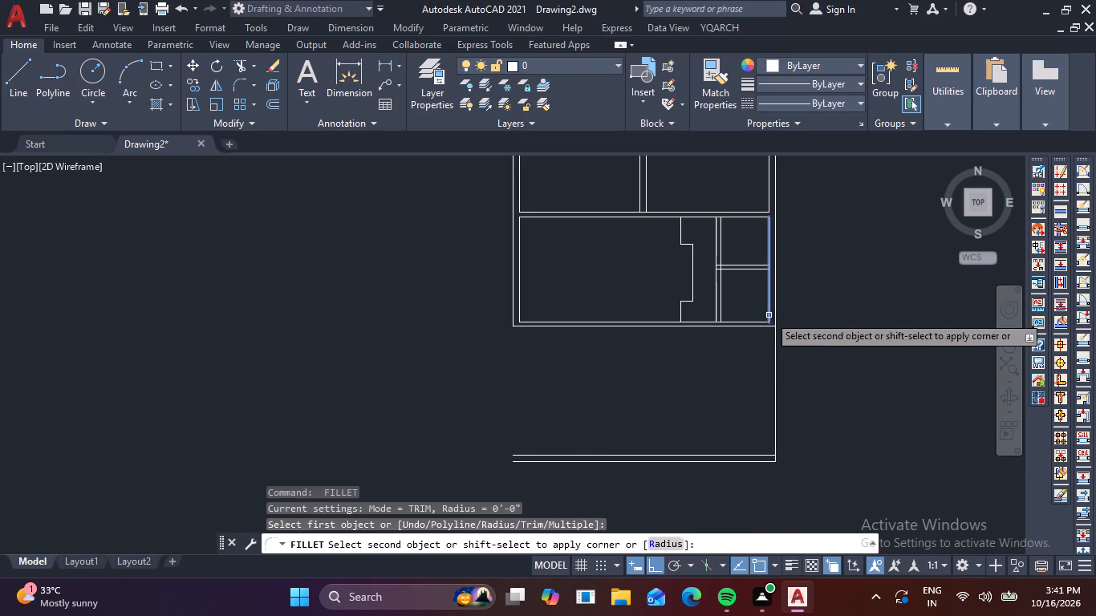
{"action": "left_click", "coordinate": [750, 456]}
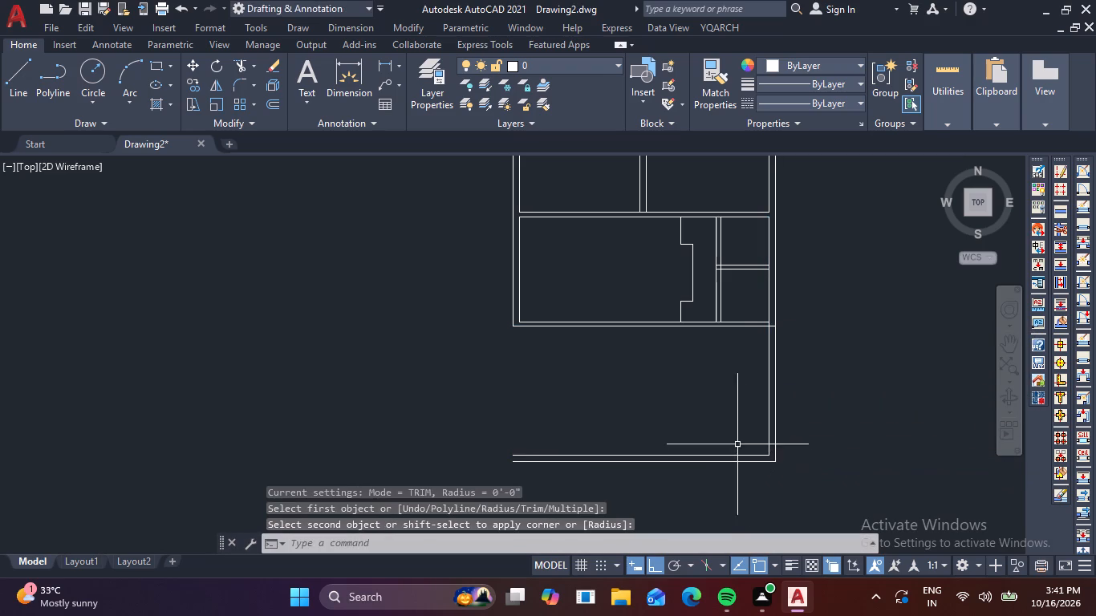
Fillet the left wall's outer and inner lines with the matching lines of the new bottom wall to close the left corner.
{"action": "key", "text": "space"}
{"action": "left_click", "coordinate": [511, 309]}
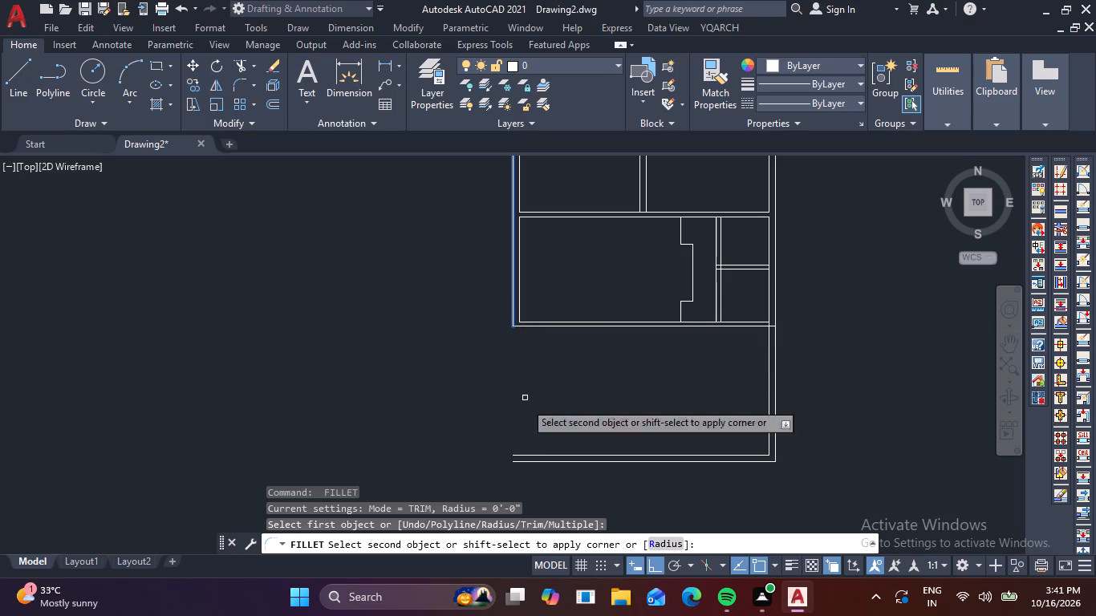
{"action": "left_click", "coordinate": [534, 464]}
{"action": "key", "text": "space"}
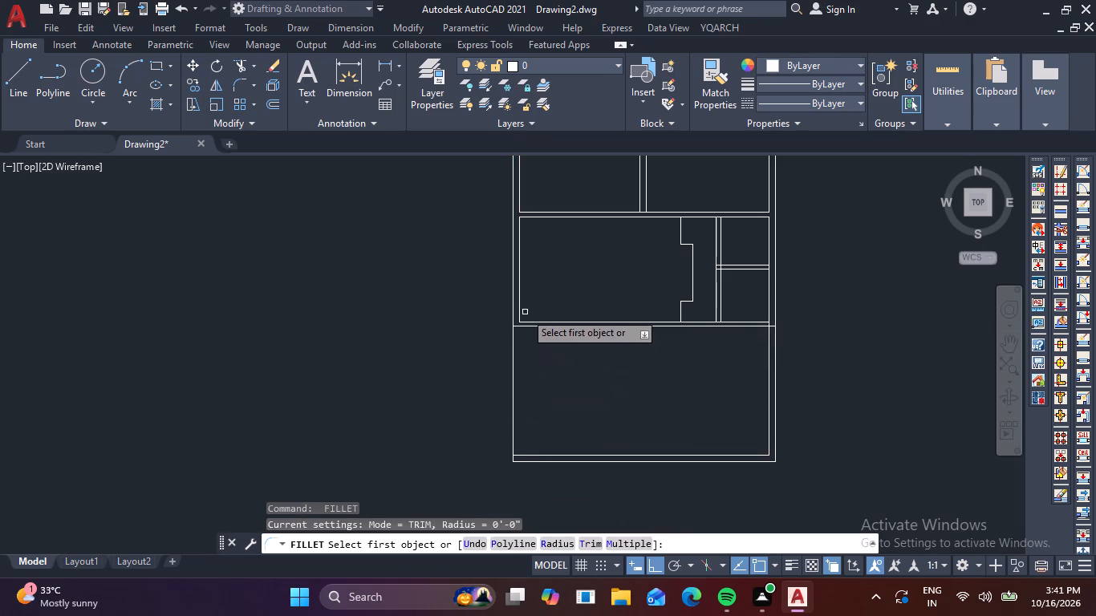
{"action": "left_click", "coordinate": [521, 306]}
{"action": "left_click", "coordinate": [557, 456]}
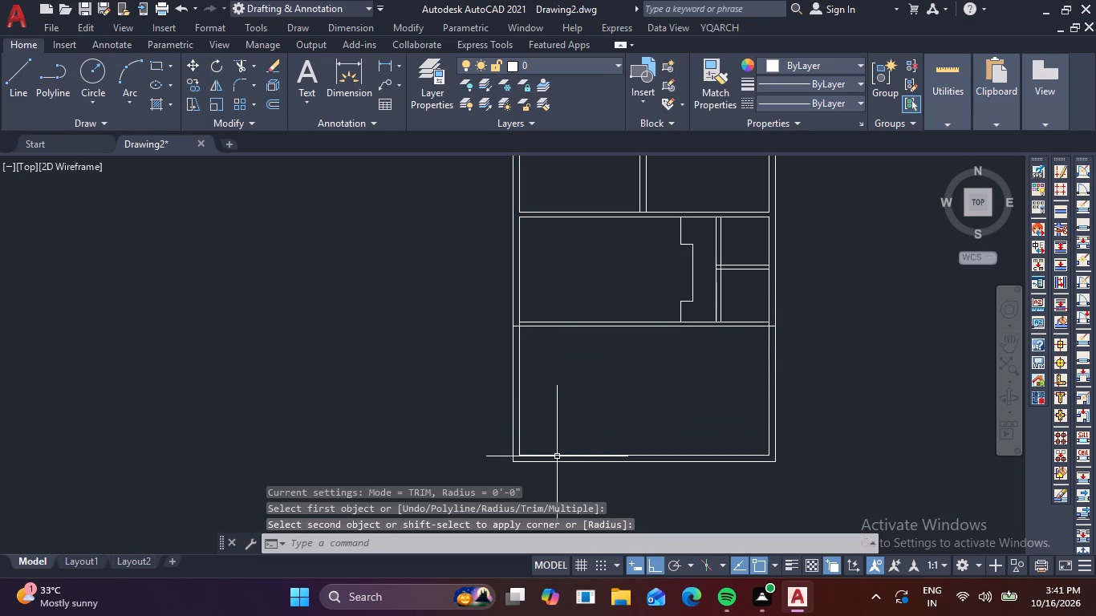
{"action": "key", "text": "Escape"}
{"action": "key", "text": "Escape"}
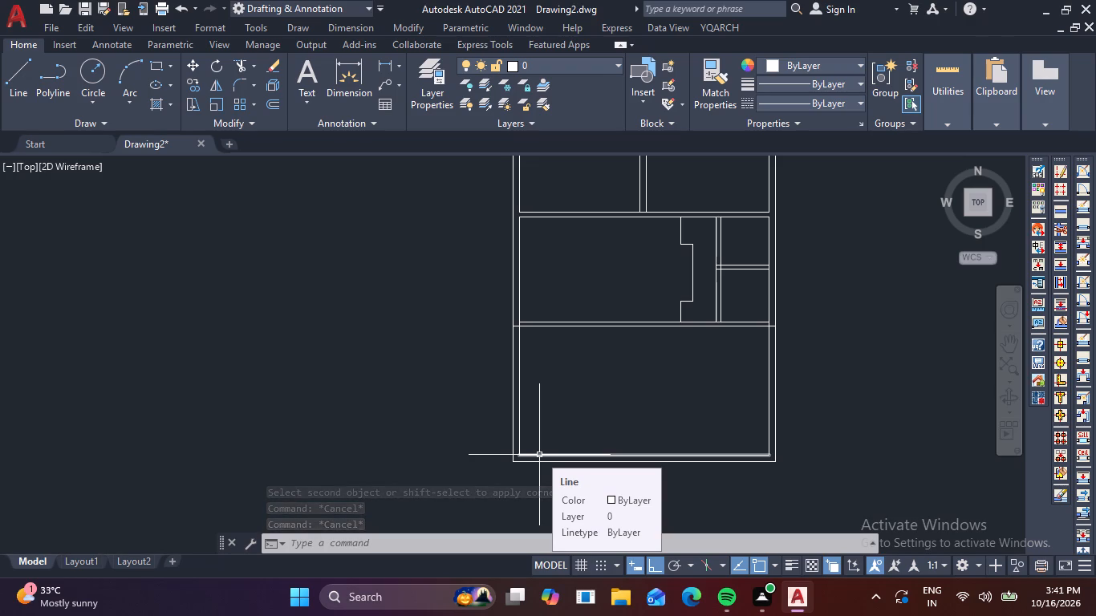
Trim the overlapping line segments where the wall above the new bottom space meets the right outer wall.
{"action": "key", "text": "Escape"}
{"action": "type", "text": "TR"}
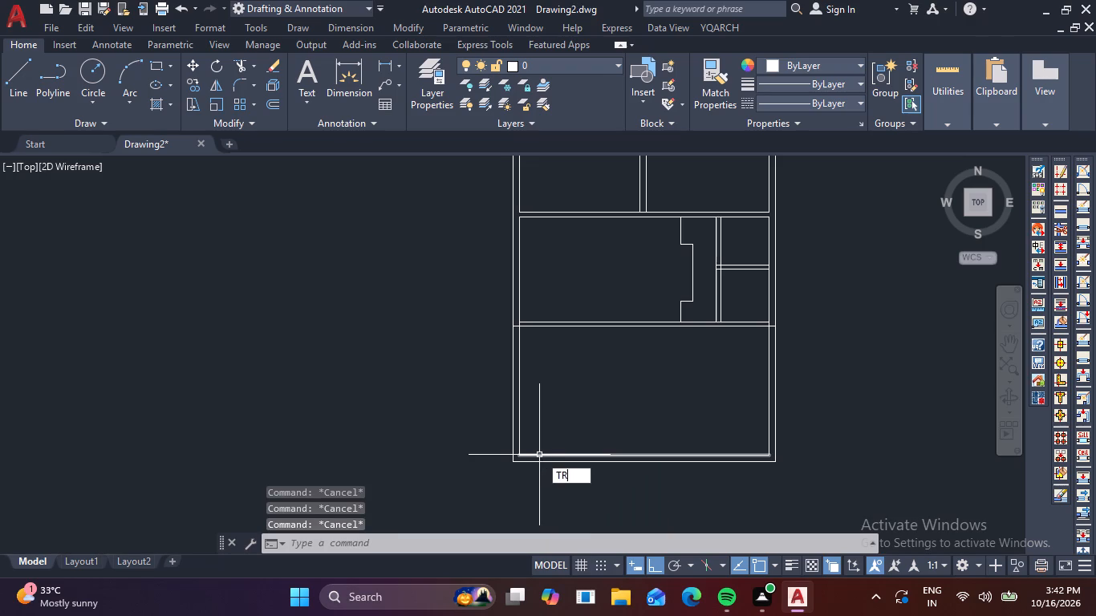
{"action": "key", "text": "space"}
{"action": "scroll", "coordinate": [753, 345], "scroll_direction": "up", "scroll_amount": 5}
{"action": "middle_click_drag", "start_coordinate": [781, 312], "coordinate": [716, 444]}
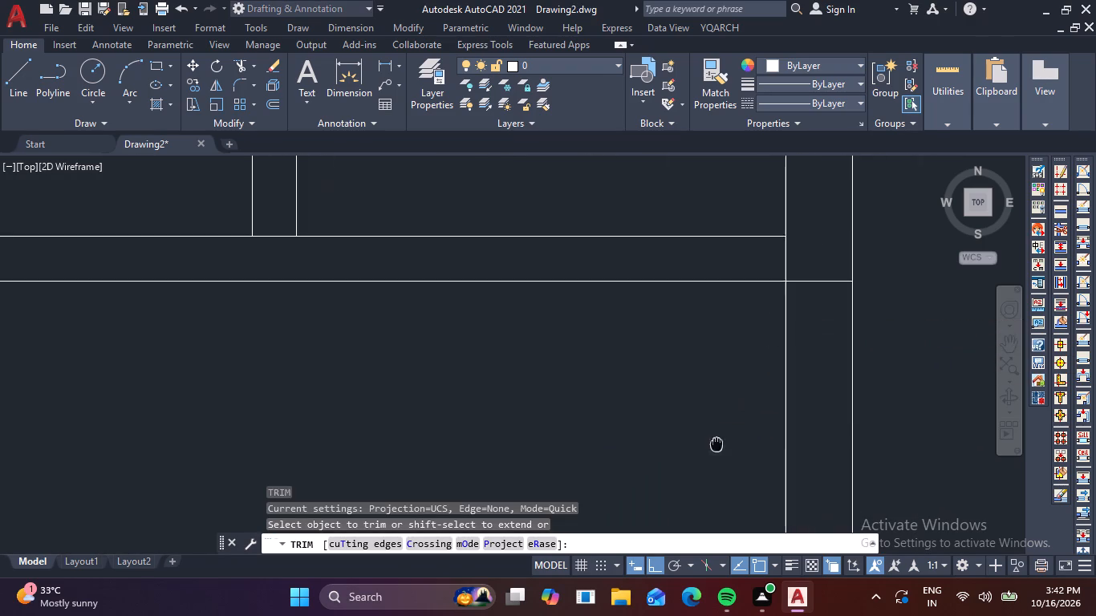
{"action": "middle_click_drag", "start_coordinate": [716, 444], "coordinate": [716, 447]}
{"action": "left_click", "coordinate": [769, 269]}
{"action": "left_click", "coordinate": [808, 297]}
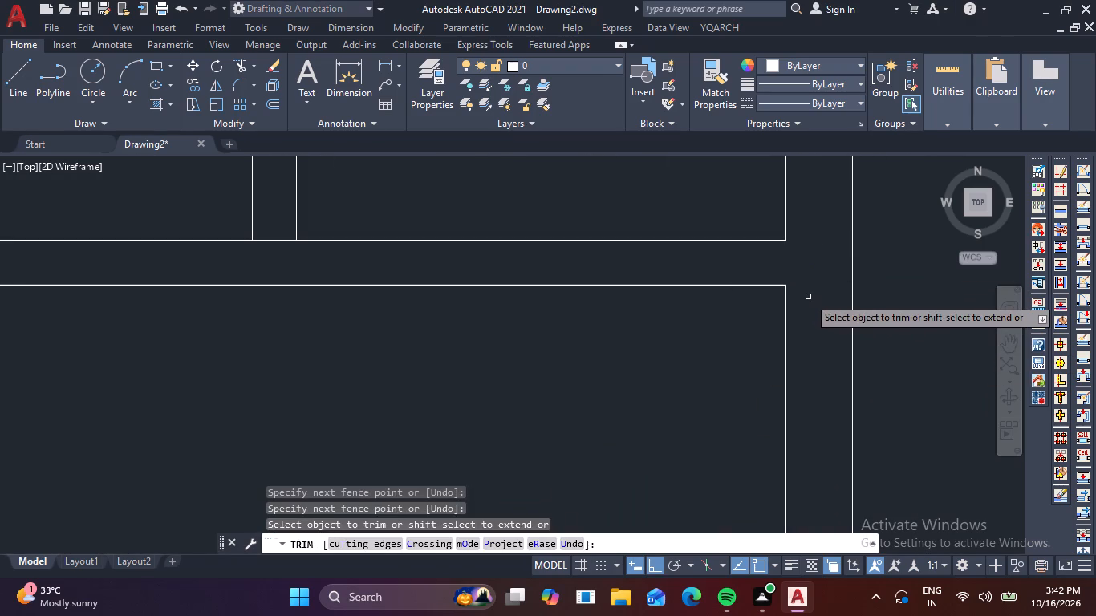
{"action": "key", "text": "Escape"}
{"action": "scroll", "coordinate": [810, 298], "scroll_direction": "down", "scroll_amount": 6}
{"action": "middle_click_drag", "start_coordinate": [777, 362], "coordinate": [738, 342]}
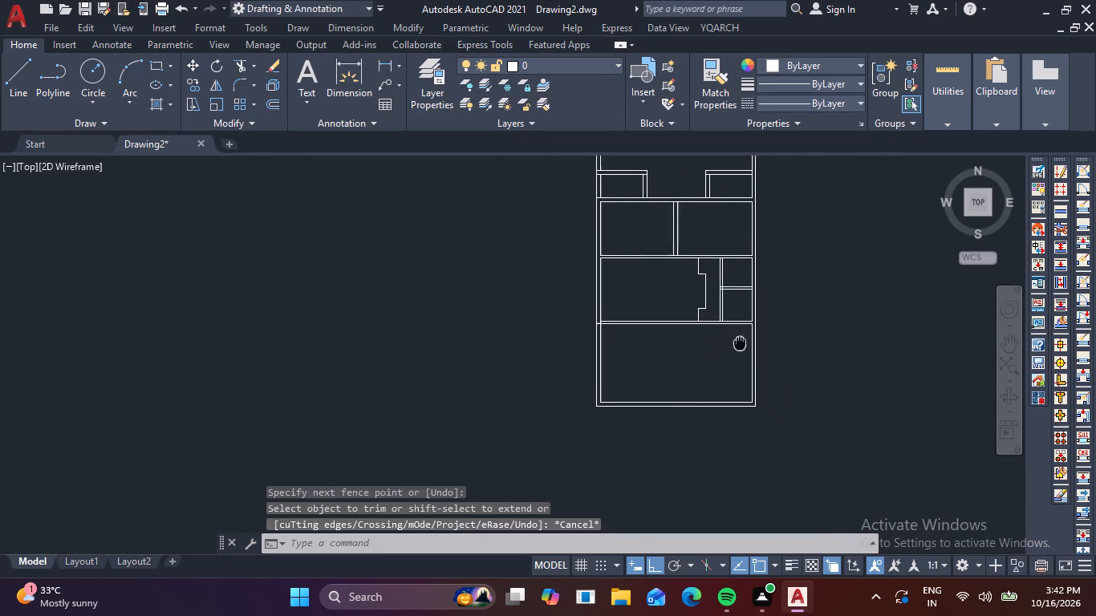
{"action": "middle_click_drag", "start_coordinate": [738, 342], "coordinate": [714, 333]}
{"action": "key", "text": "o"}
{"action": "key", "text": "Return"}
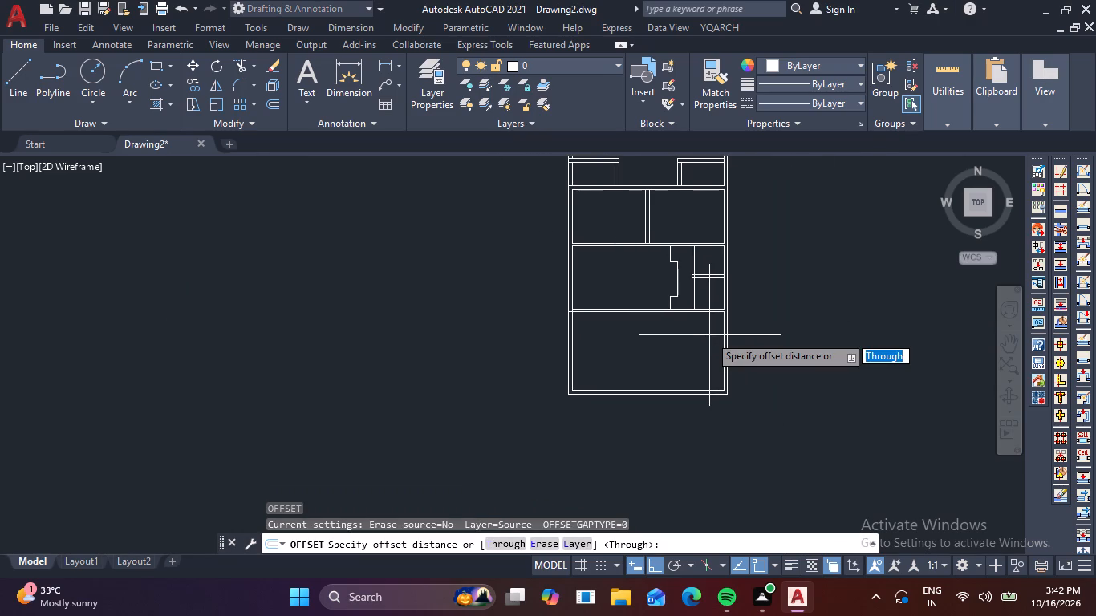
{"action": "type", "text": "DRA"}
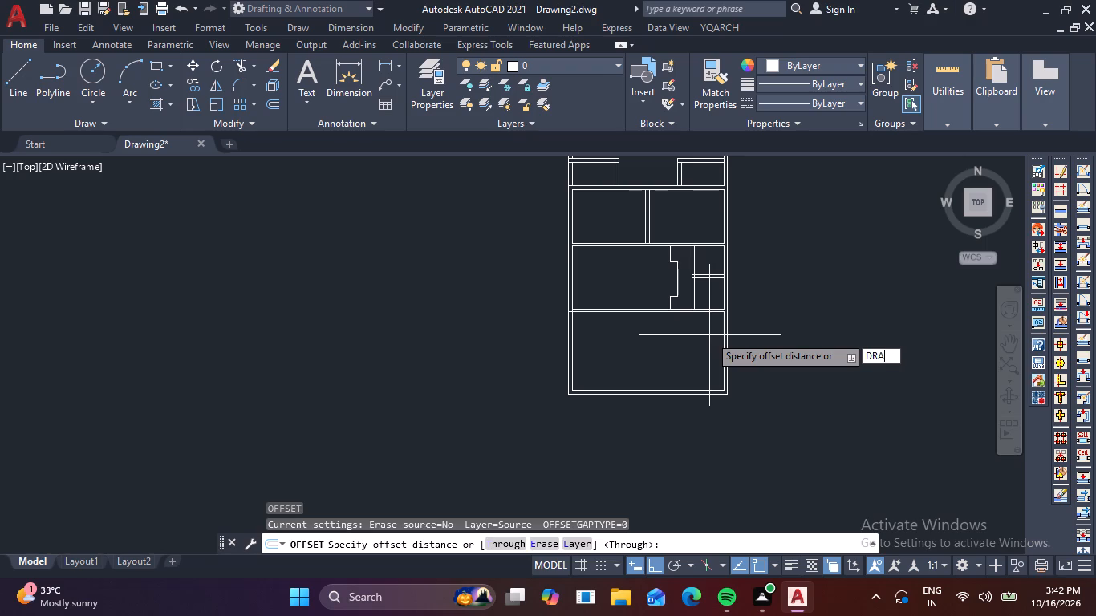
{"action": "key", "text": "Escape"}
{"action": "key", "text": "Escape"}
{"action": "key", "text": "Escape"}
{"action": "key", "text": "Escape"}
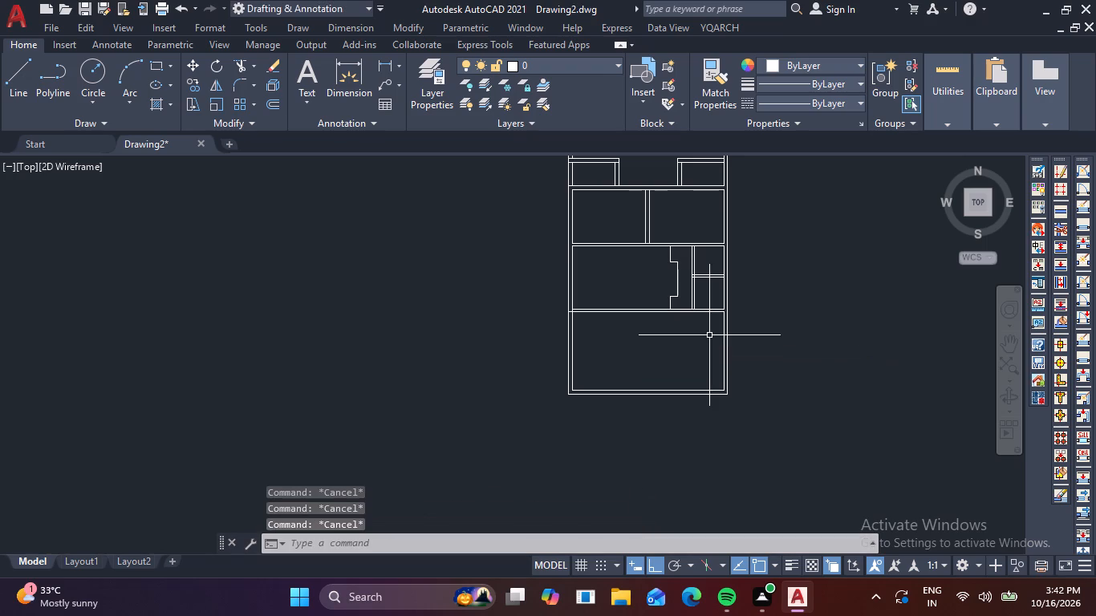
Offset the bottom space's right inner wall line 14'9" to the left, and offset the resulting line 9" further left to form a partition.
{"action": "key", "text": "o"}
{"action": "key", "text": "Return"}
{"action": "type", "text": "14'"}
{"action": "type", "text": "9"}
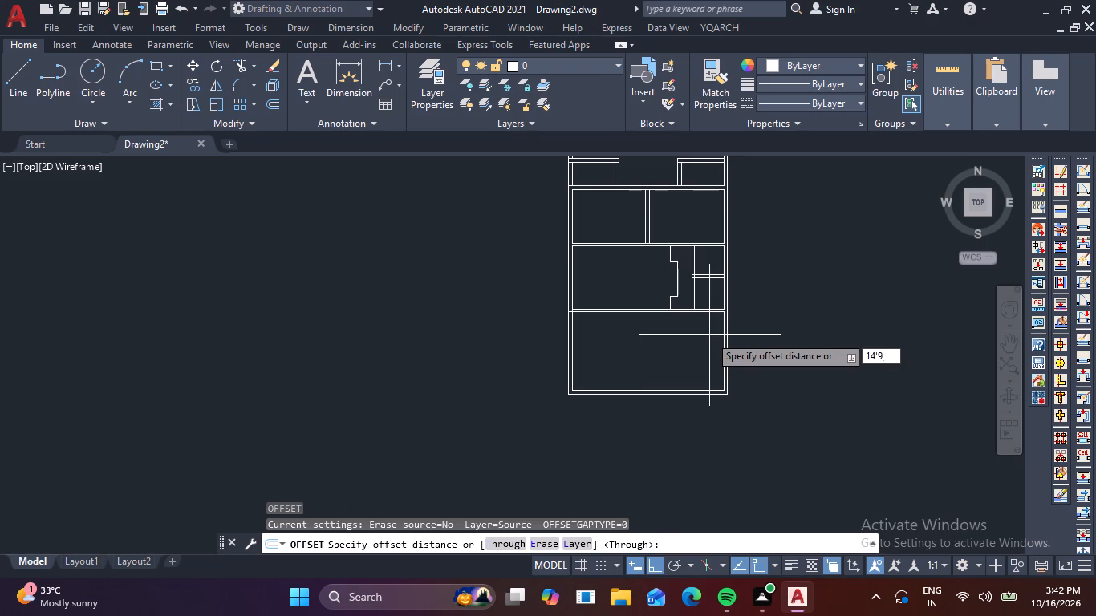
{"action": "key", "text": "space"}
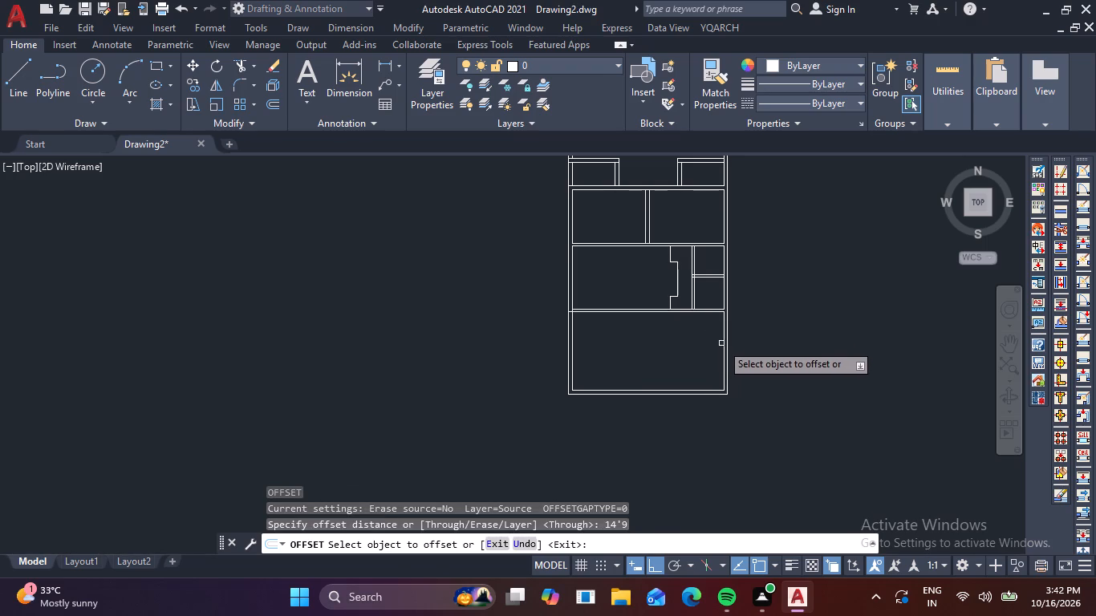
{"action": "left_click", "coordinate": [725, 347]}
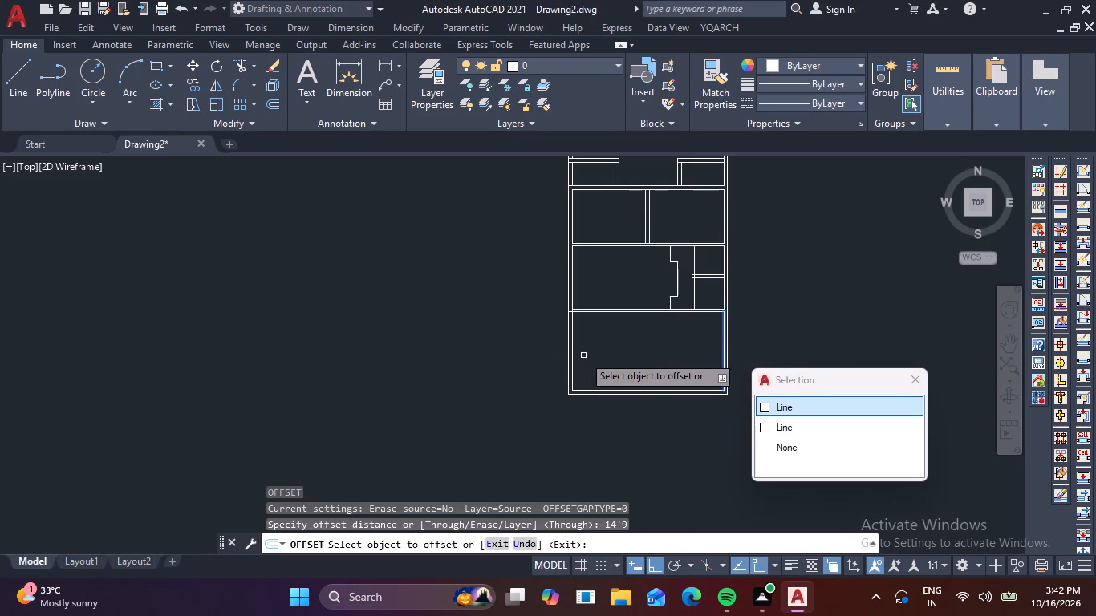
{"action": "left_click", "coordinate": [772, 411]}
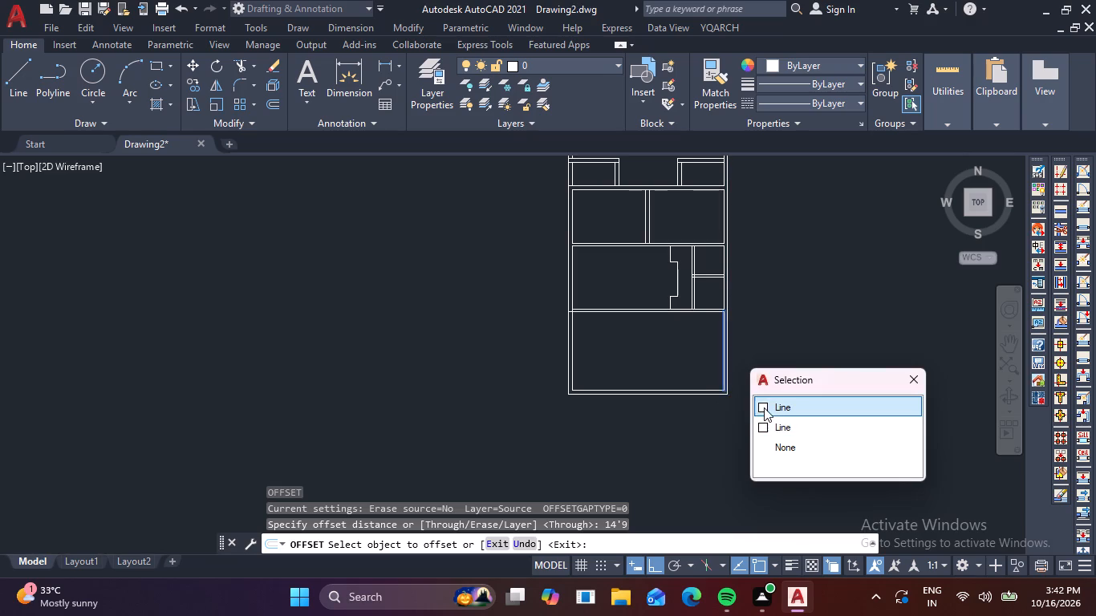
{"action": "left_click", "coordinate": [764, 407]}
{"action": "left_click", "coordinate": [588, 359]}
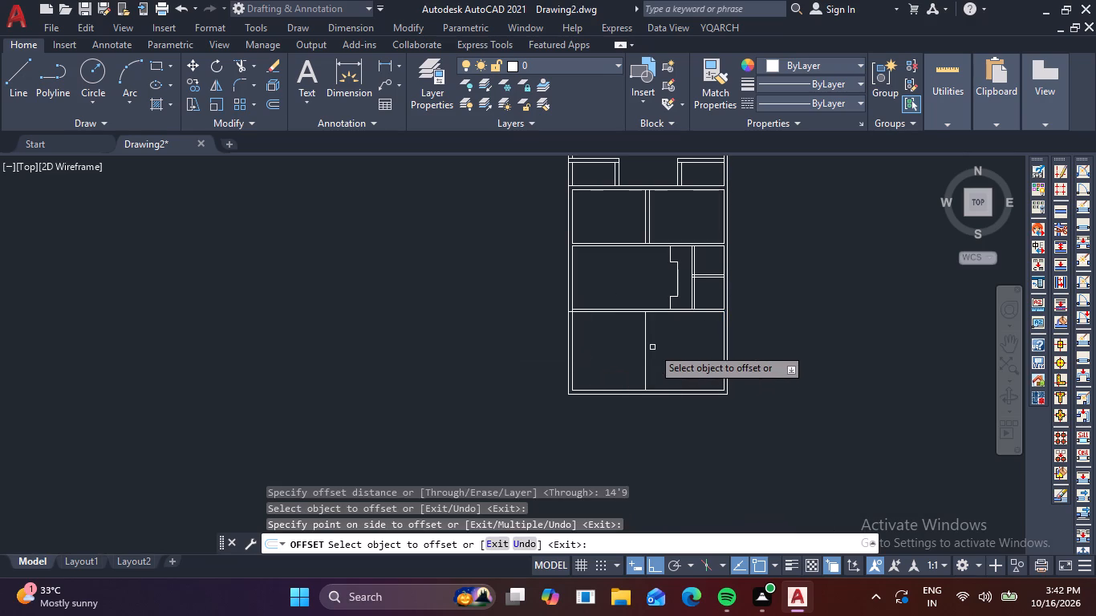
{"action": "left_click", "coordinate": [644, 348]}
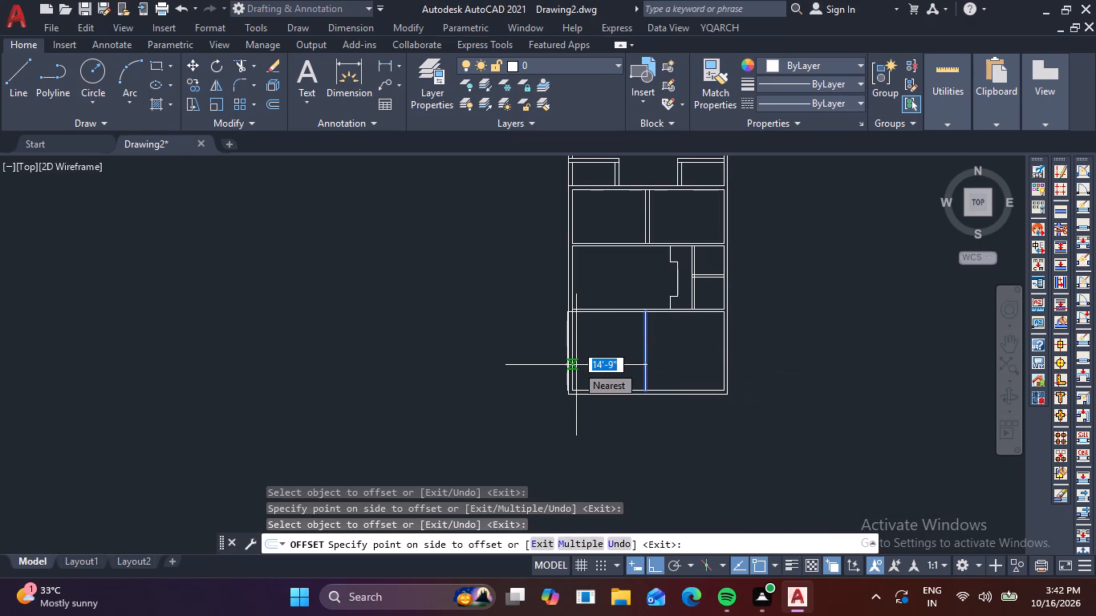
{"action": "key", "text": "9"}
{"action": "key", "text": "space"}
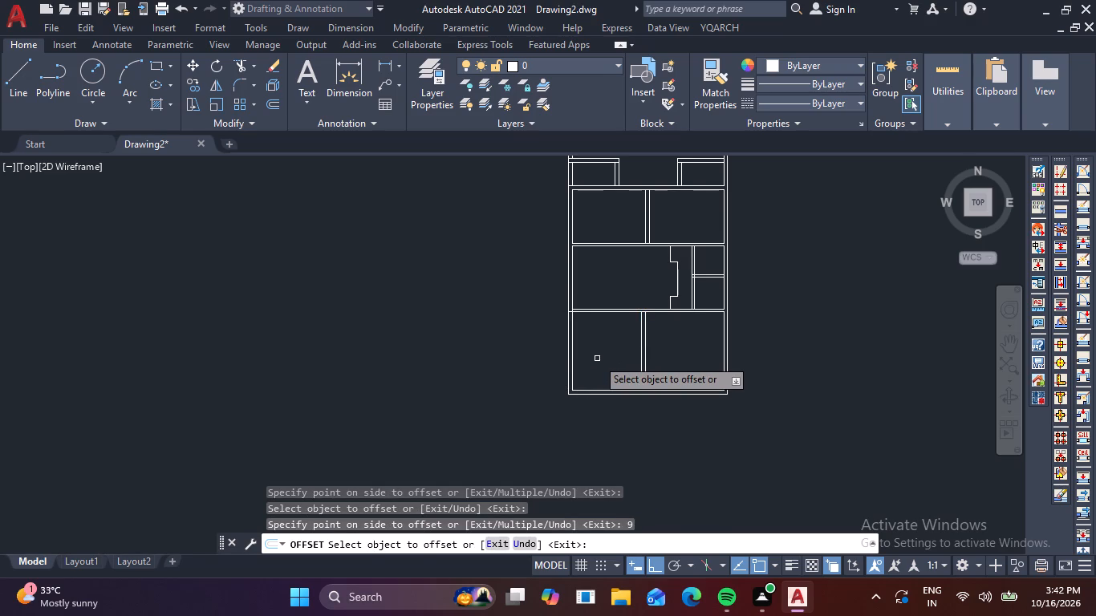
{"action": "key", "text": "Escape"}
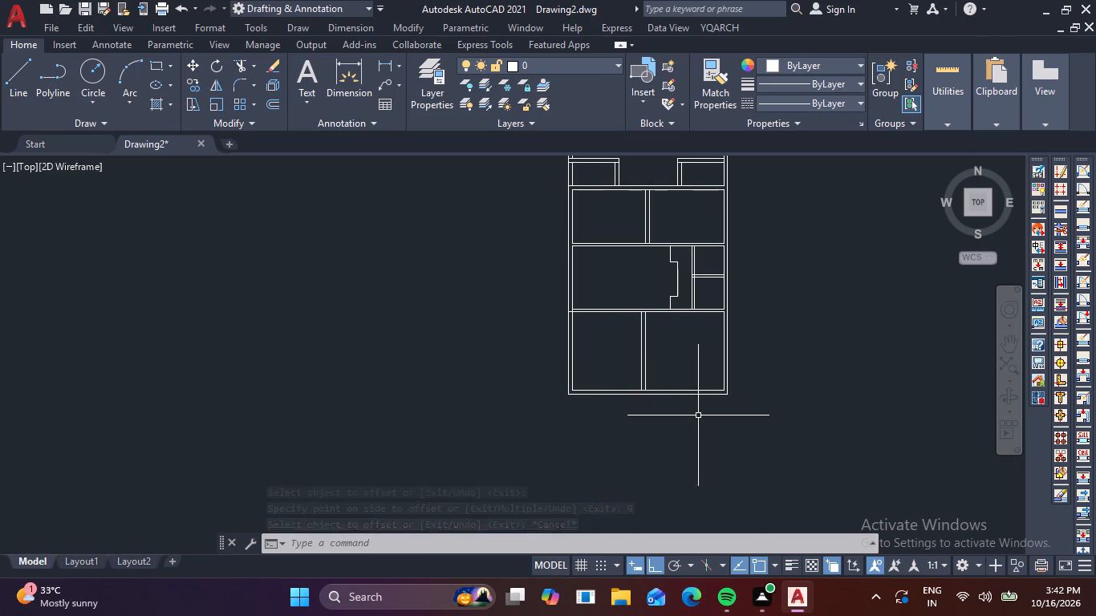
Offset the plan's bottom outer wall line 3' downward, and offset the resulting line 9" further down to form another bottom wall.
{"action": "scroll", "coordinate": [708, 416], "scroll_direction": "up", "scroll_amount": 2}
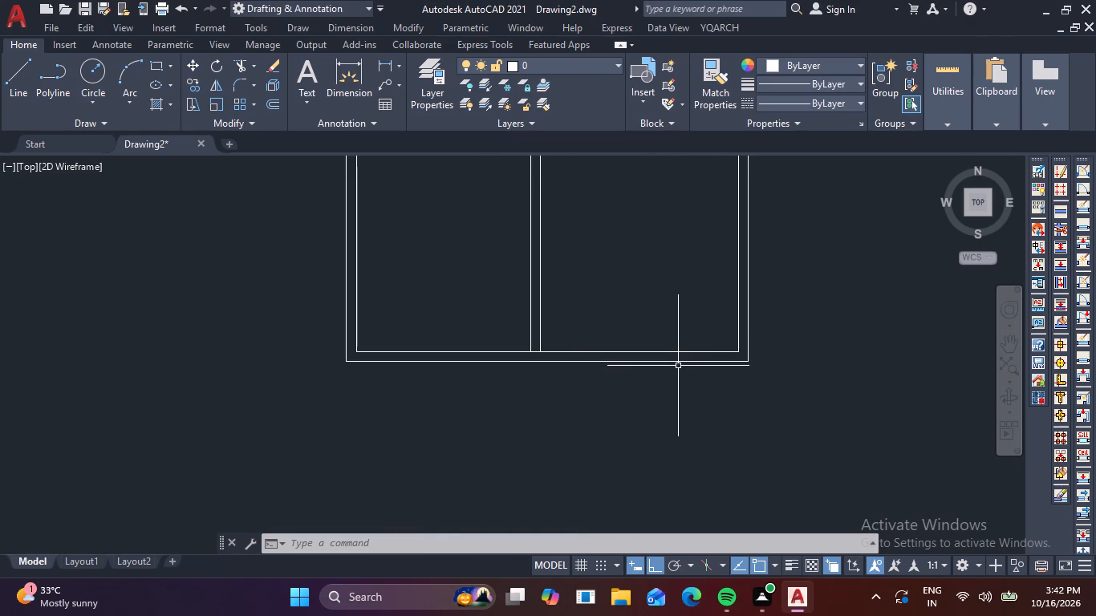
{"action": "key", "text": "o"}
{"action": "key", "text": "Return"}
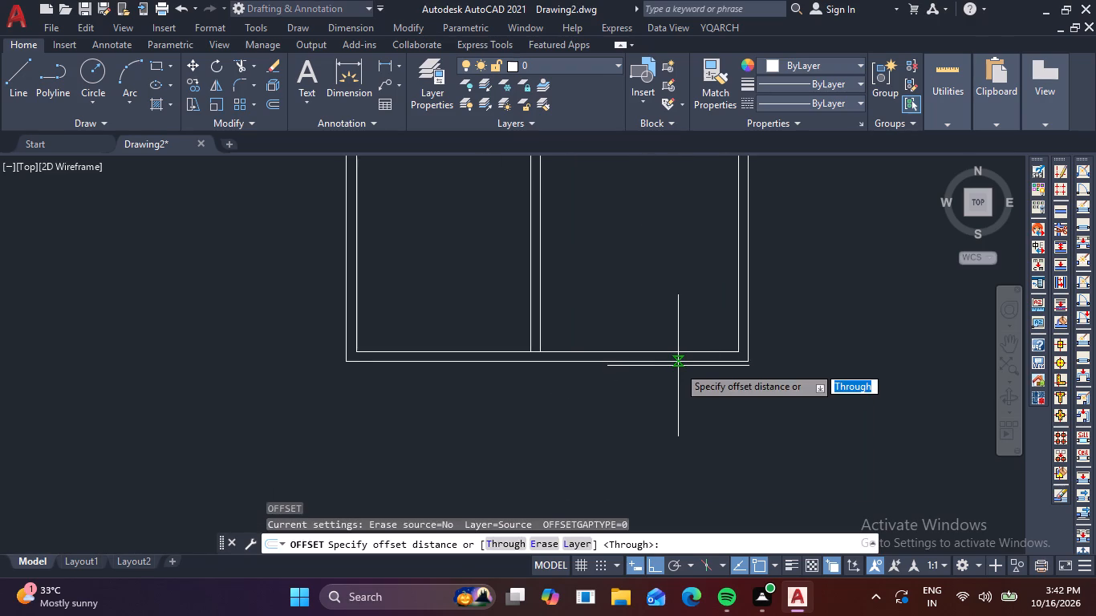
{"action": "type", "text": "3'"}
{"action": "key", "text": "Return"}
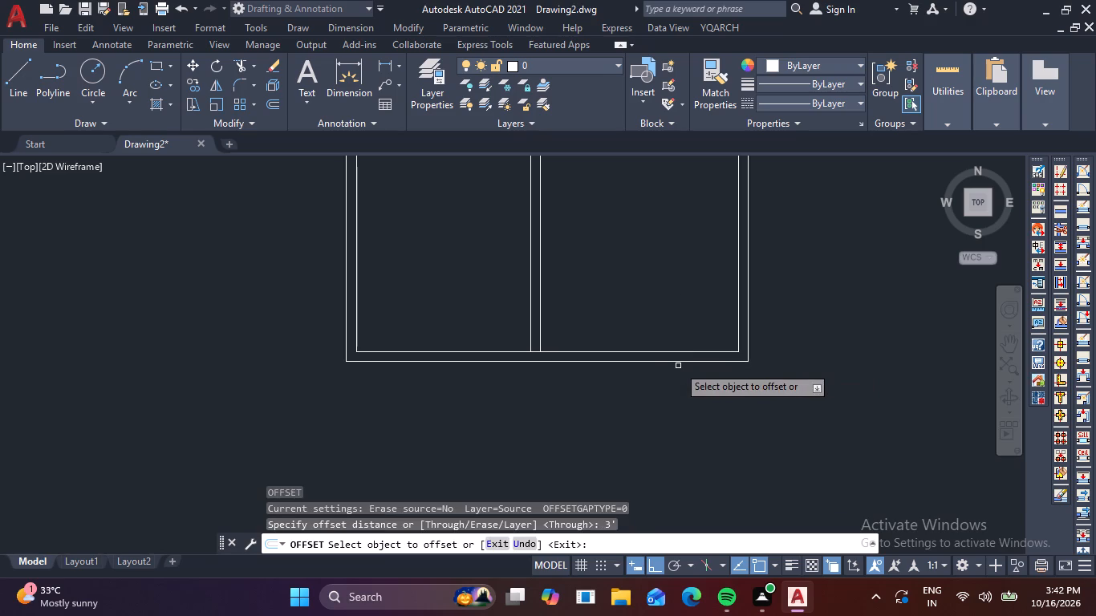
{"action": "left_click", "coordinate": [683, 363]}
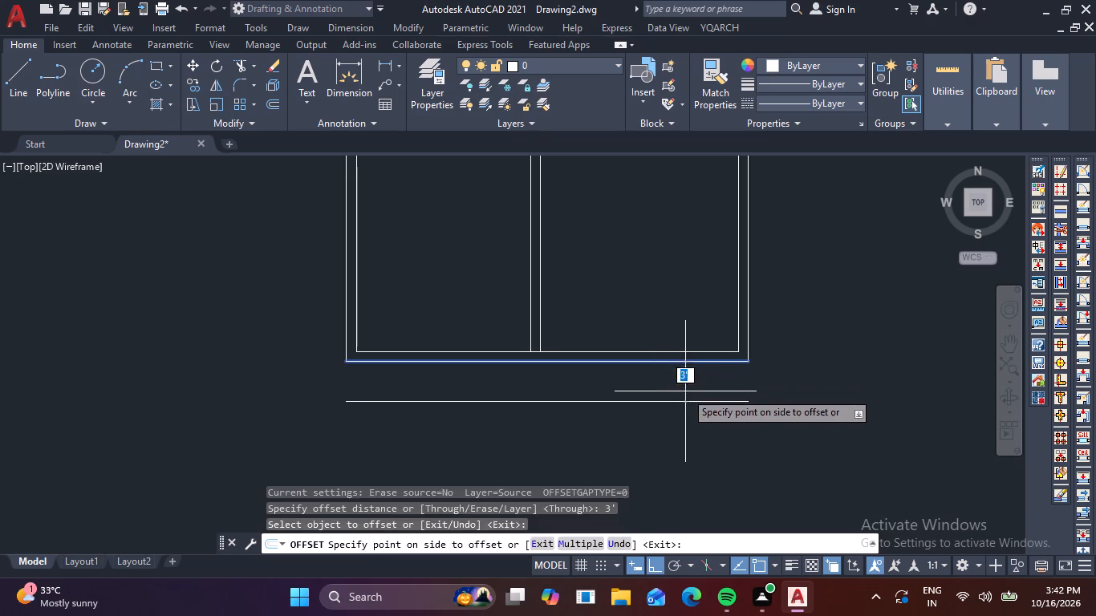
{"action": "left_click", "coordinate": [685, 391]}
{"action": "left_click", "coordinate": [694, 402]}
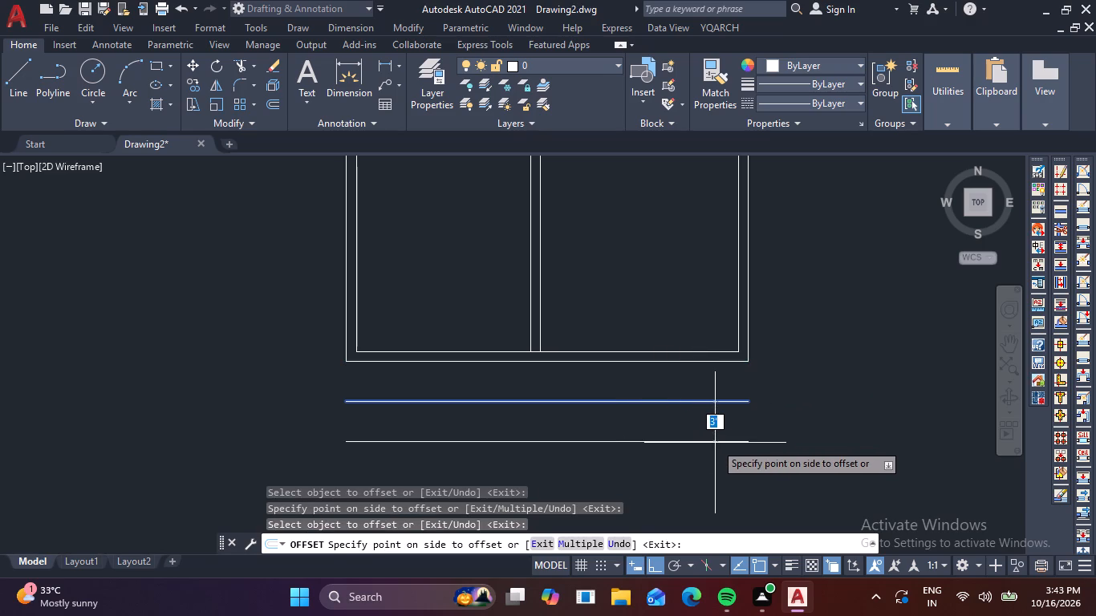
{"action": "key", "text": "9"}
{"action": "key", "text": "space"}
{"action": "key", "text": "Escape"}
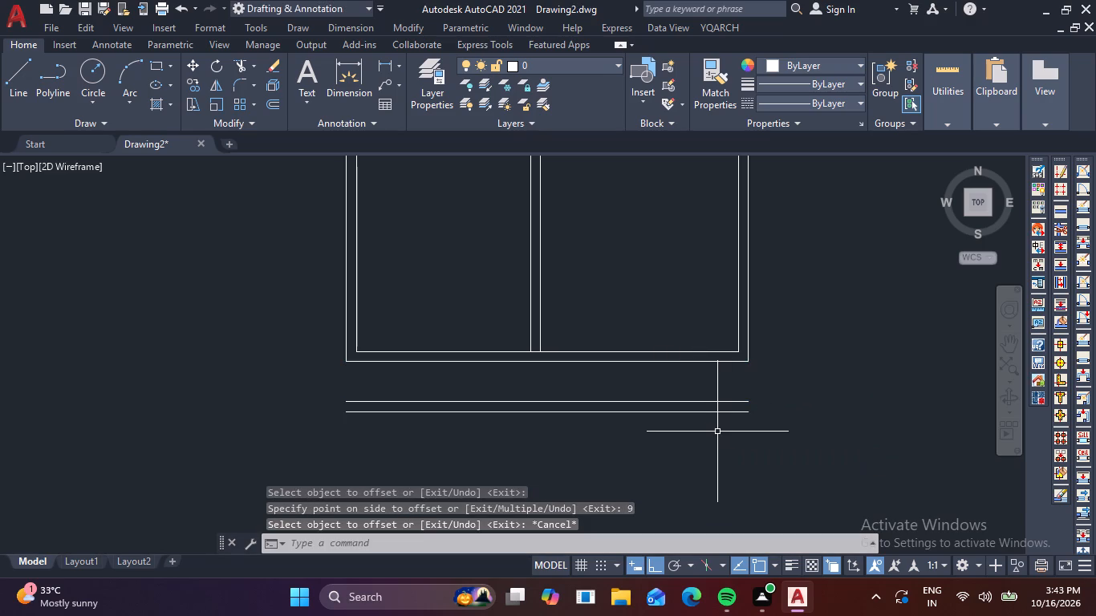
Fillet the right wall's outer and inner lines with the matching lines of the new bottom wall to close the right corner.
{"action": "key", "text": "f"}
{"action": "key", "text": "space"}
{"action": "left_click", "coordinate": [747, 352]}
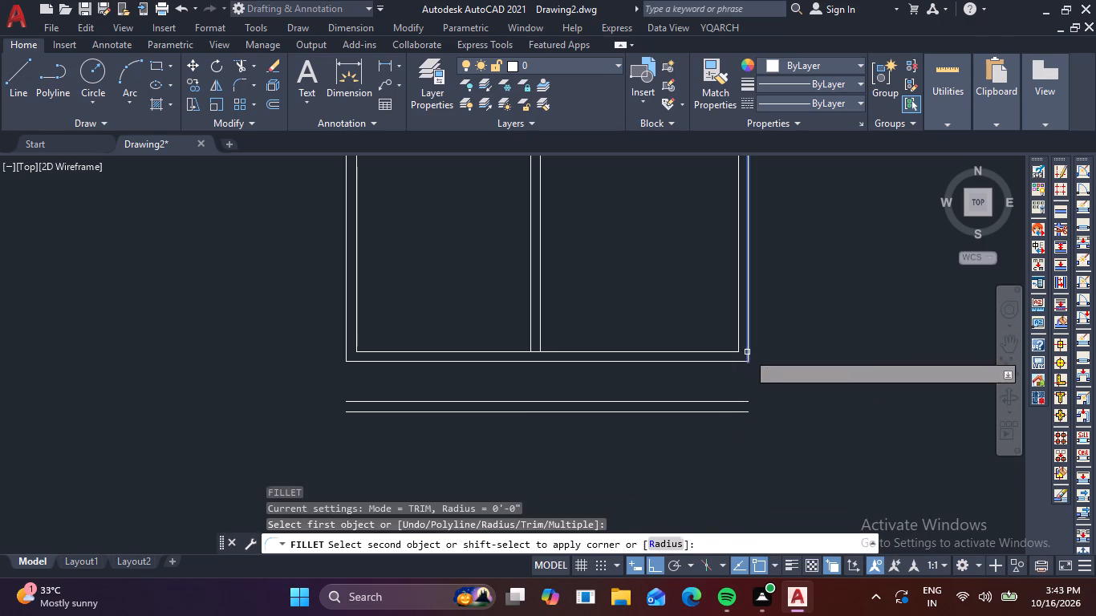
{"action": "left_click", "coordinate": [729, 411]}
{"action": "key", "text": "space"}
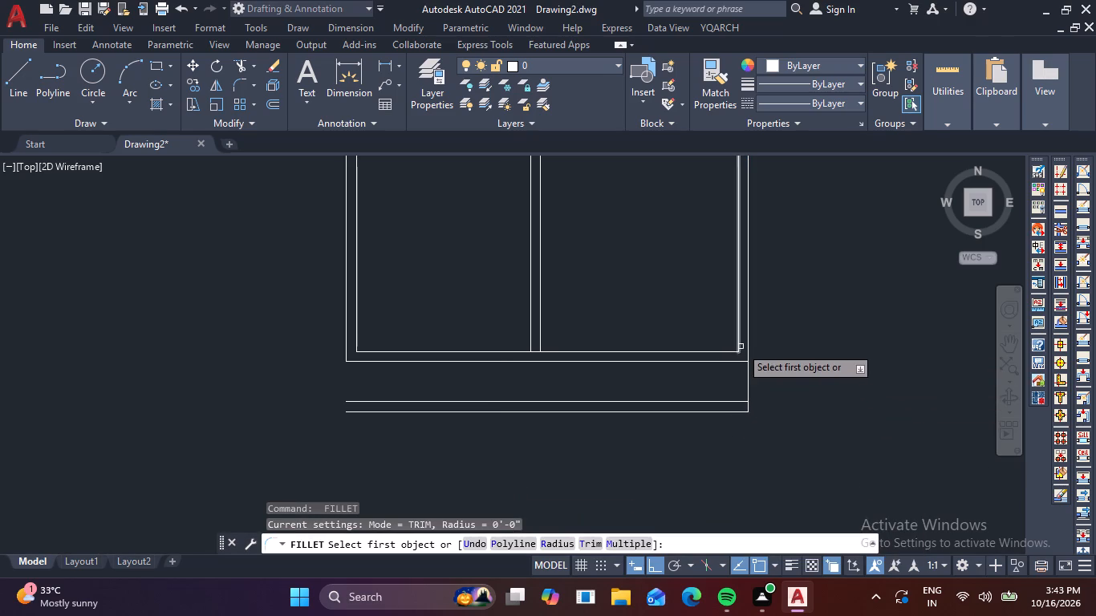
{"action": "left_click", "coordinate": [740, 346]}
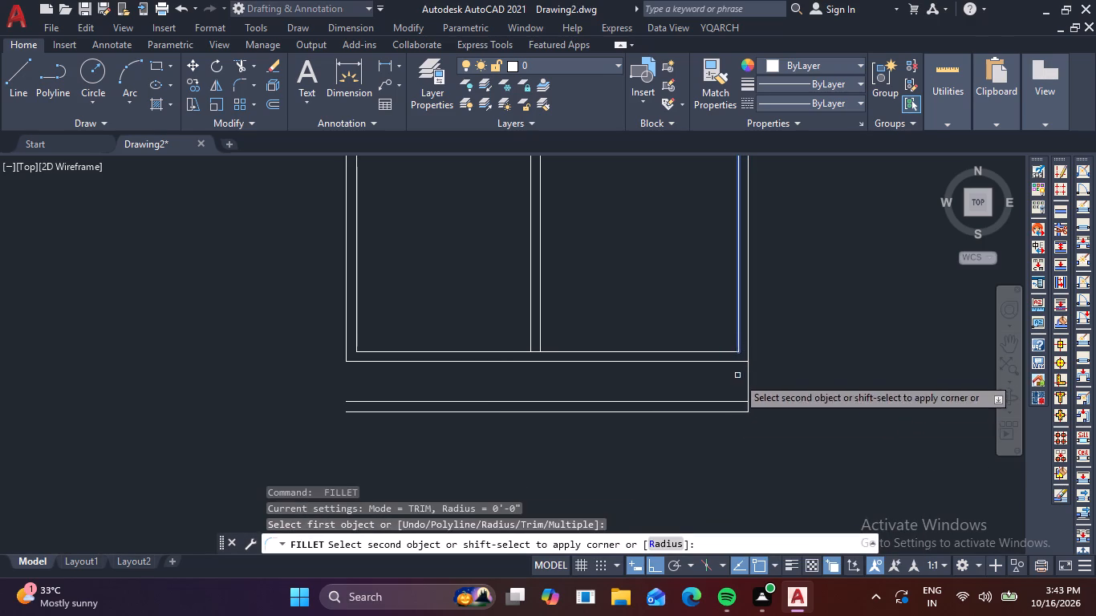
{"action": "left_click", "coordinate": [733, 404]}
Fillet the left wall's outer and inner lines with the matching lines of the new bottom wall to close the left corner.
{"action": "key", "text": "space"}
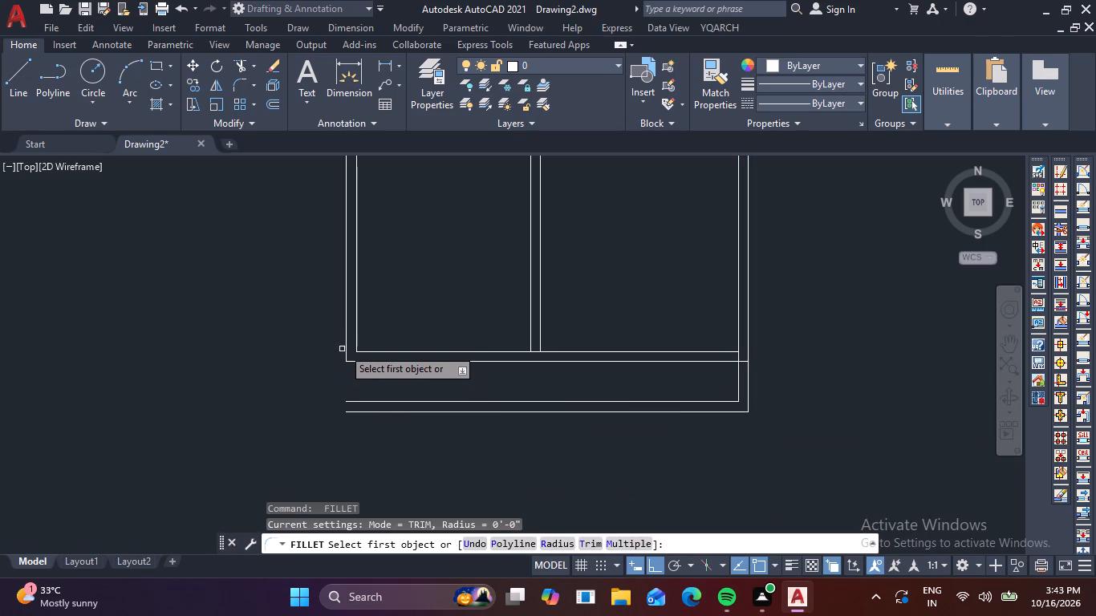
{"action": "left_click", "coordinate": [345, 342]}
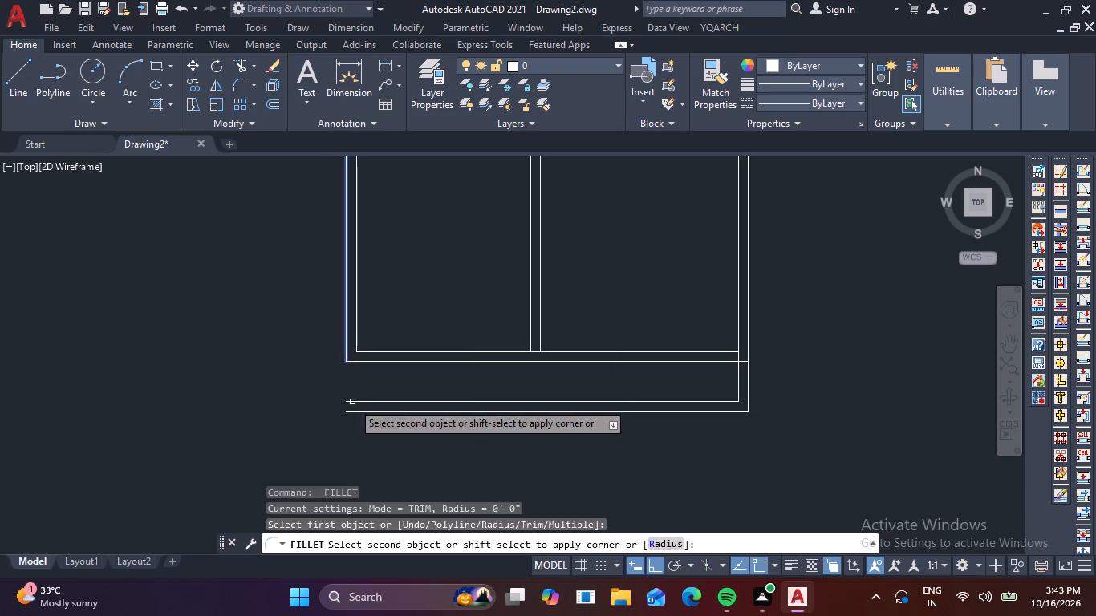
{"action": "left_click", "coordinate": [358, 411]}
{"action": "key", "text": "space"}
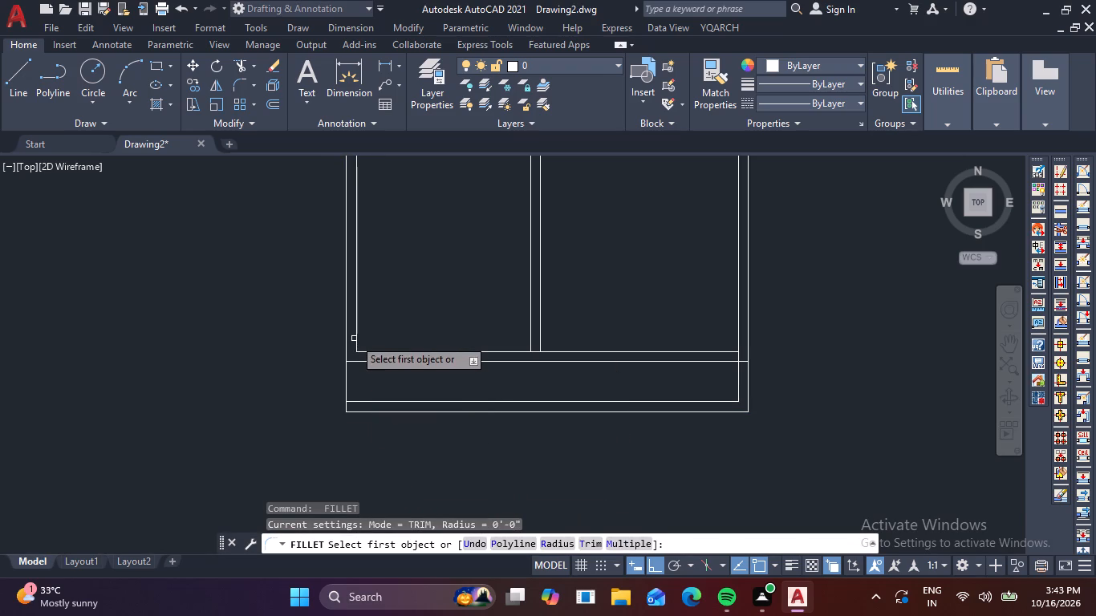
{"action": "left_click", "coordinate": [356, 338]}
{"action": "left_click", "coordinate": [379, 404]}
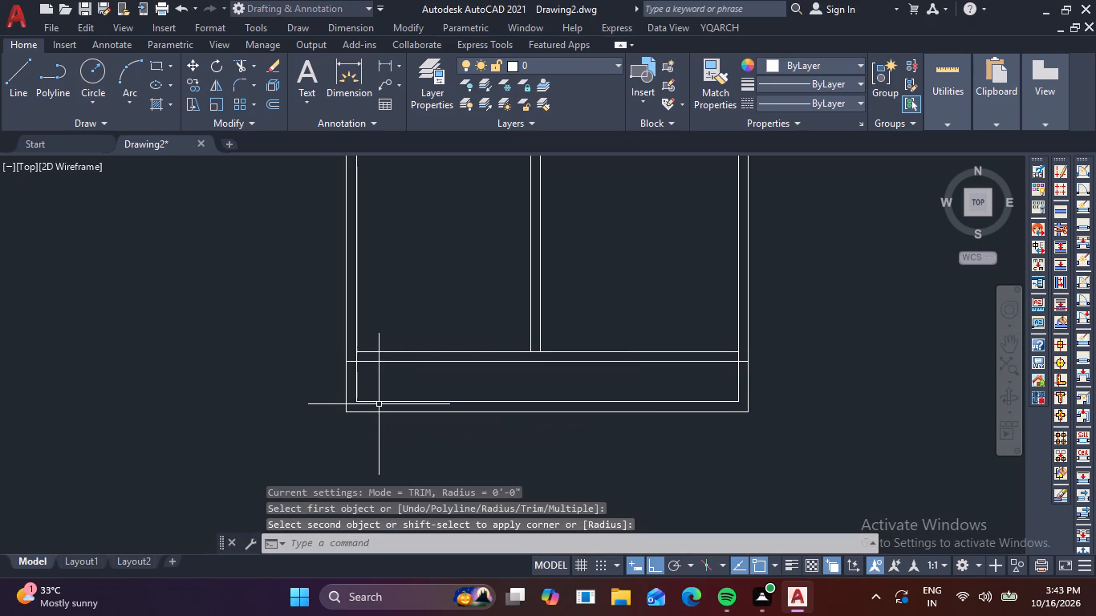
{"action": "key", "text": "Escape"}
{"action": "key", "text": "Escape"}
{"action": "key", "text": "Escape"}
{"action": "key", "text": "Escape"}
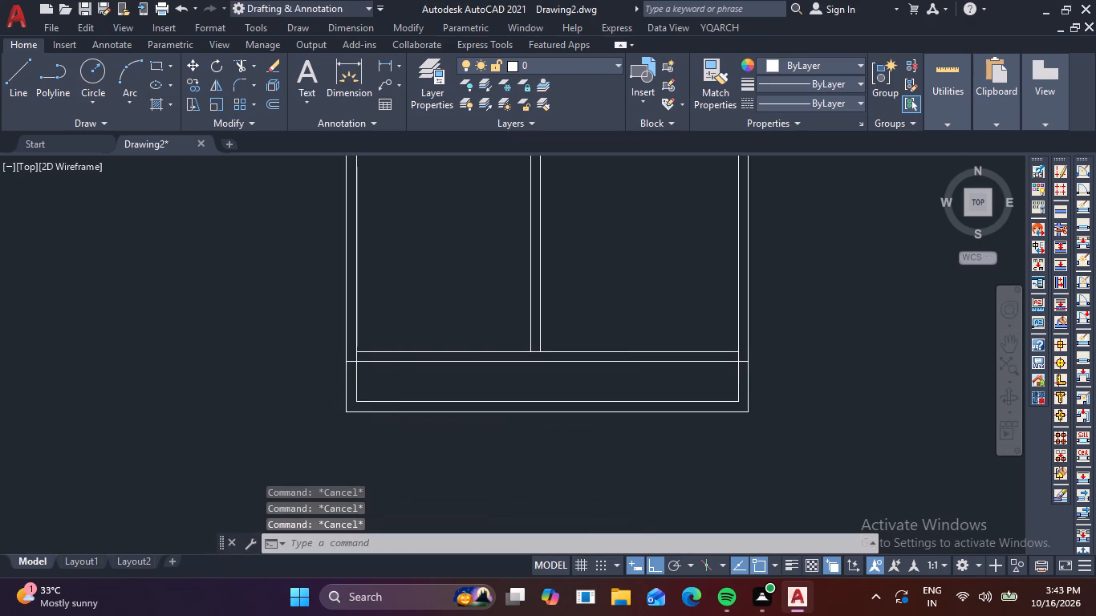
{"action": "key", "text": "Escape"}
{"action": "key", "text": "Escape"}
{"action": "key", "text": "Escape"}
{"action": "key", "text": "Escape"}
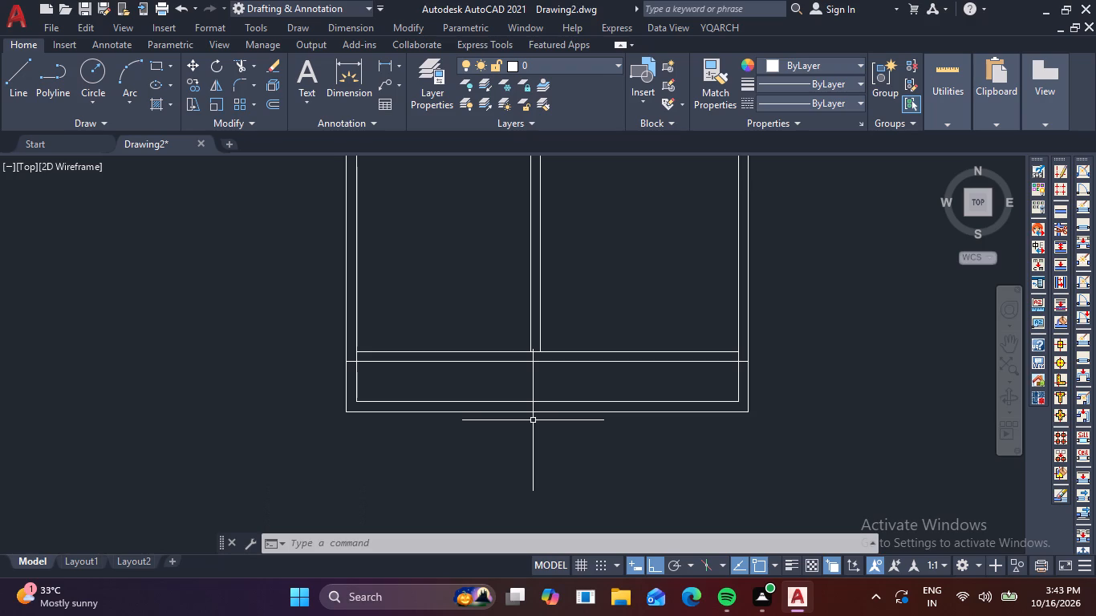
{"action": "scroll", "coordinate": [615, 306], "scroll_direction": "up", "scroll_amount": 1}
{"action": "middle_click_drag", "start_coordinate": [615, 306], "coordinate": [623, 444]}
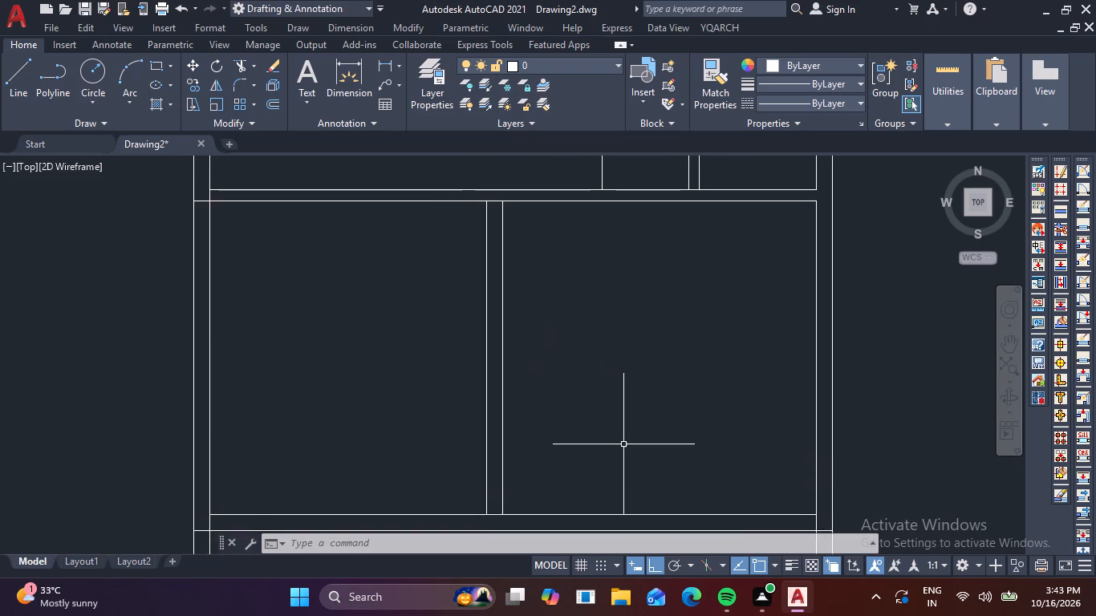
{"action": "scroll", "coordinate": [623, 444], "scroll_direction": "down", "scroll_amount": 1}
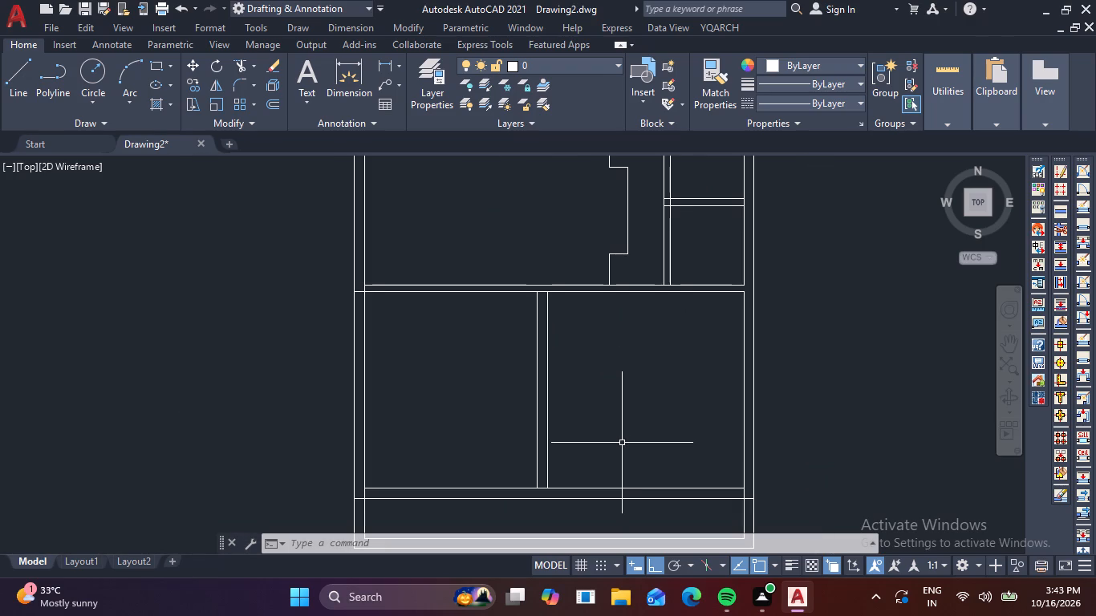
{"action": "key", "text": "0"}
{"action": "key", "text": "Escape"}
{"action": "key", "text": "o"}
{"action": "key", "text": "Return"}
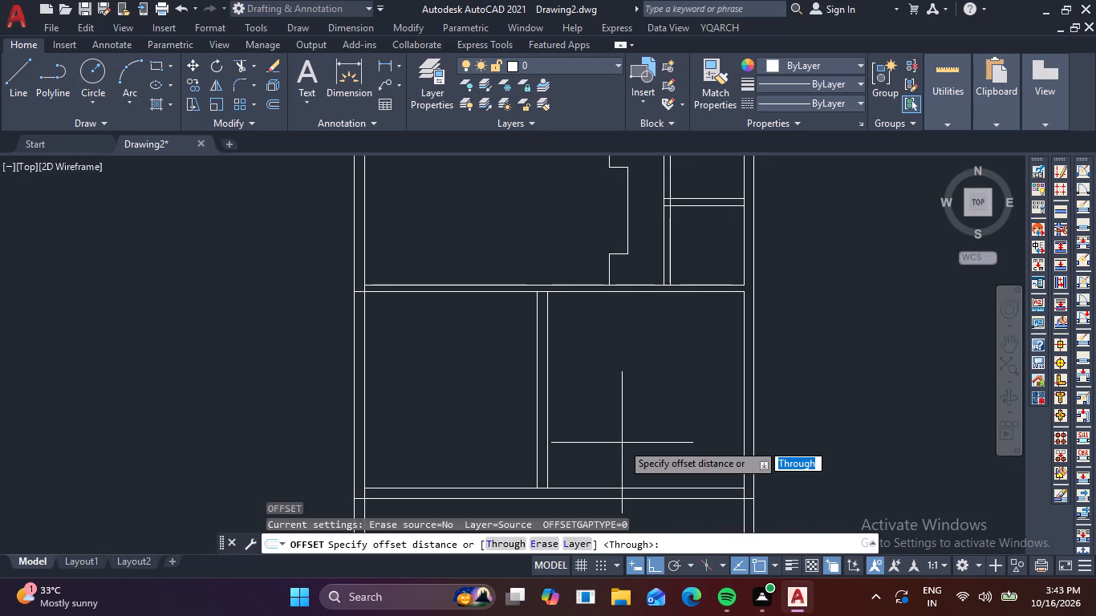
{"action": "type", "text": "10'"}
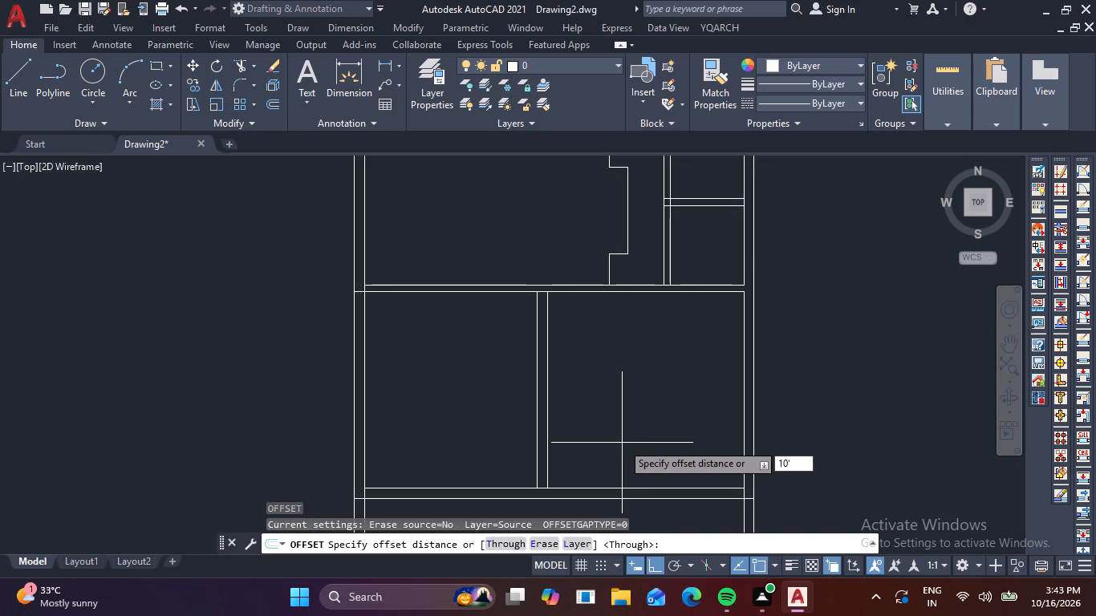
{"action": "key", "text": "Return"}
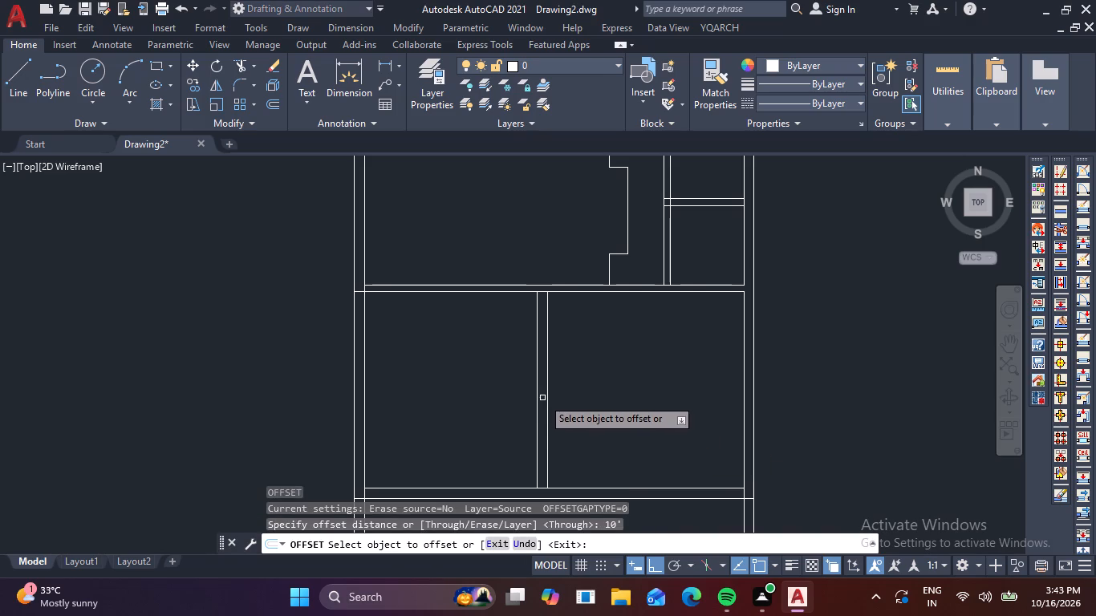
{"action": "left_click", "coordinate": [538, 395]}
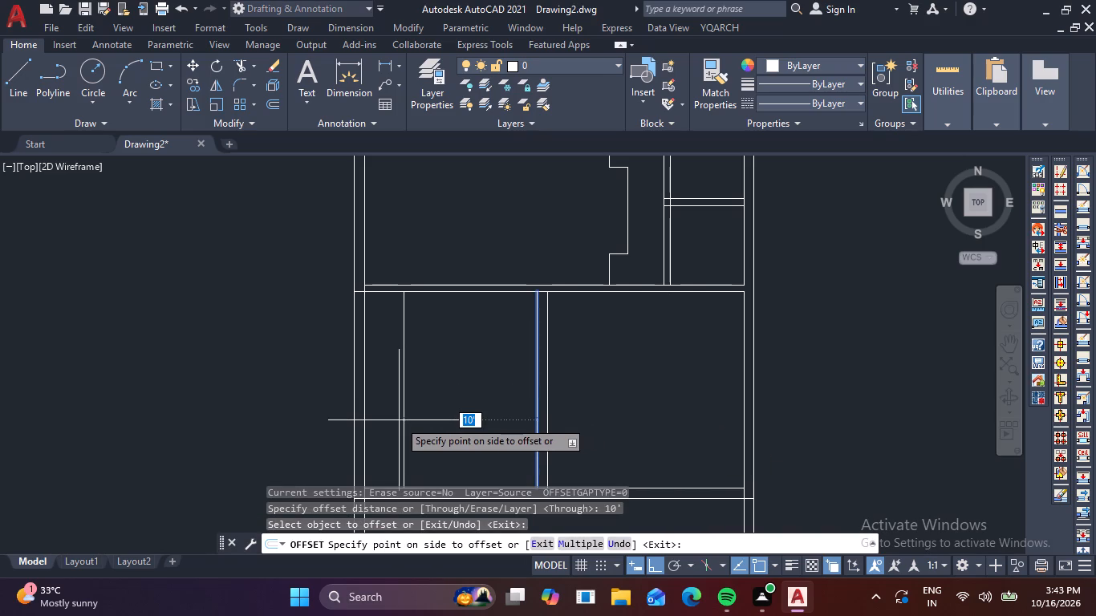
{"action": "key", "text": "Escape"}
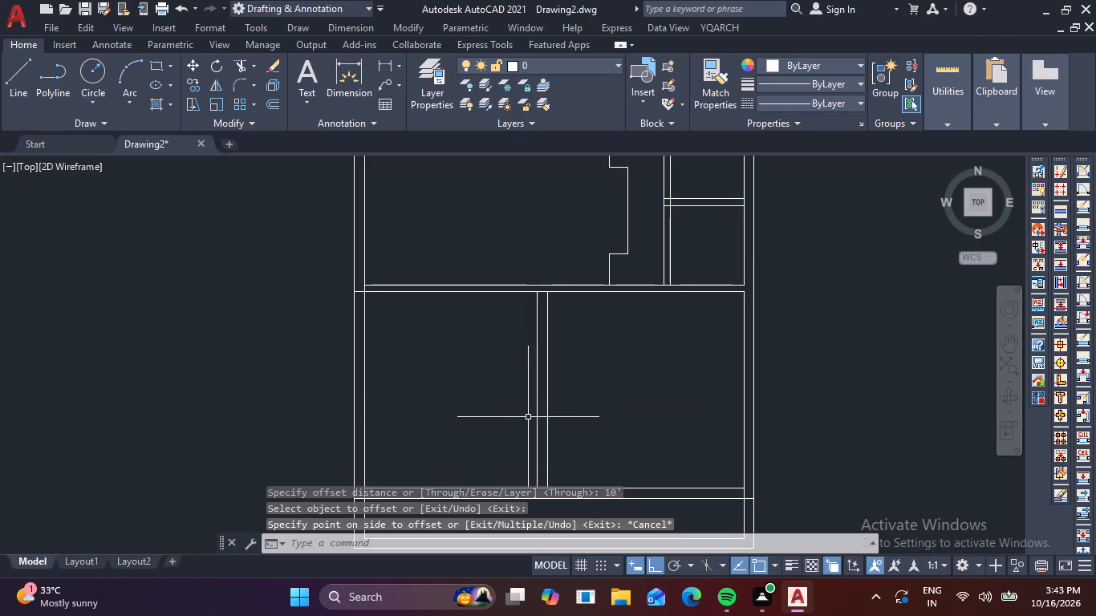
Offset the lower partition's left line 6' to the left, and offset the resulting line 6" further left to form a second partition.
{"action": "scroll", "coordinate": [528, 417], "scroll_direction": "down", "scroll_amount": 1}
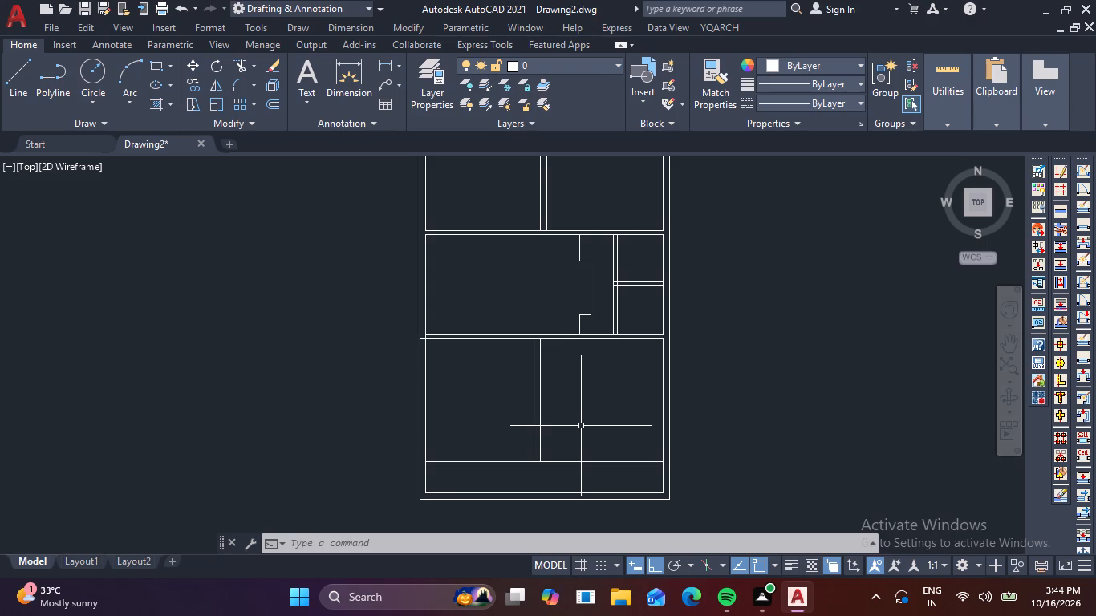
{"action": "key", "text": "o"}
{"action": "key", "text": "Return"}
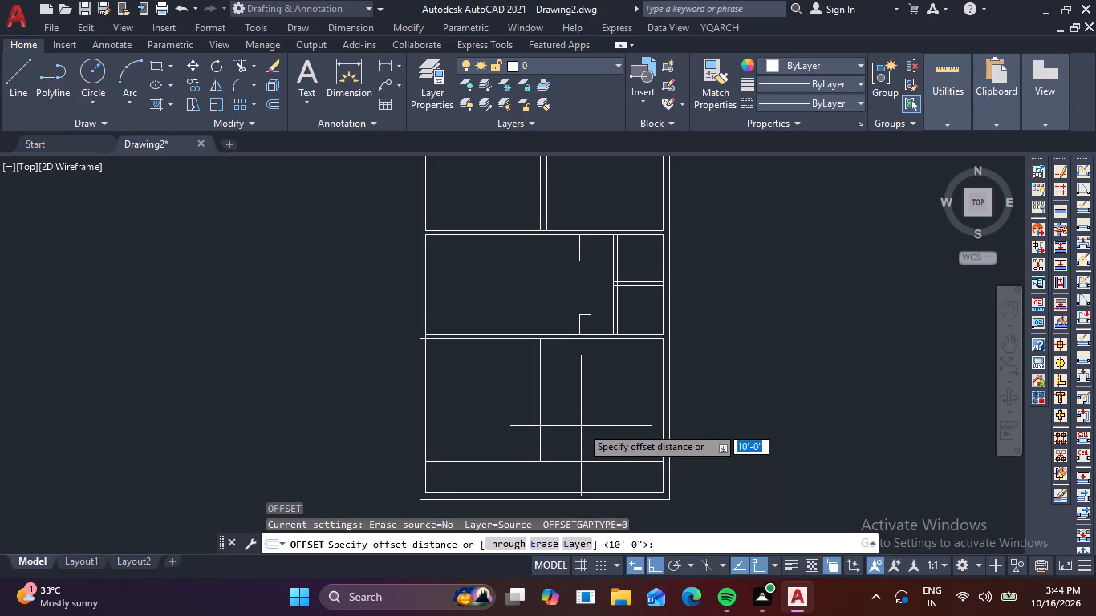
{"action": "key", "text": "6"}
{"action": "key", "text": "apostrophe"}
{"action": "key", "text": "Return"}
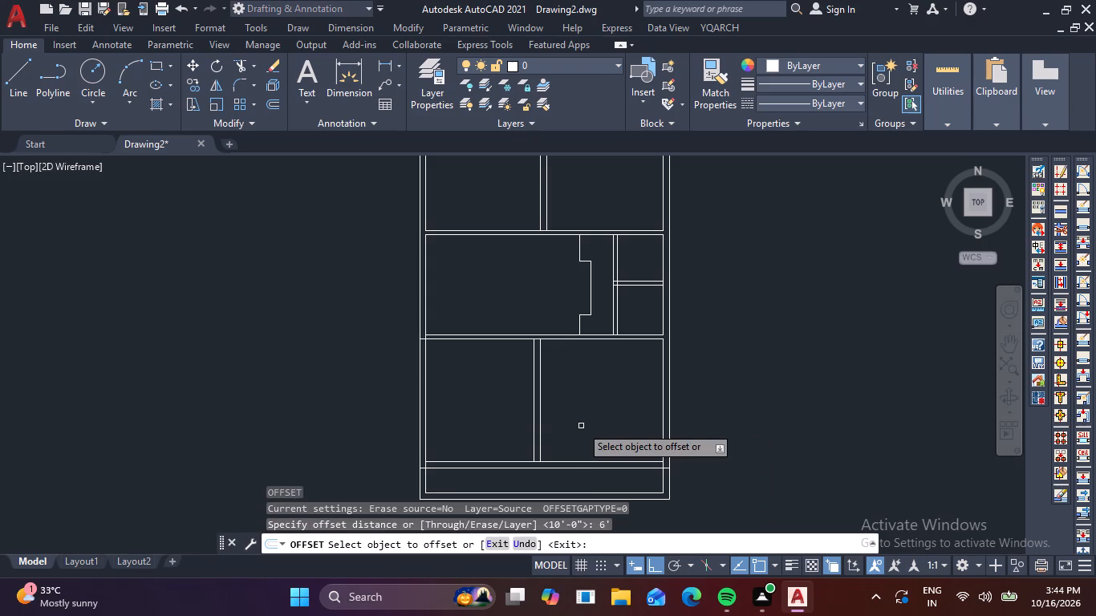
{"action": "left_click", "coordinate": [534, 391]}
{"action": "left_click", "coordinate": [496, 399]}
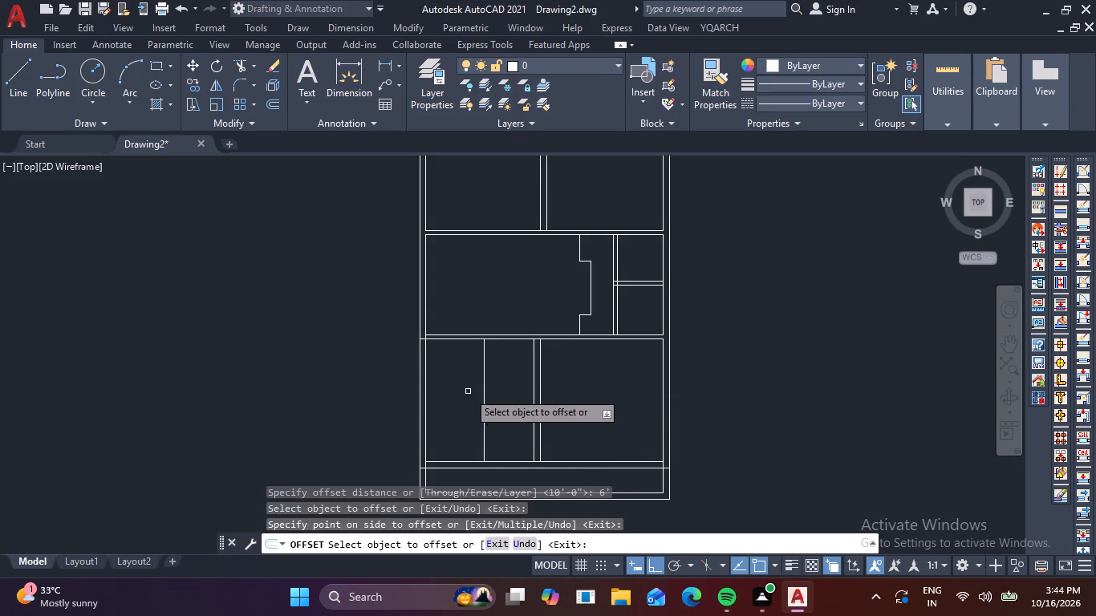
{"action": "left_click", "coordinate": [488, 399]}
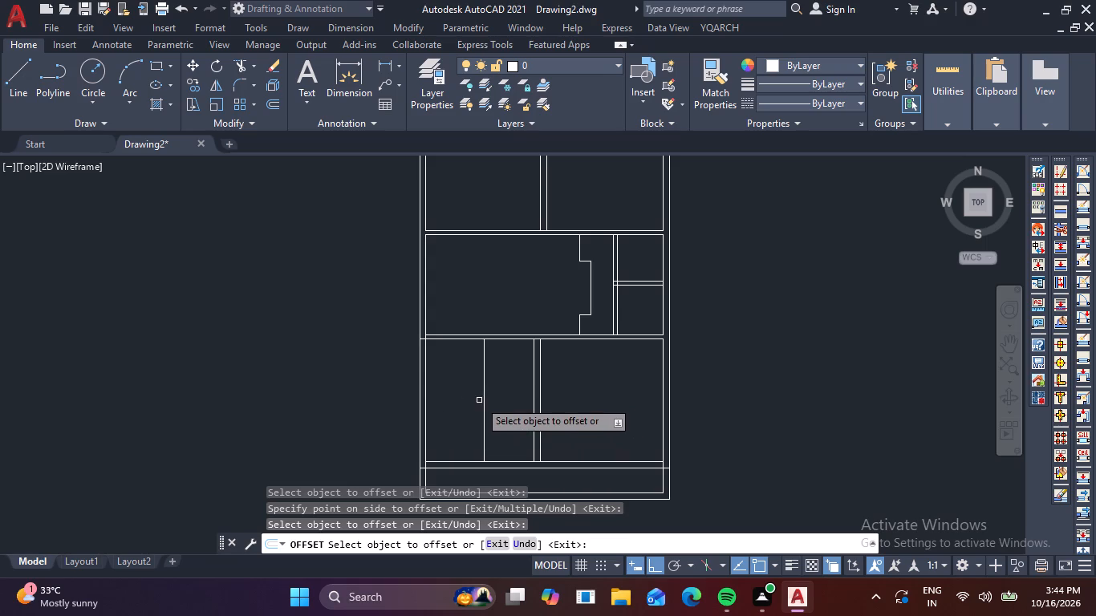
{"action": "left_click", "coordinate": [484, 404]}
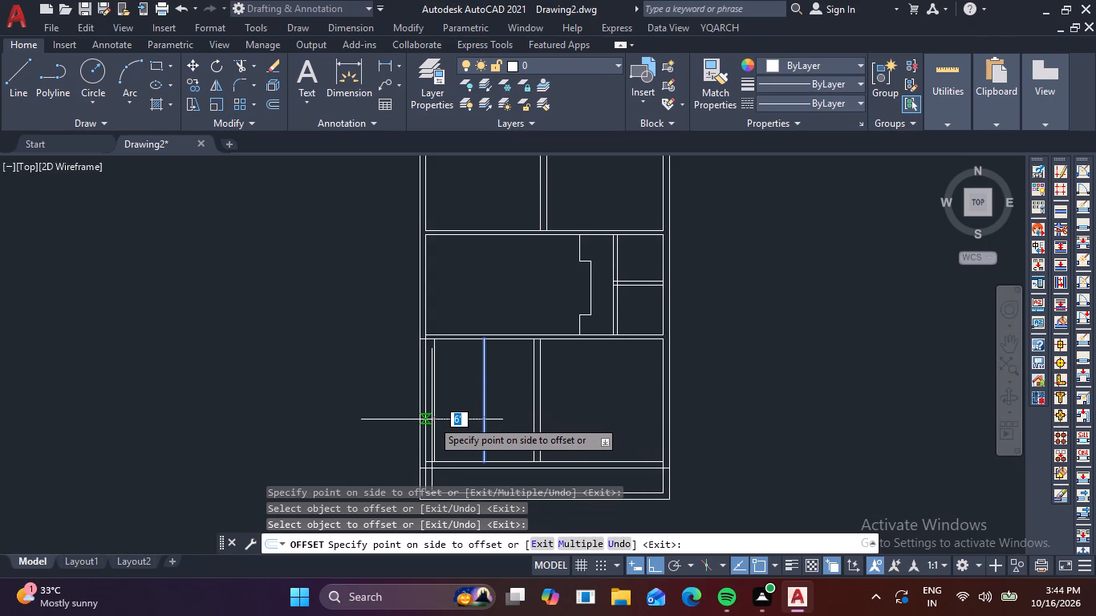
{"action": "type", "text": "6"}
{"action": "key", "text": "space"}
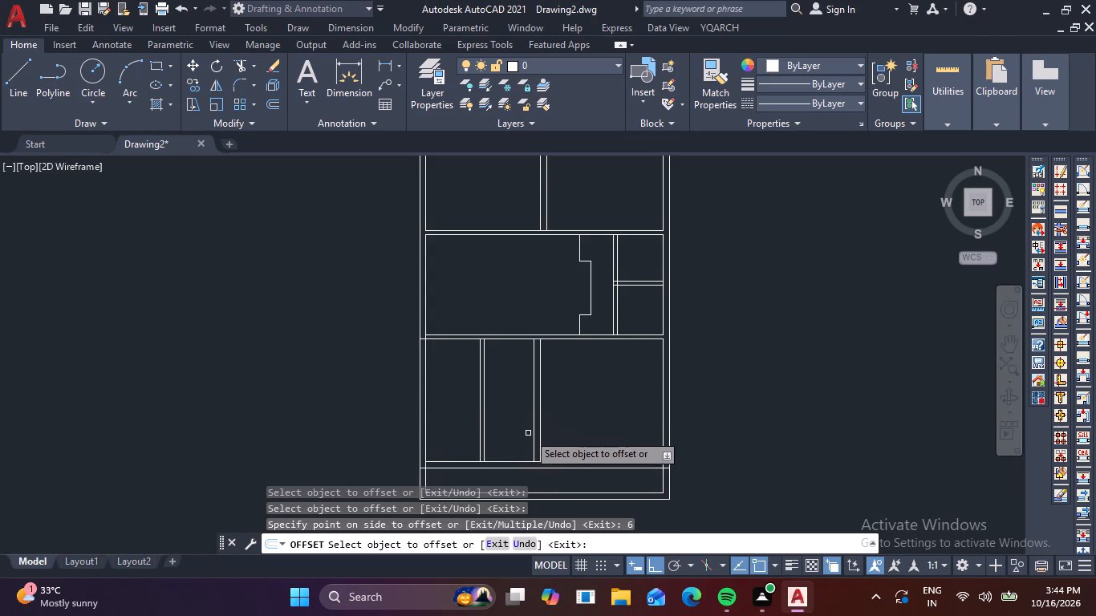
{"action": "key", "text": "Escape"}
{"action": "key", "text": "Escape"}
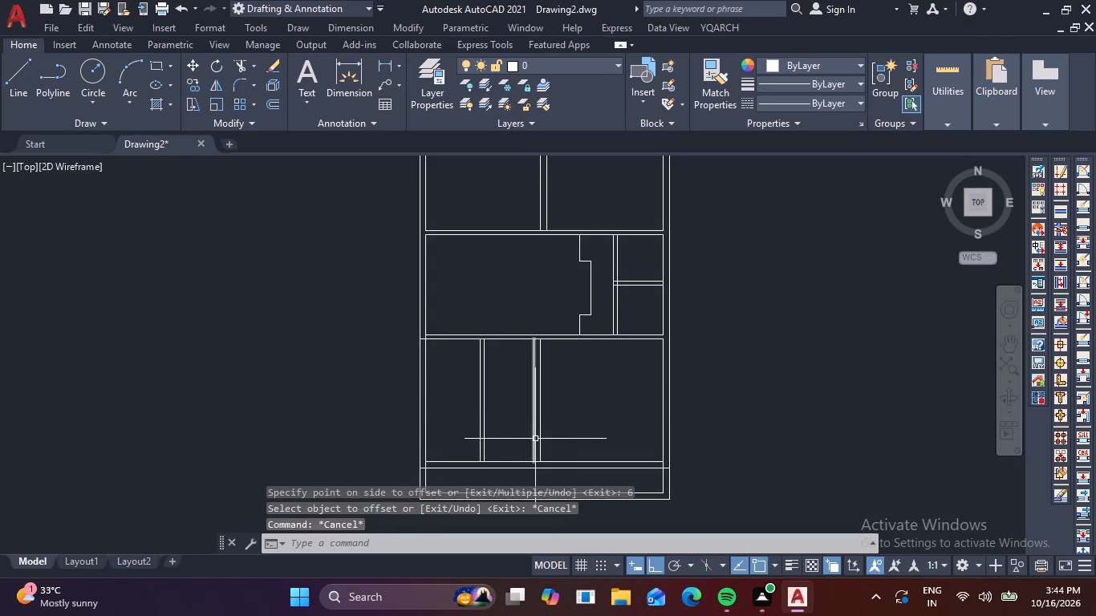
Draw a three-point arc between the two partitions' facing line ends, passing through the lower wall's outer line midway.
{"action": "middle_click_drag", "start_coordinate": [566, 454], "coordinate": [568, 391]}
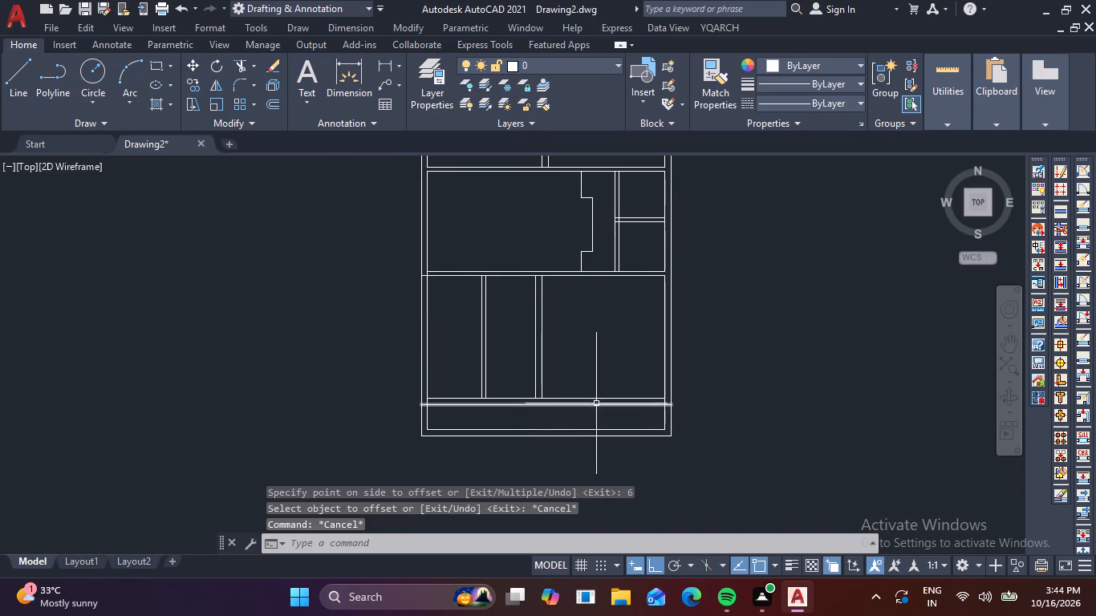
{"action": "scroll", "coordinate": [583, 421], "scroll_direction": "up", "scroll_amount": 1}
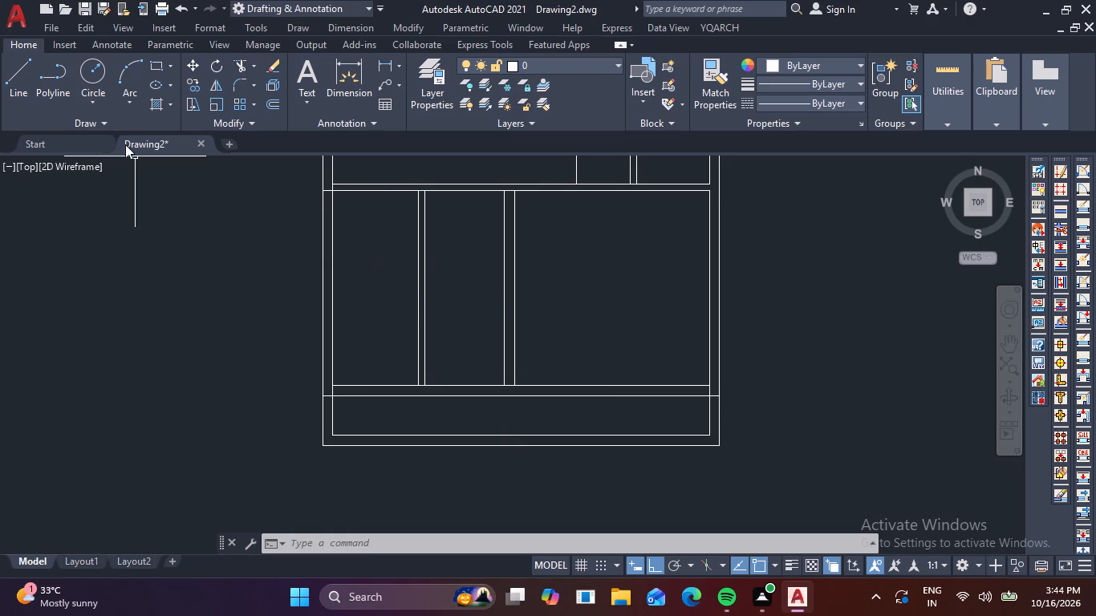
{"action": "left_click", "coordinate": [122, 70]}
{"action": "scroll", "coordinate": [457, 410], "scroll_direction": "up", "scroll_amount": 2}
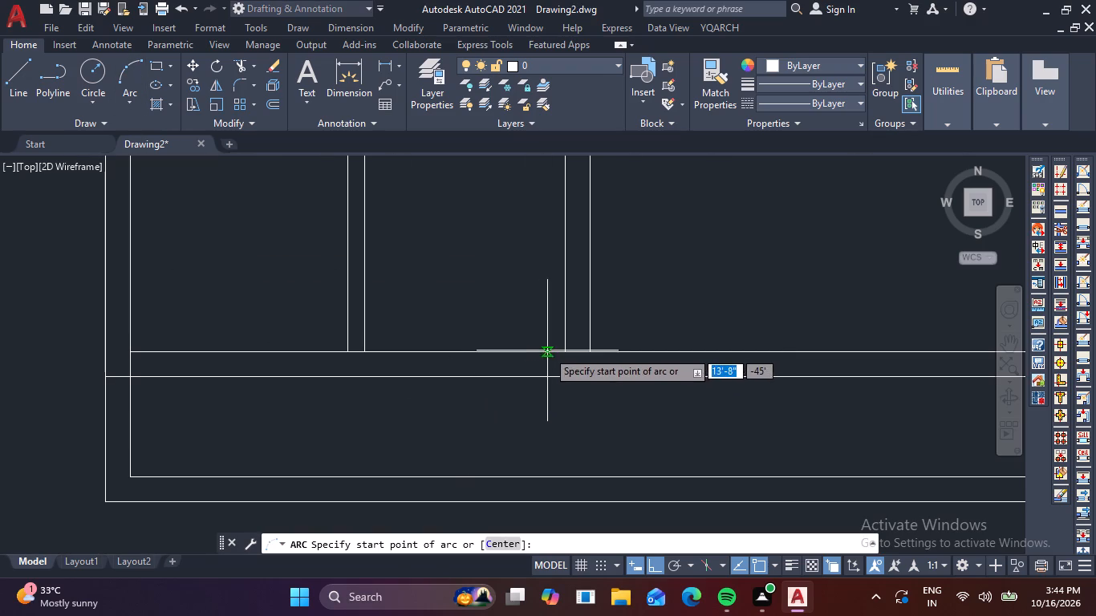
{"action": "left_click", "coordinate": [566, 353]}
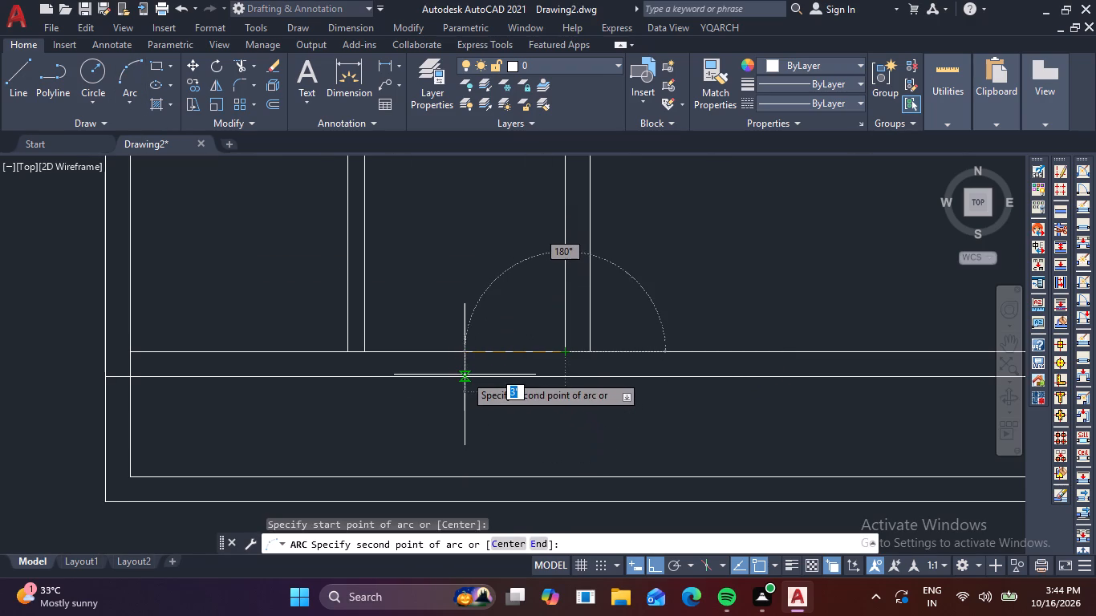
{"action": "left_click", "coordinate": [465, 375]}
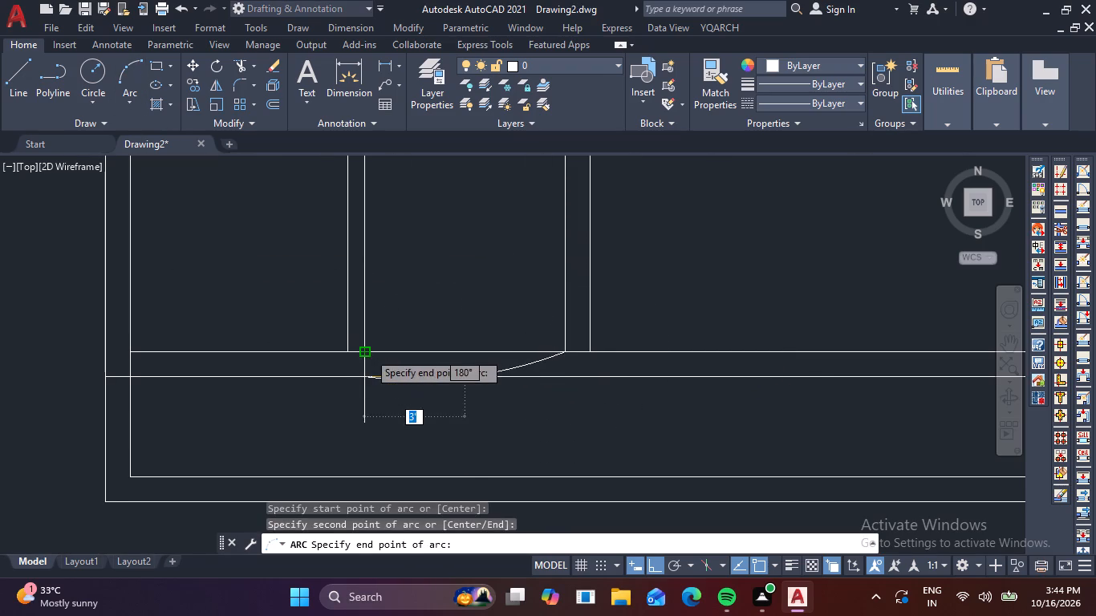
{"action": "left_click", "coordinate": [368, 352]}
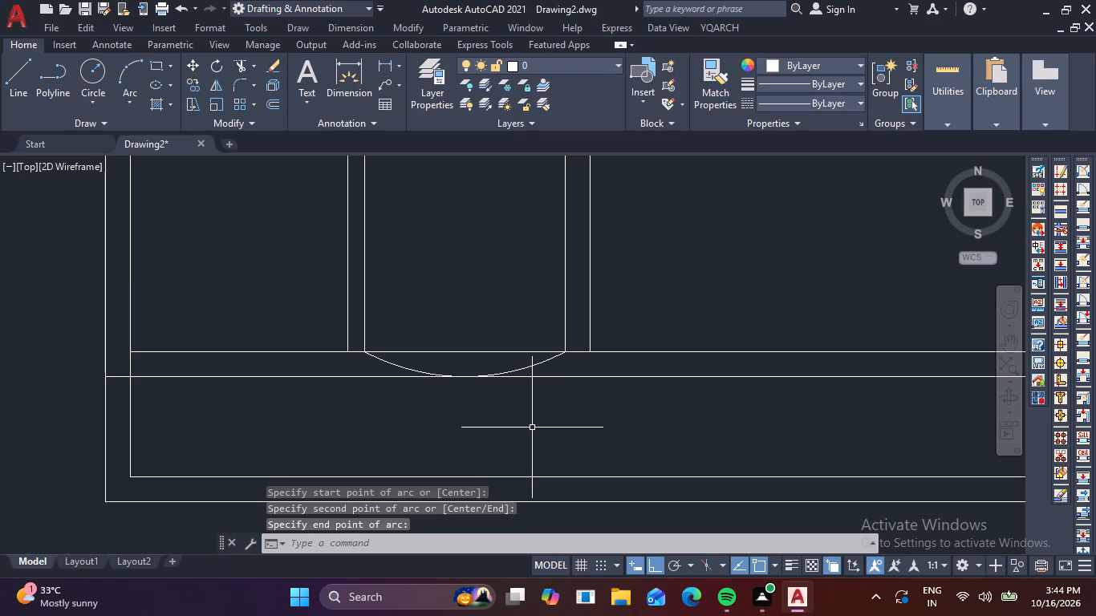
{"action": "key", "text": "Escape"}
Move the arc straight down from the lower wall's inner line so its ends sit on the wall's outer line.
{"action": "left_click", "coordinate": [555, 368]}
{"action": "left_click", "coordinate": [539, 362]}
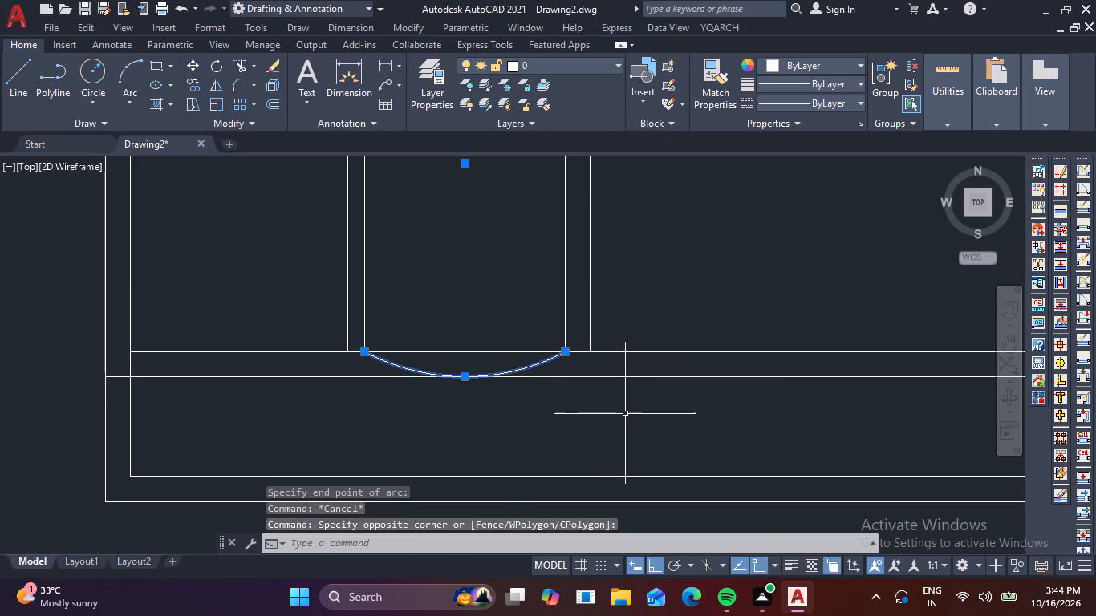
{"action": "key", "text": "m"}
{"action": "key", "text": "space"}
{"action": "left_click", "coordinate": [562, 351]}
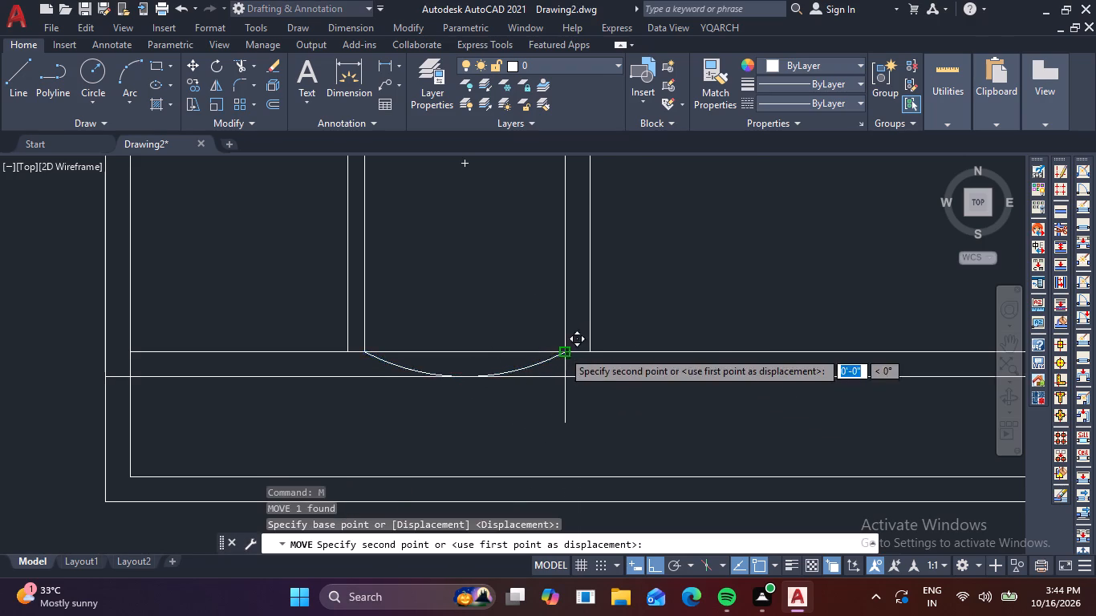
{"action": "left_click", "coordinate": [566, 380]}
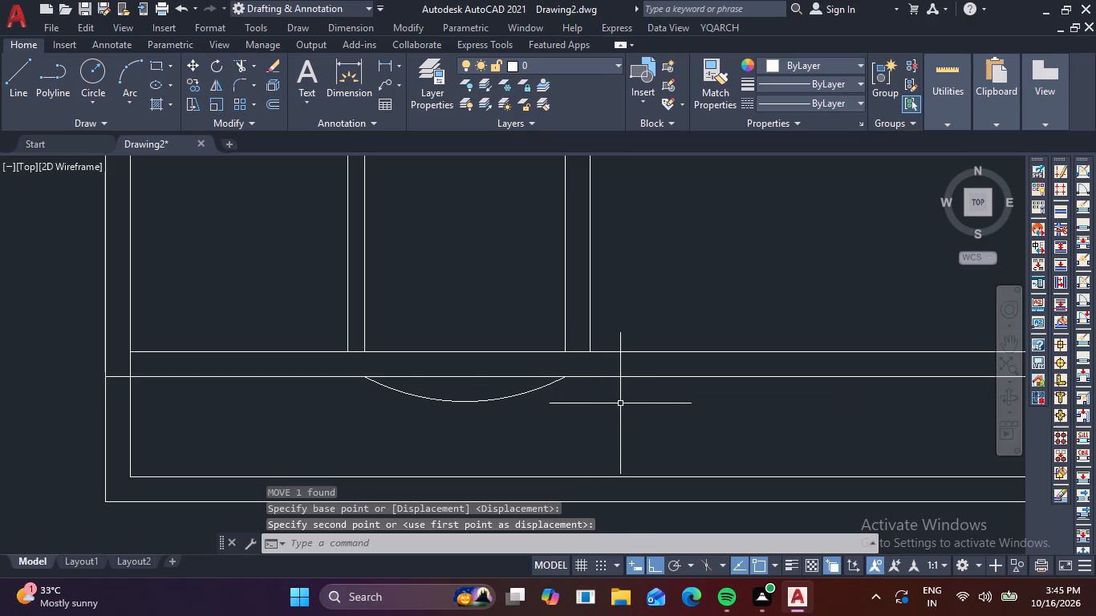
{"action": "key", "text": "Escape"}
Extend the two partition lines facing the 6' passage down to the lower wall's outer line at the arc's ends.
{"action": "key", "text": "e"}
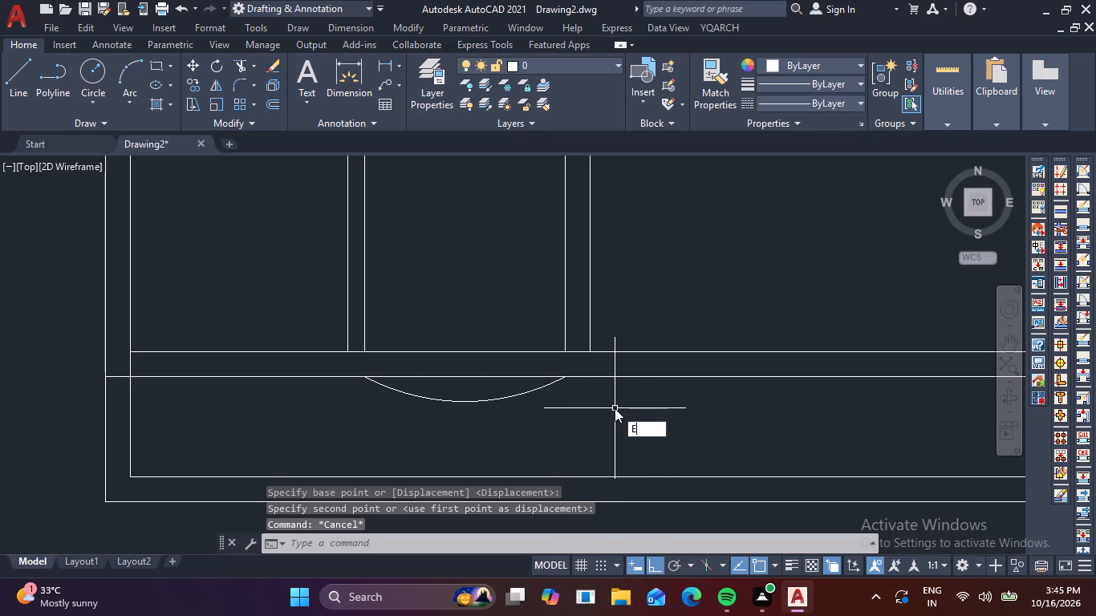
{"action": "key", "text": "x"}
{"action": "key", "text": "space"}
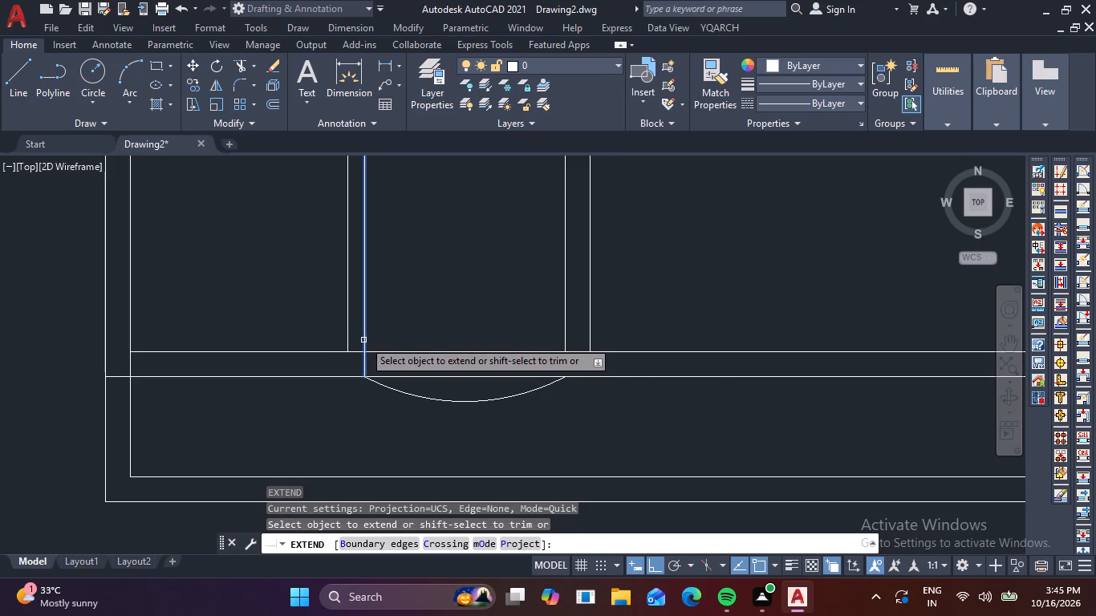
{"action": "left_click", "coordinate": [363, 340]}
{"action": "left_click", "coordinate": [567, 342]}
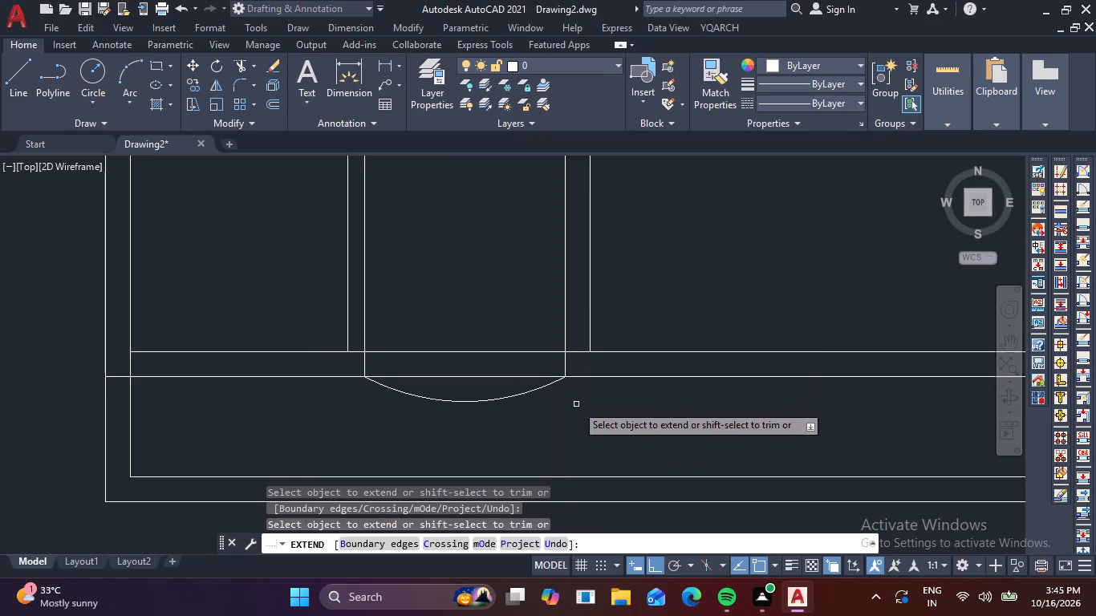
{"action": "key", "text": "Escape"}
{"action": "key", "text": "Escape"}
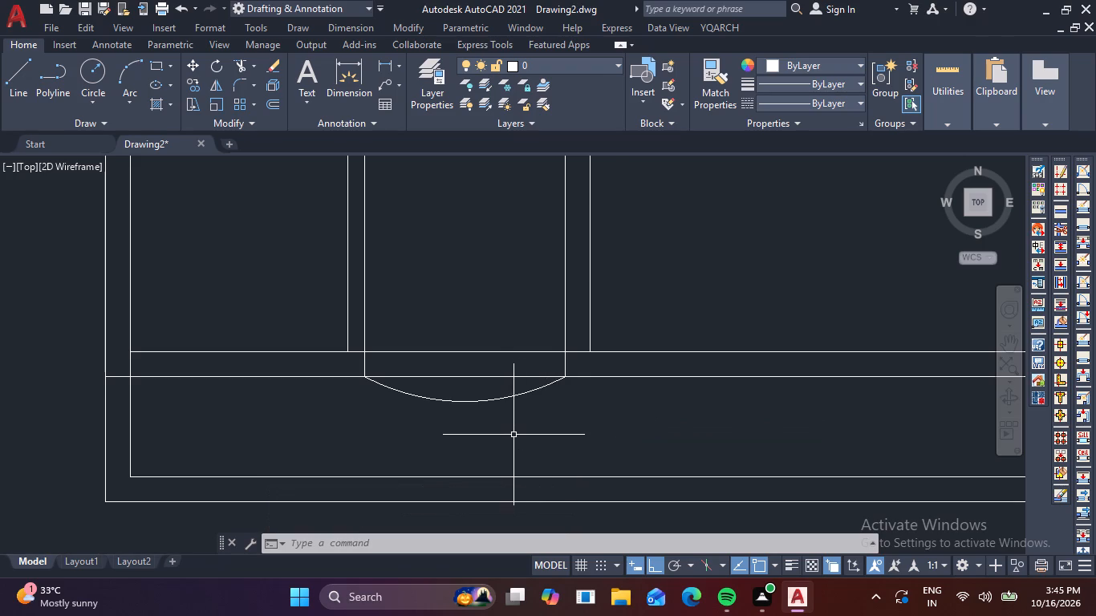
Trim both lower wall lines between the two partitions to open the passage above the arc.
{"action": "key", "text": "t"}
{"action": "key", "text": "r"}
{"action": "key", "text": "space"}
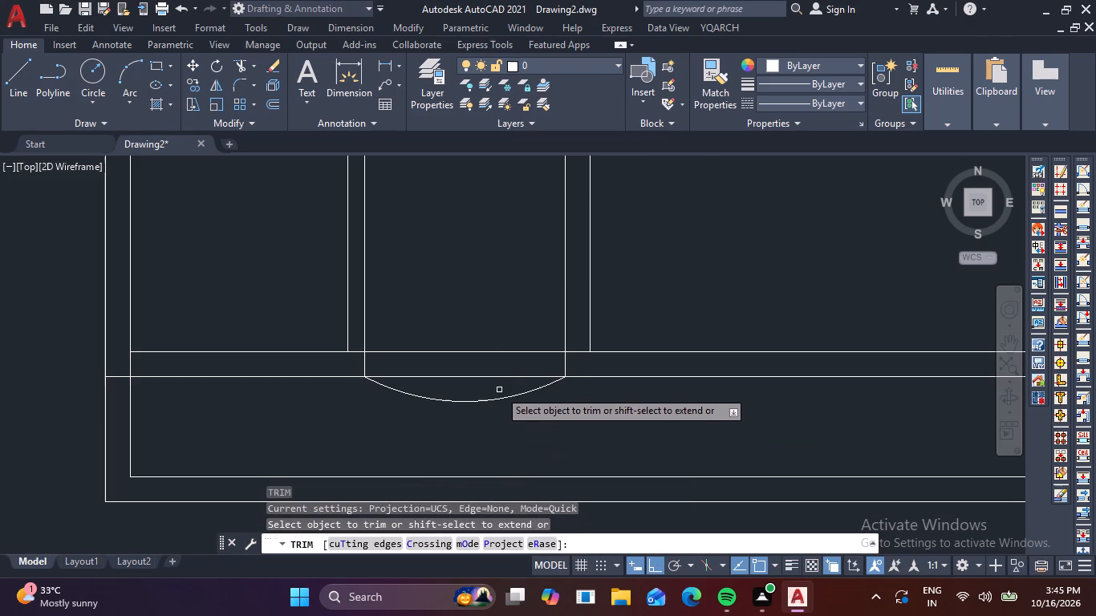
{"action": "left_click_drag", "start_coordinate": [499, 390], "coordinate": [477, 335]}
{"action": "key", "text": "Escape"}
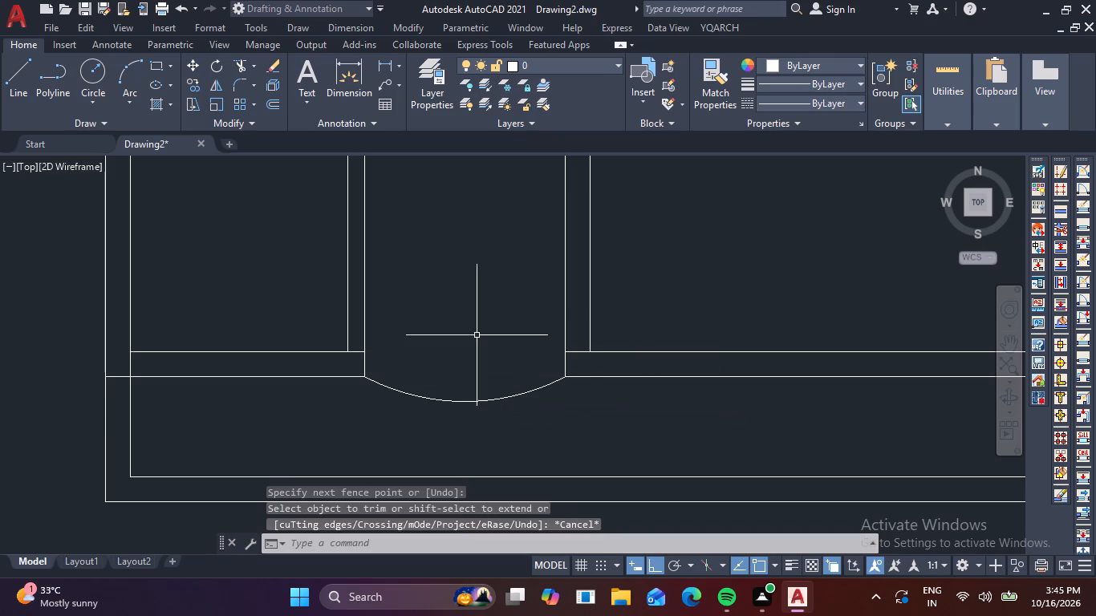
{"action": "key", "text": "Escape"}
{"action": "key", "text": "Escape"}
Draw a horizontal line across the narrow lower-left room, from its partition to the outer wall's inner line, a little above the lower wall.
{"action": "scroll", "coordinate": [477, 335], "scroll_direction": "down", "scroll_amount": 2}
{"action": "middle_click_drag", "start_coordinate": [466, 306], "coordinate": [466, 307]}
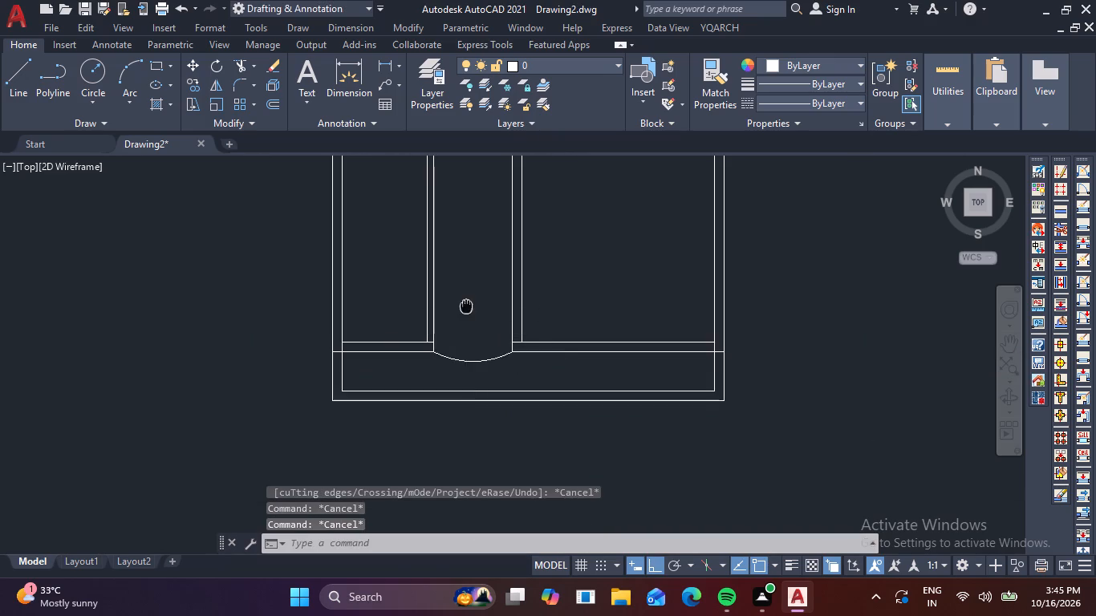
{"action": "middle_click_drag", "start_coordinate": [466, 307], "coordinate": [475, 370]}
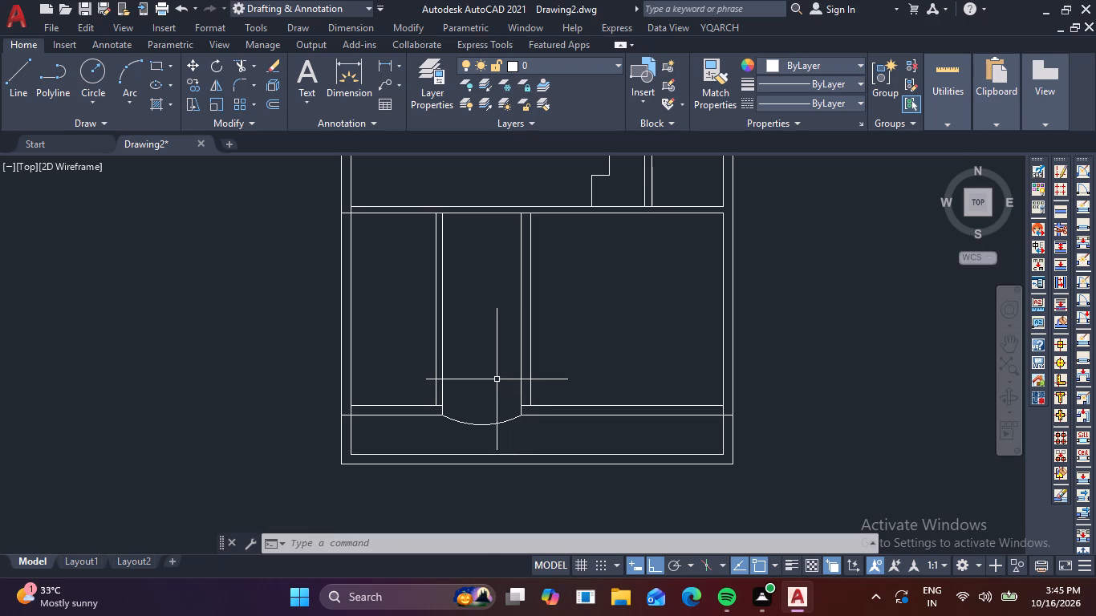
{"action": "key", "text": "l"}
{"action": "key", "text": "space"}
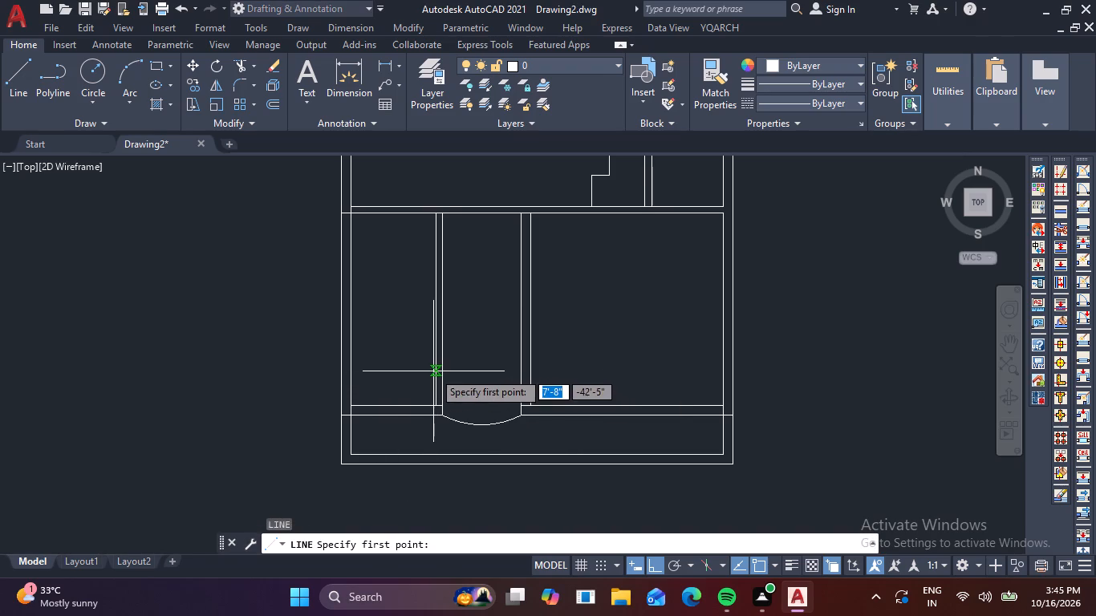
{"action": "left_click", "coordinate": [433, 371]}
{"action": "left_click", "coordinate": [349, 376]}
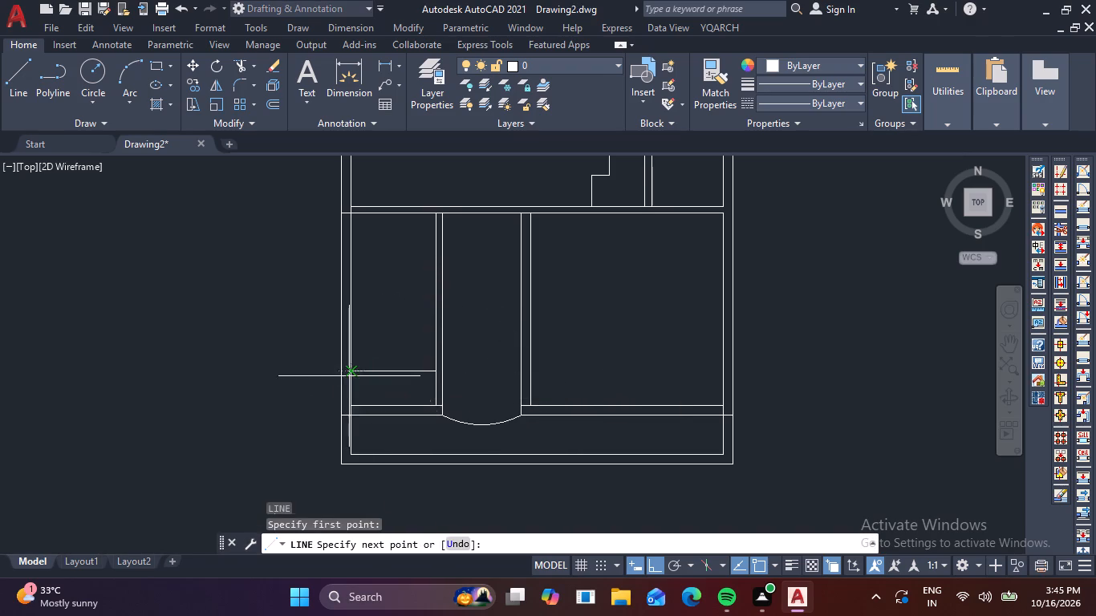
{"action": "key", "text": "Escape"}
Offset the new line upward ten times at 10" spacing with the Multiple option to form the stair treads.
{"action": "left_click", "coordinate": [412, 359]}
{"action": "left_click", "coordinate": [420, 383]}
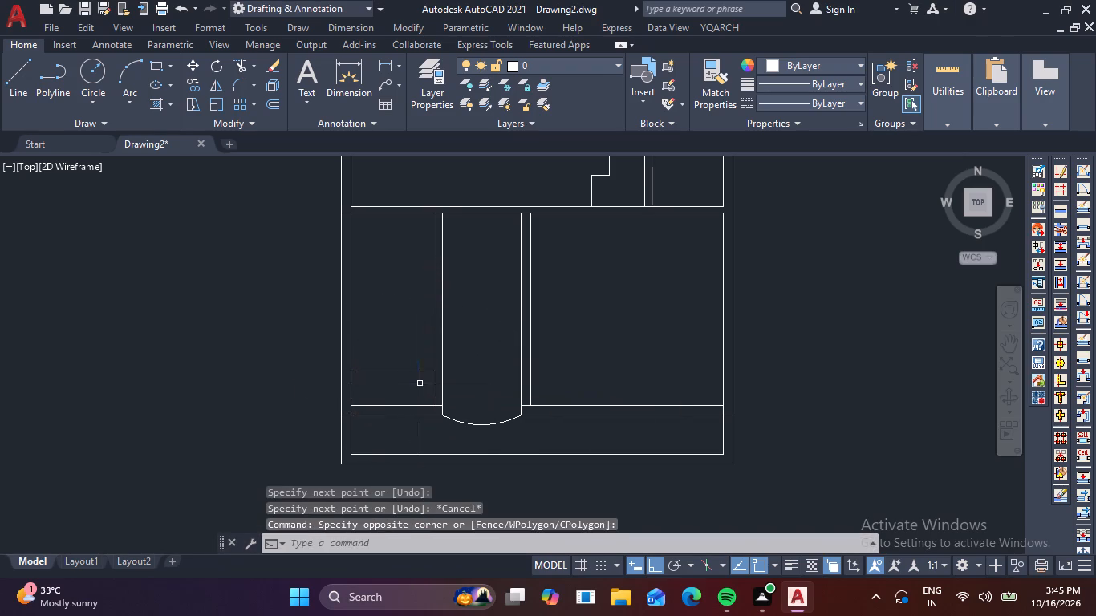
{"action": "left_click_drag", "start_coordinate": [423, 385], "coordinate": [419, 377]}
{"action": "left_click", "coordinate": [406, 365]}
{"action": "key", "text": "Escape"}
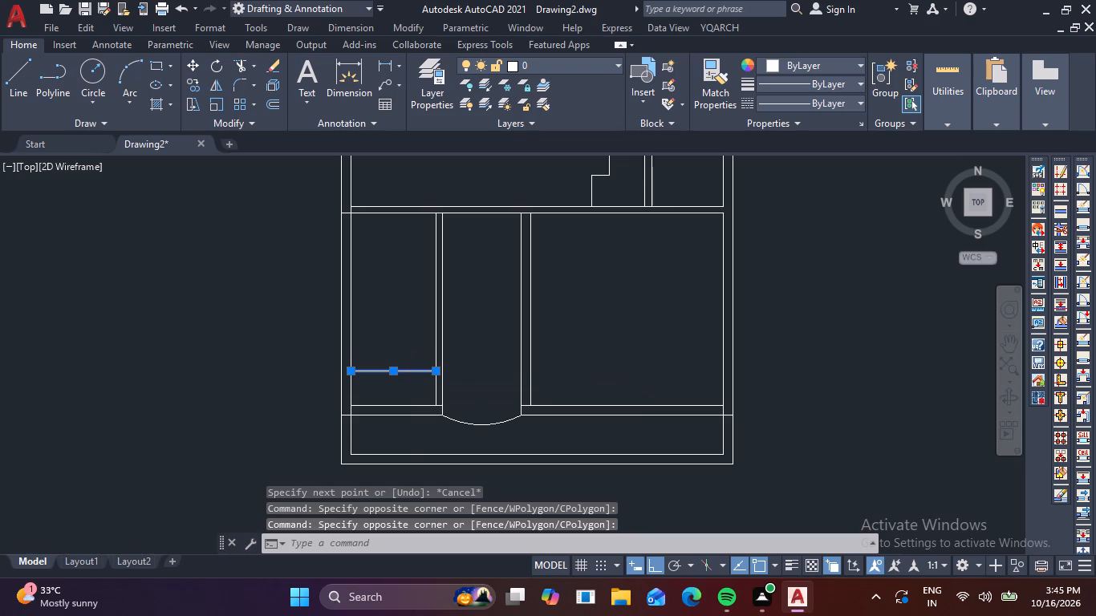
{"action": "key", "text": "o"}
{"action": "key", "text": "Return"}
{"action": "type", "text": "10\""}
{"action": "key", "text": "Return"}
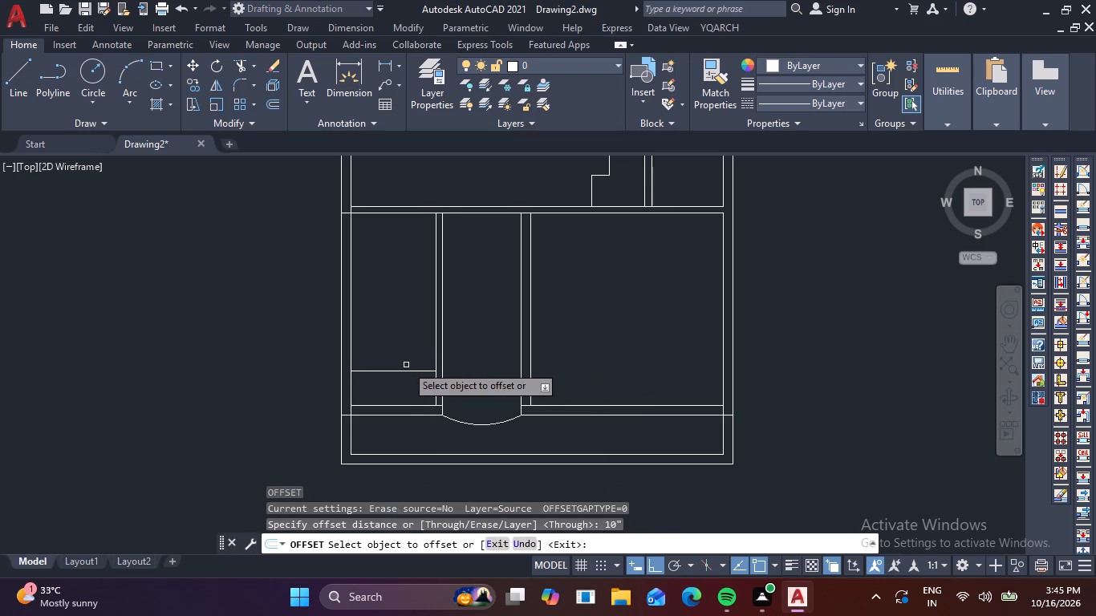
{"action": "left_click", "coordinate": [407, 373]}
{"action": "right_click", "coordinate": [407, 373]}
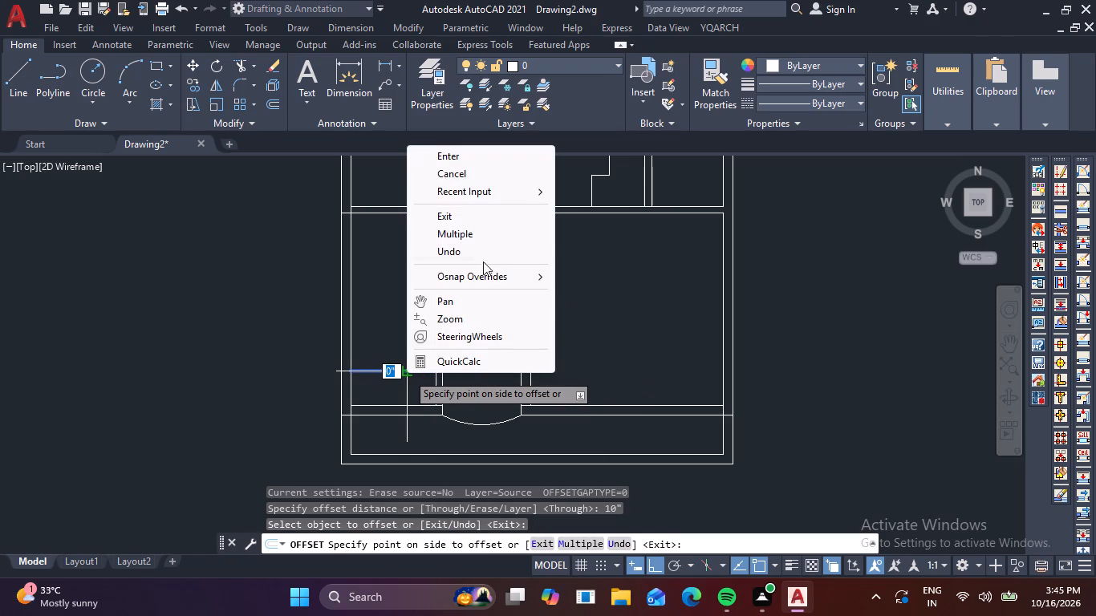
{"action": "left_click", "coordinate": [481, 242]}
{"action": "left_click", "coordinate": [432, 261]}
{"action": "left_click", "coordinate": [427, 252]}
{"action": "left_click", "coordinate": [423, 244]}
{"action": "left_click", "coordinate": [425, 232]}
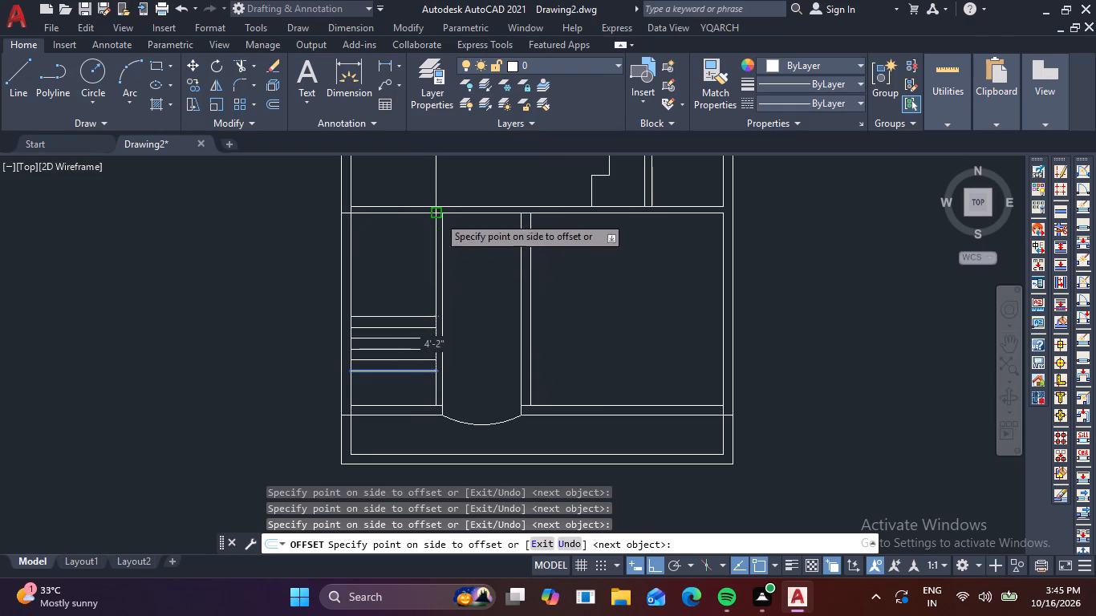
{"action": "left_click", "coordinate": [439, 214]}
{"action": "left_click_drag", "start_coordinate": [444, 195], "coordinate": [449, 181]}
{"action": "left_click", "coordinate": [453, 176]}
{"action": "middle_click_drag", "start_coordinate": [461, 176], "coordinate": [497, 266]}
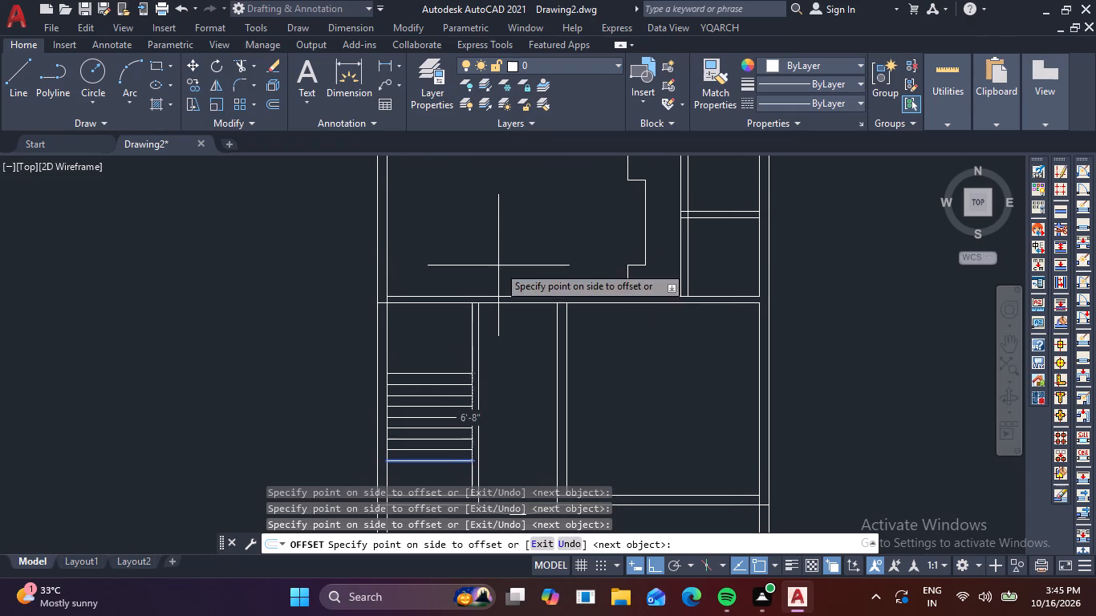
{"action": "left_click", "coordinate": [498, 265]}
{"action": "left_click", "coordinate": [505, 257]}
{"action": "left_click", "coordinate": [517, 247]}
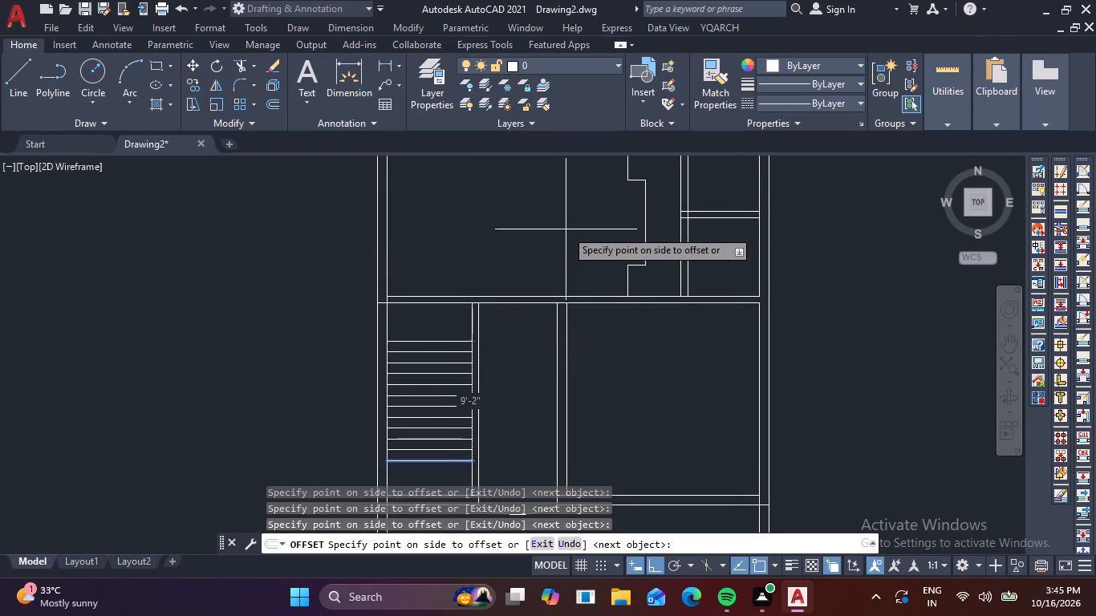
{"action": "key", "text": "Escape"}
Draw a vertical centre line 8'-4" long from the top stair tread's midpoint to the bottom tread's midpoint.
{"action": "middle_click_drag", "start_coordinate": [510, 347], "coordinate": [505, 323]}
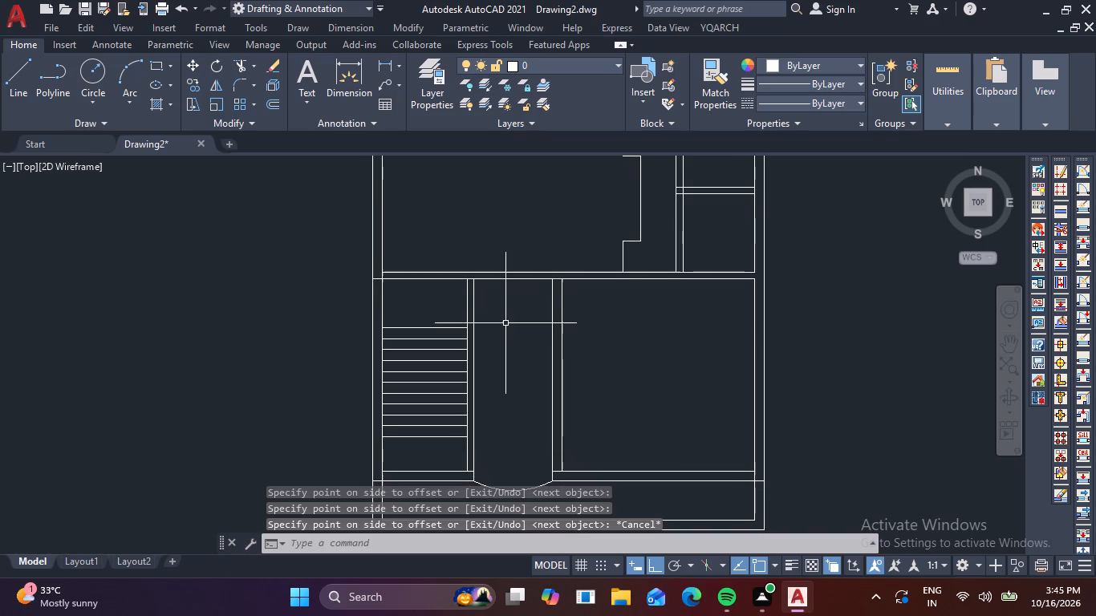
{"action": "key", "text": "l"}
{"action": "key", "text": "space"}
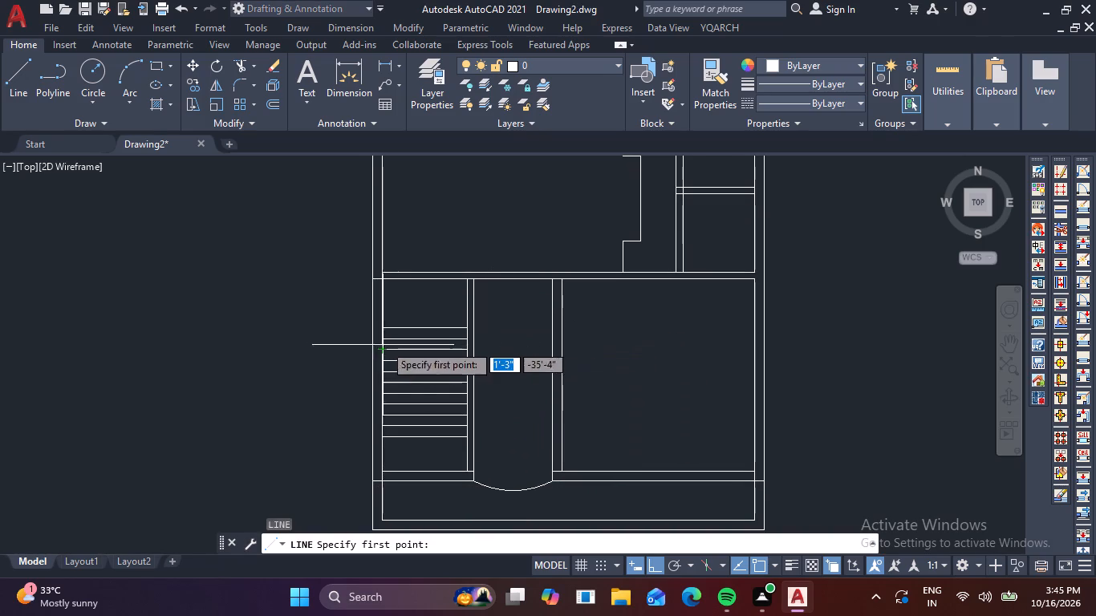
{"action": "left_click", "coordinate": [429, 329]}
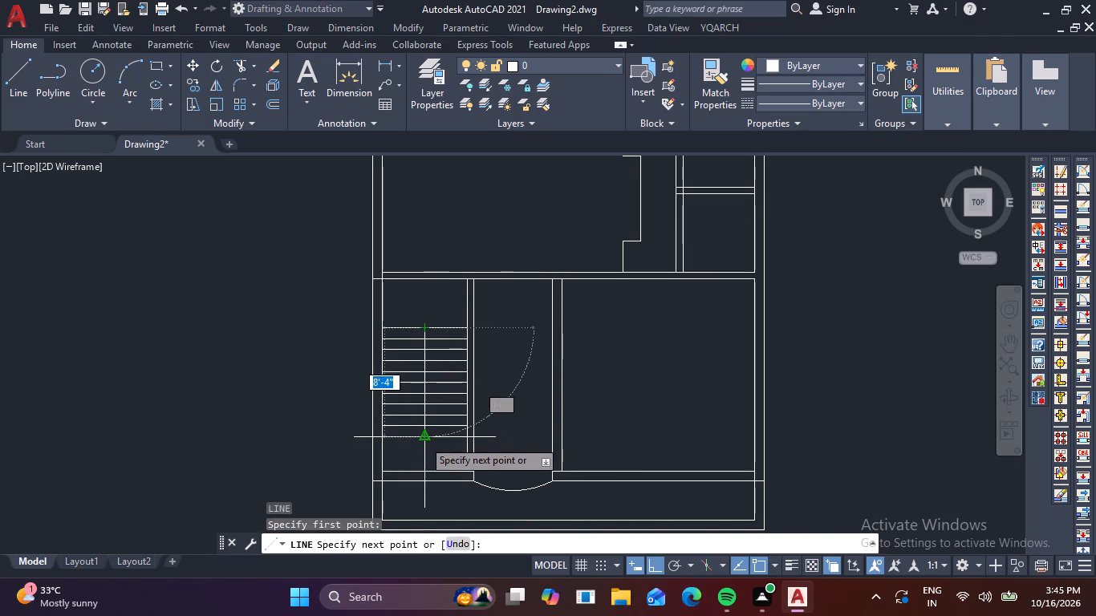
{"action": "left_click", "coordinate": [423, 440]}
{"action": "key", "text": "Escape"}
Draw two short lines across the lower wall of the lower-right room to mark the ends of a window.
{"action": "scroll", "coordinate": [422, 441], "scroll_direction": "down", "scroll_amount": 2}
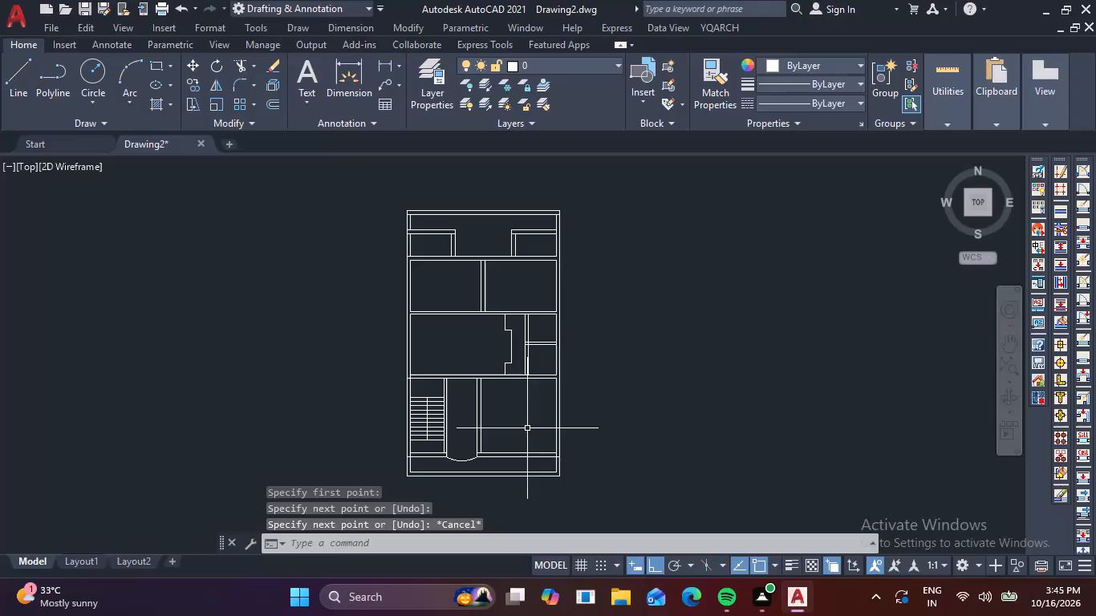
{"action": "scroll", "coordinate": [493, 466], "scroll_direction": "up", "scroll_amount": 2}
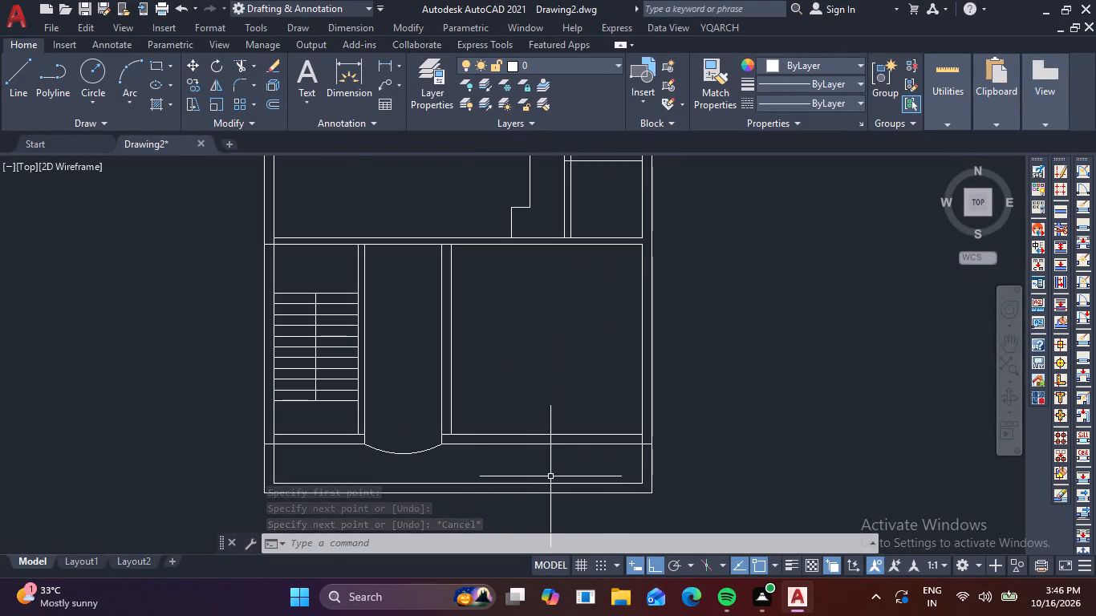
{"action": "key", "text": "l"}
{"action": "key", "text": "space"}
{"action": "left_click", "coordinate": [506, 436]}
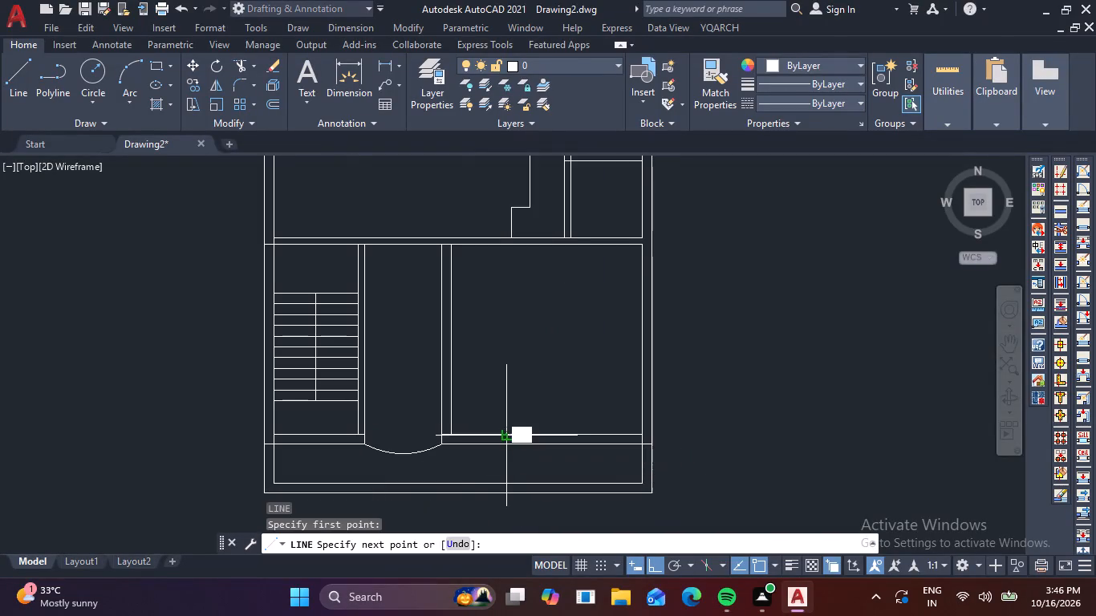
{"action": "left_click", "coordinate": [509, 449]}
{"action": "key", "text": "space"}
{"action": "key", "text": "space"}
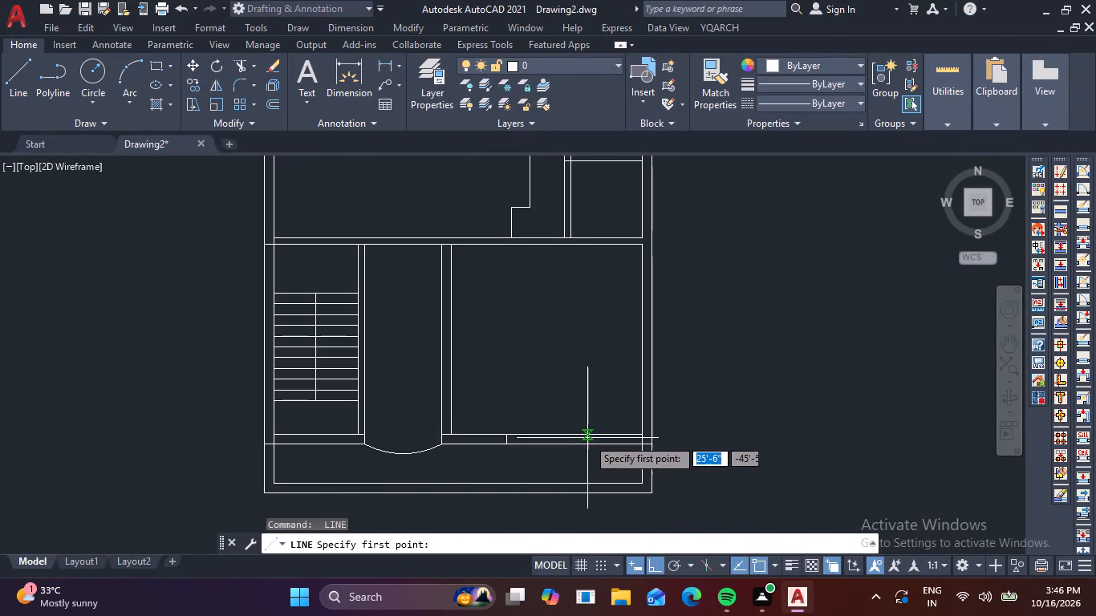
{"action": "left_click", "coordinate": [591, 437]}
{"action": "left_click", "coordinate": [595, 444]}
{"action": "key", "text": "space"}
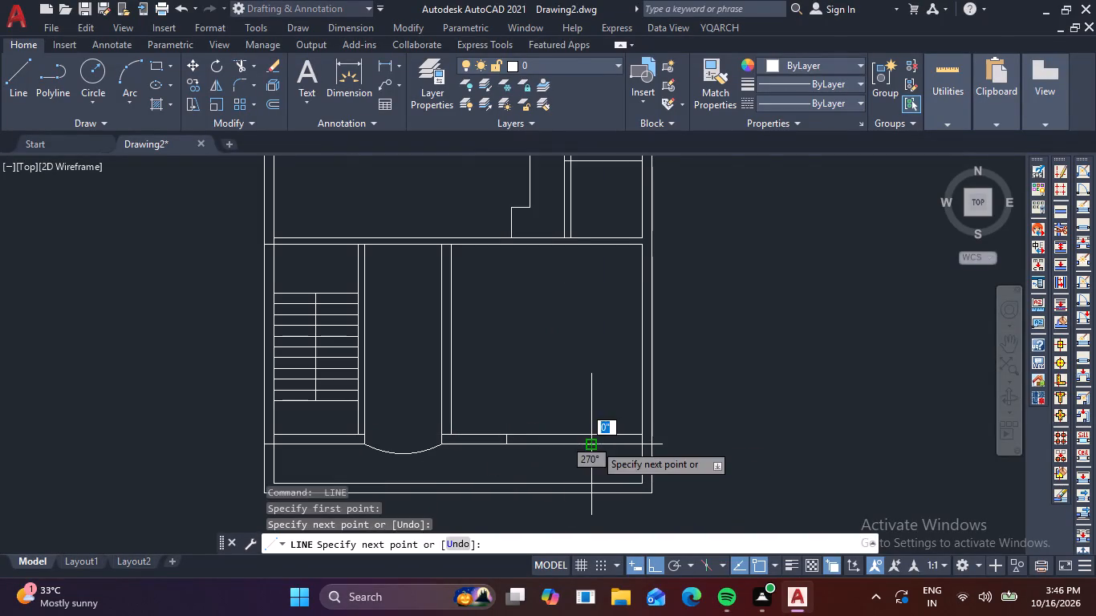
Join the midpoints of the two short lines in the lower wall with a horizontal window centre line.
{"action": "scroll", "coordinate": [595, 441], "scroll_direction": "up", "scroll_amount": 3}
{"action": "key", "text": "space"}
{"action": "left_click", "coordinate": [567, 440]}
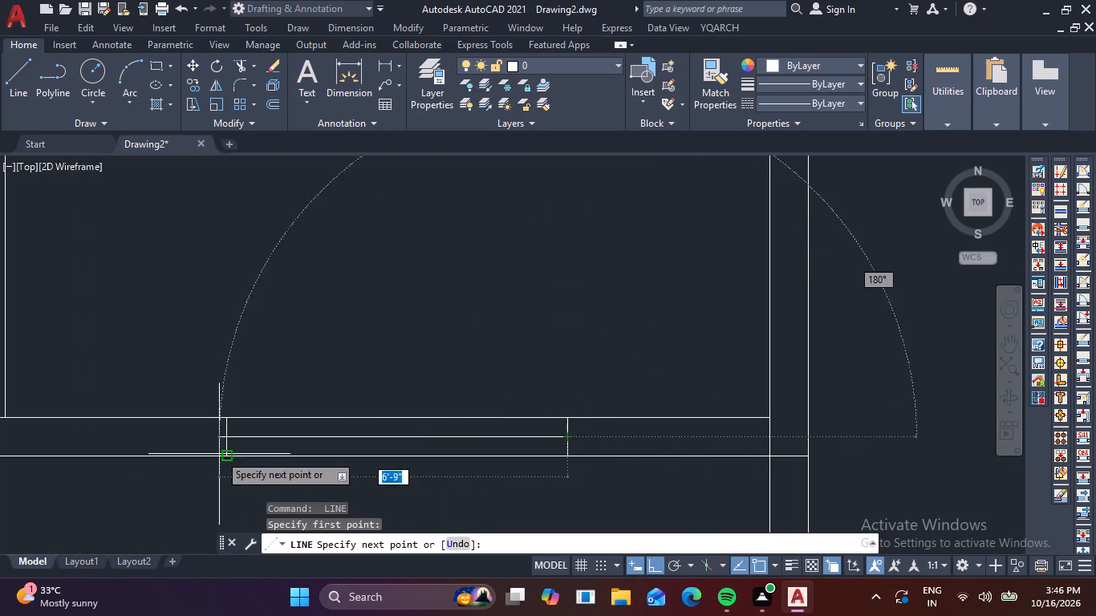
{"action": "left_click", "coordinate": [228, 439]}
{"action": "key", "text": "space"}
Draw two short lines across the partition between the arc-fronted passage and the lower-right room, one near its top and one farther down.
{"action": "scroll", "coordinate": [299, 439], "scroll_direction": "down", "scroll_amount": 4}
{"action": "middle_click_drag", "start_coordinate": [306, 400], "coordinate": [388, 413]}
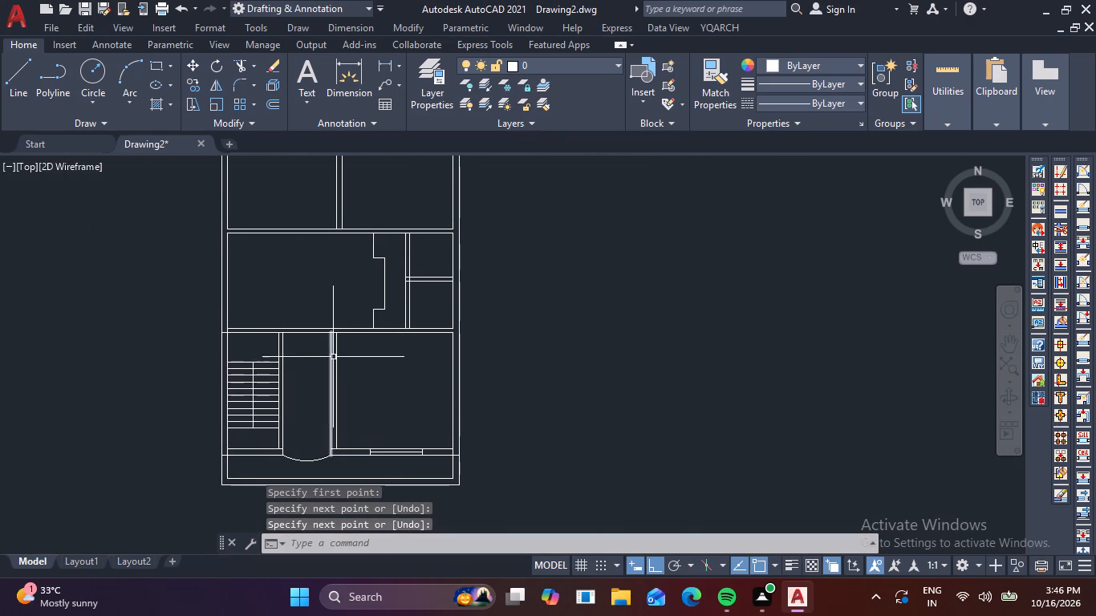
{"action": "scroll", "coordinate": [339, 368], "scroll_direction": "up", "scroll_amount": 2}
{"action": "middle_click_drag", "start_coordinate": [341, 371], "coordinate": [490, 389]}
{"action": "key", "text": "space"}
{"action": "left_click", "coordinate": [460, 337]}
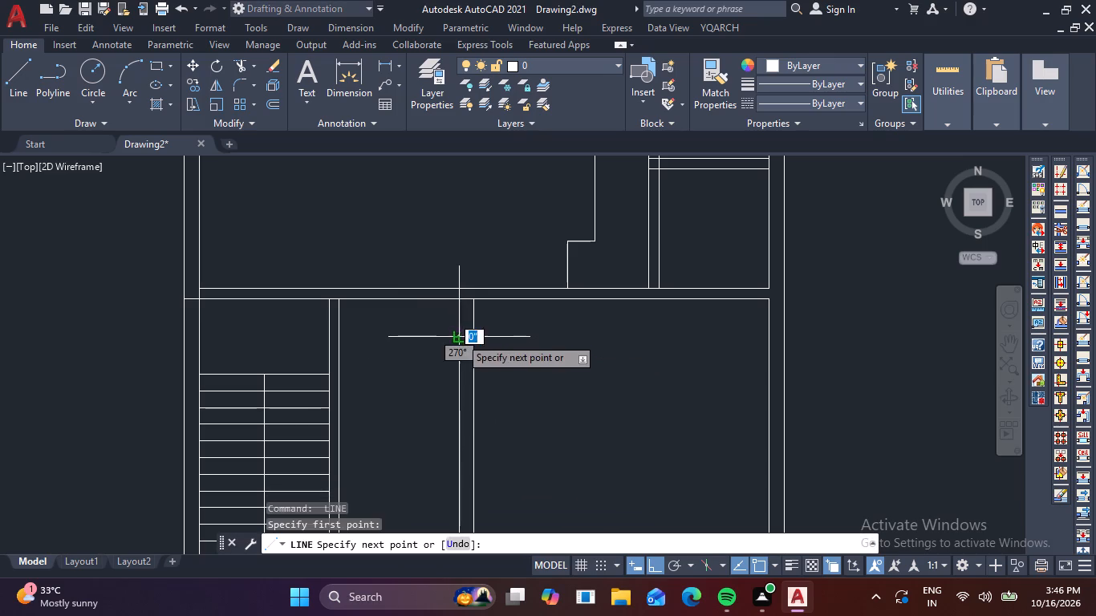
{"action": "left_click", "coordinate": [473, 337]}
{"action": "key", "text": "space"}
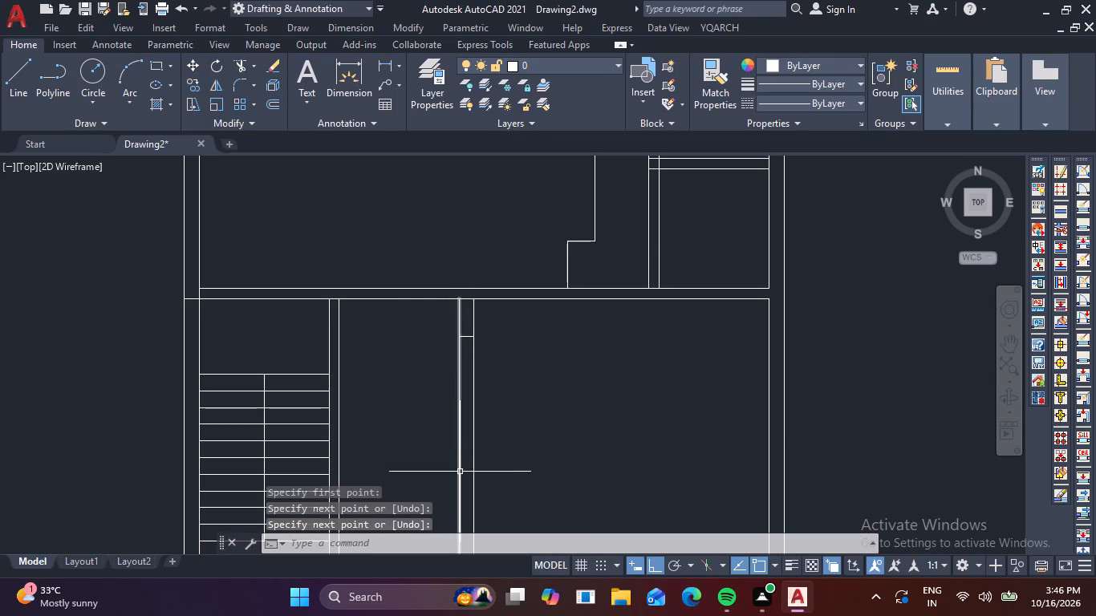
{"action": "key", "text": "space"}
{"action": "left_click", "coordinate": [458, 505]}
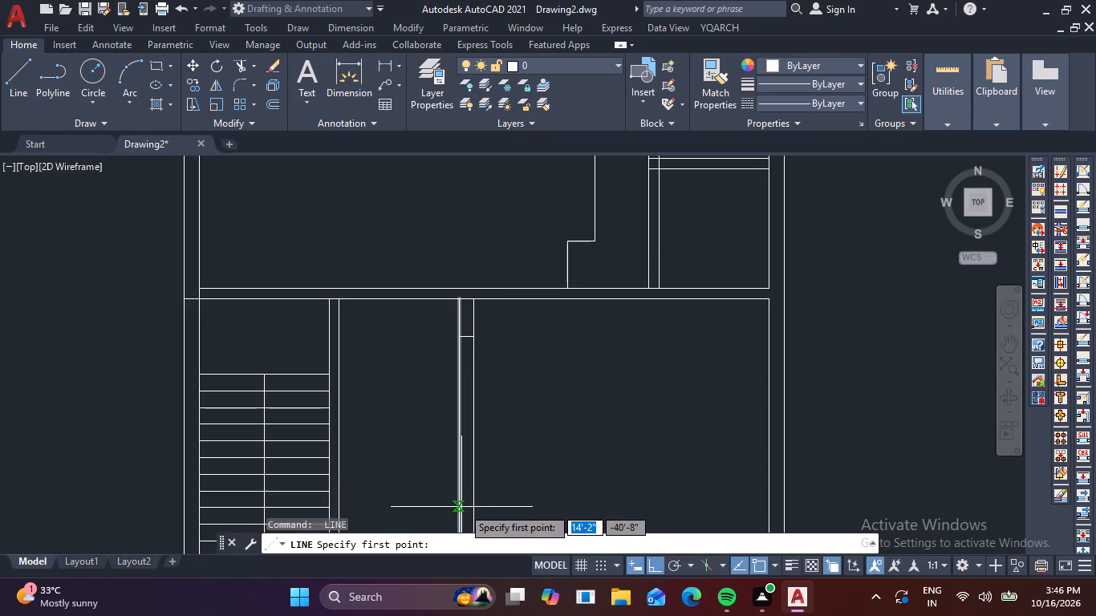
{"action": "left_click", "coordinate": [477, 509]}
{"action": "key", "text": "space"}
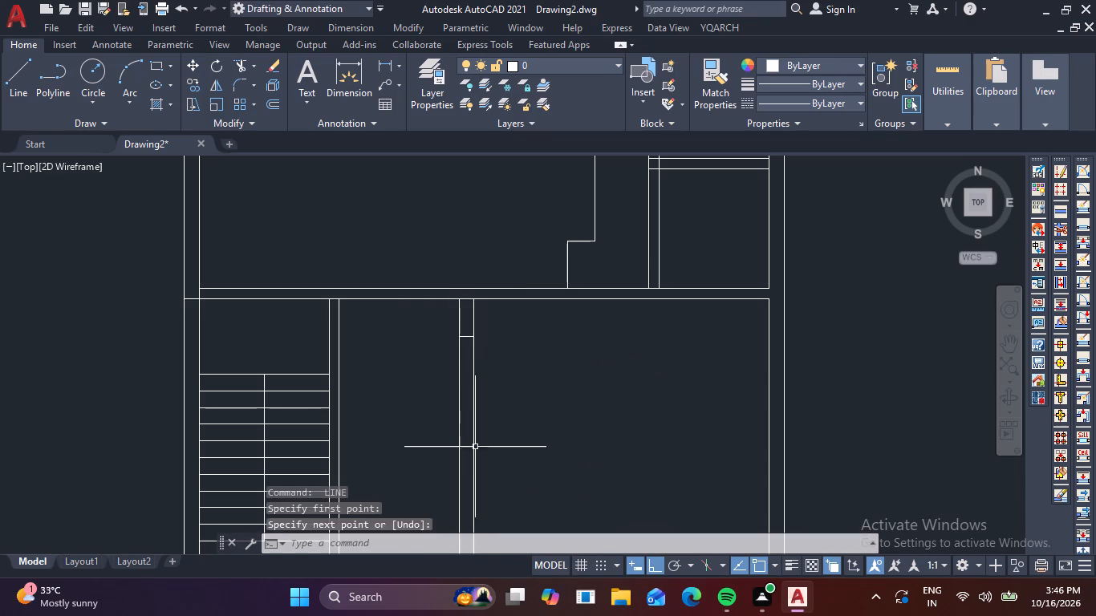
{"action": "key", "text": "space"}
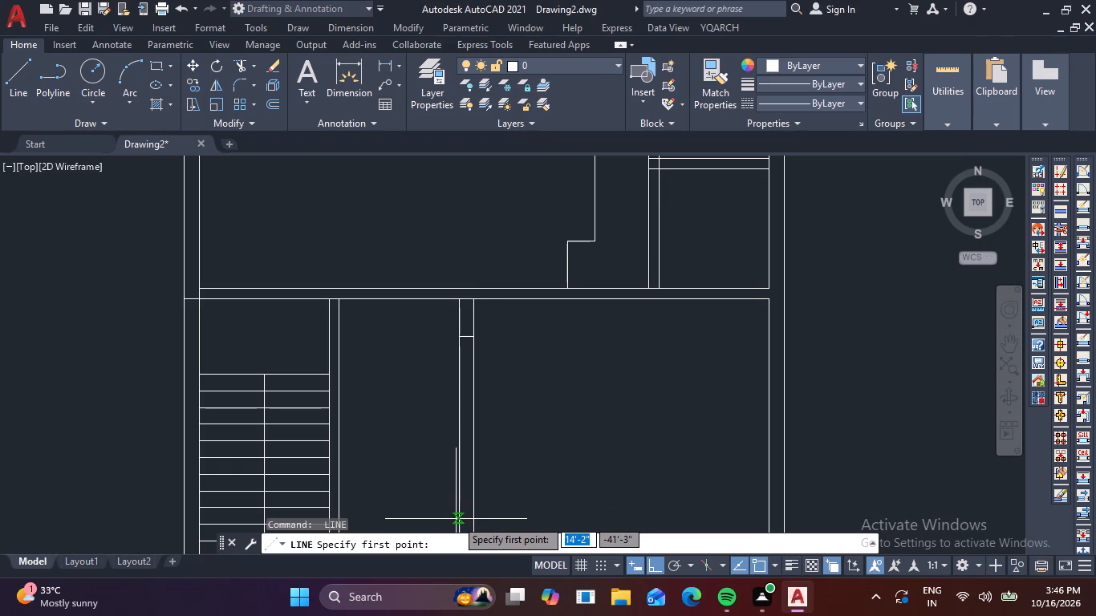
{"action": "left_click", "coordinate": [457, 519]}
{"action": "left_click", "coordinate": [473, 520]}
{"action": "key", "text": "space"}
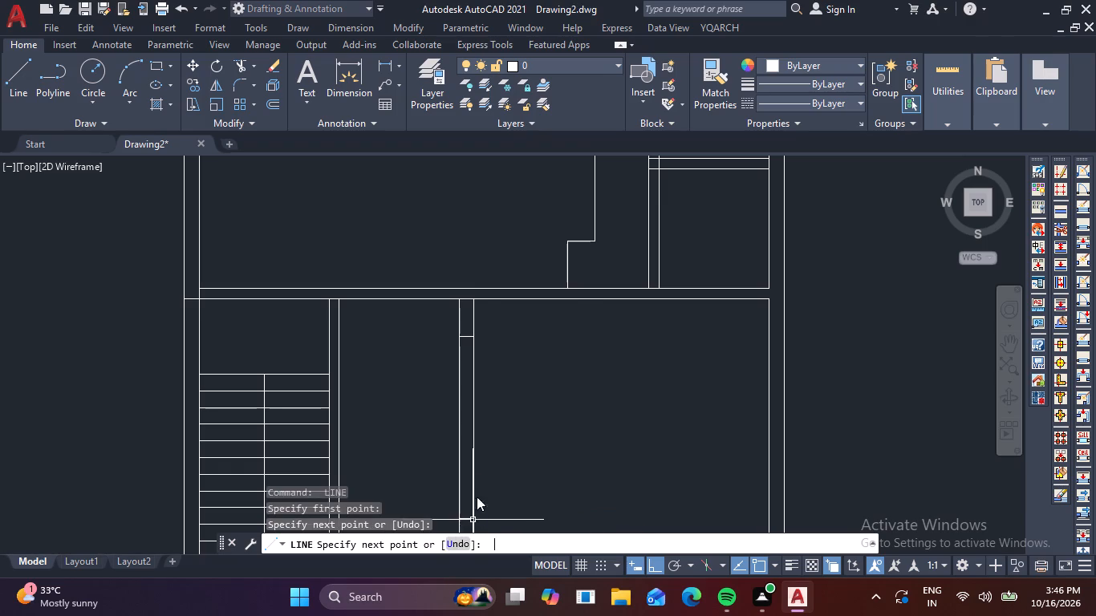
Join the midpoints of the partition's two short lines with a vertical centre line.
{"action": "key", "text": "space"}
{"action": "left_click", "coordinate": [466, 338]}
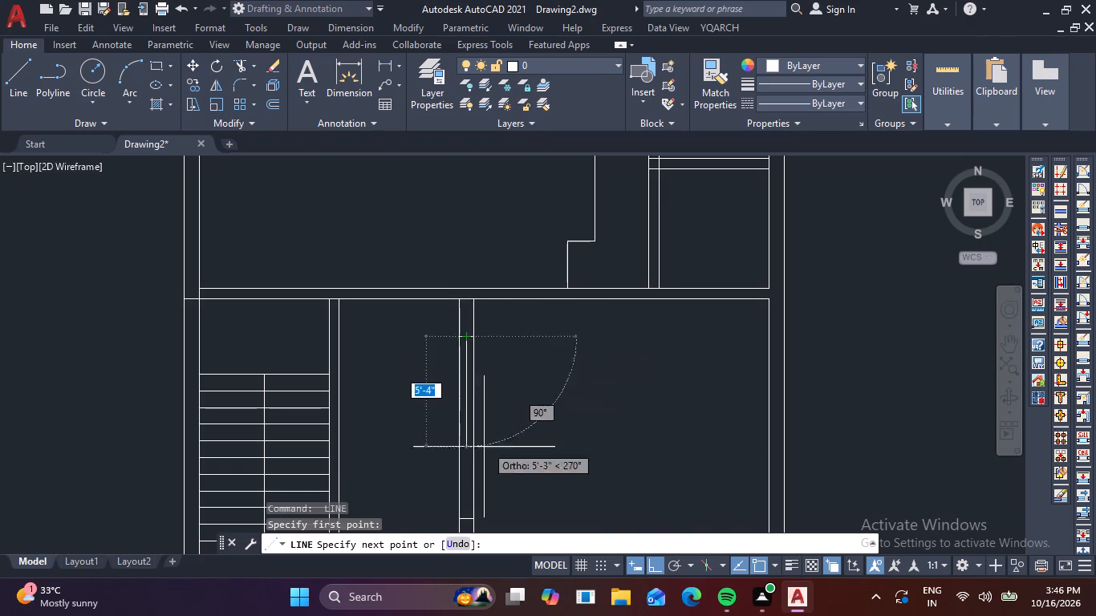
{"action": "left_click", "coordinate": [463, 521]}
{"action": "key", "text": "space"}
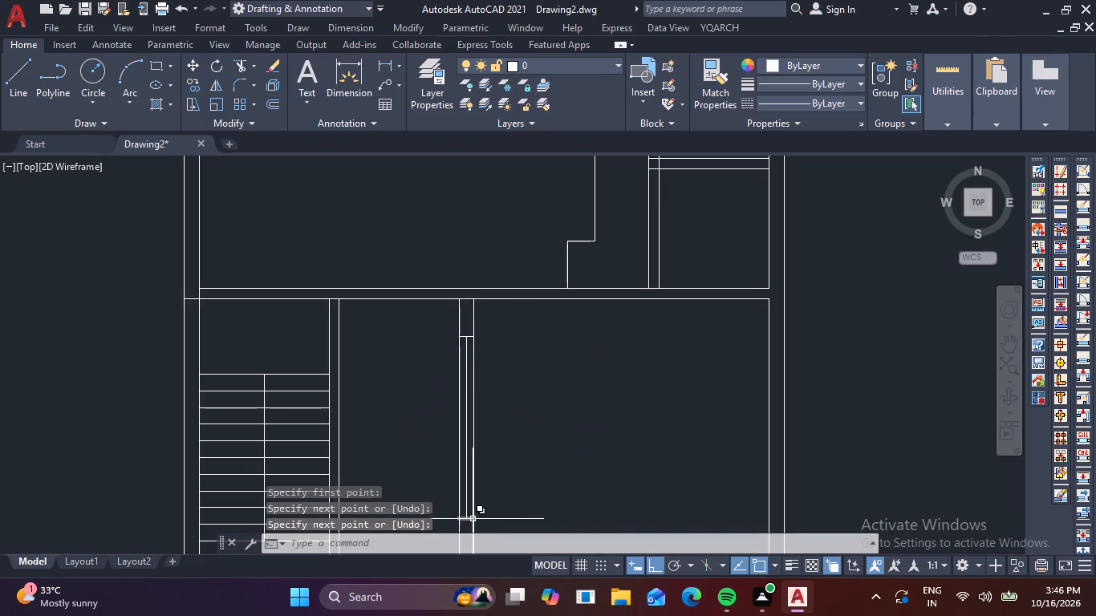
Draw two short lines about 5'-5" apart across the wall between the middle-left room and the large room with the stepped edge below.
{"action": "scroll", "coordinate": [554, 476], "scroll_direction": "down", "scroll_amount": 2}
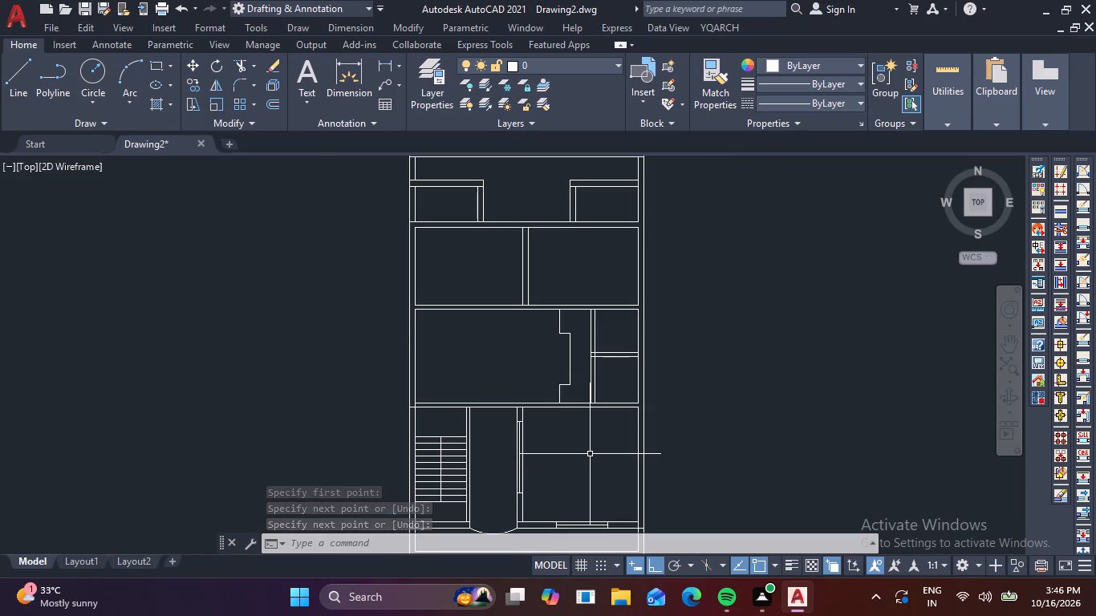
{"action": "middle_click_drag", "start_coordinate": [575, 437], "coordinate": [626, 490]}
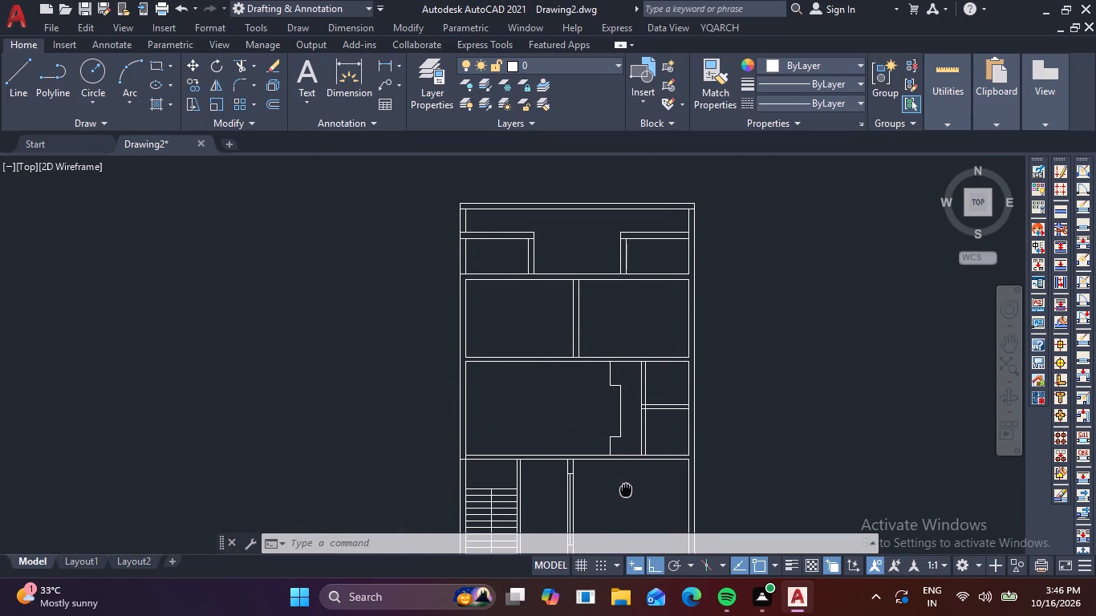
{"action": "middle_click_drag", "start_coordinate": [626, 490], "coordinate": [639, 503]}
{"action": "scroll", "coordinate": [487, 380], "scroll_direction": "up", "scroll_amount": 1}
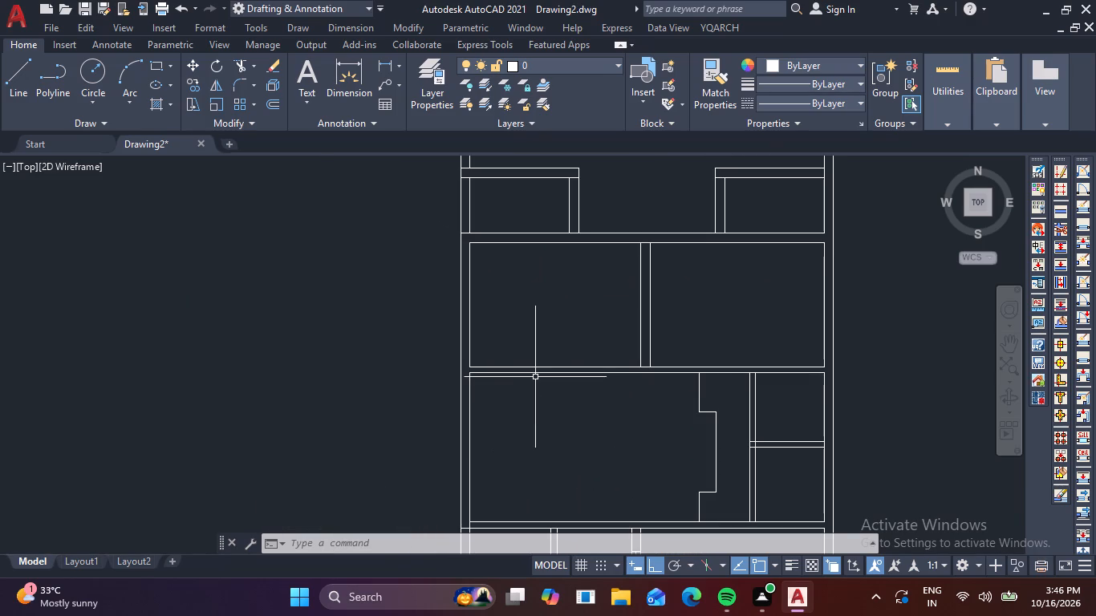
{"action": "scroll", "coordinate": [523, 367], "scroll_direction": "up", "scroll_amount": 2}
{"action": "key", "text": "space"}
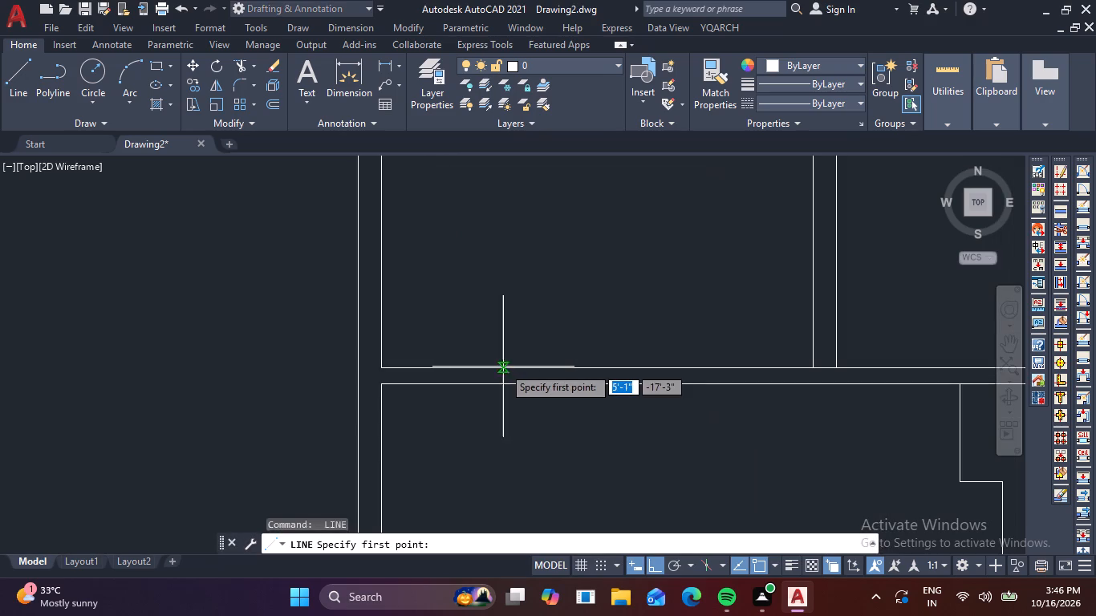
{"action": "left_click", "coordinate": [456, 368]}
{"action": "left_click", "coordinate": [457, 383]}
{"action": "key", "text": "space"}
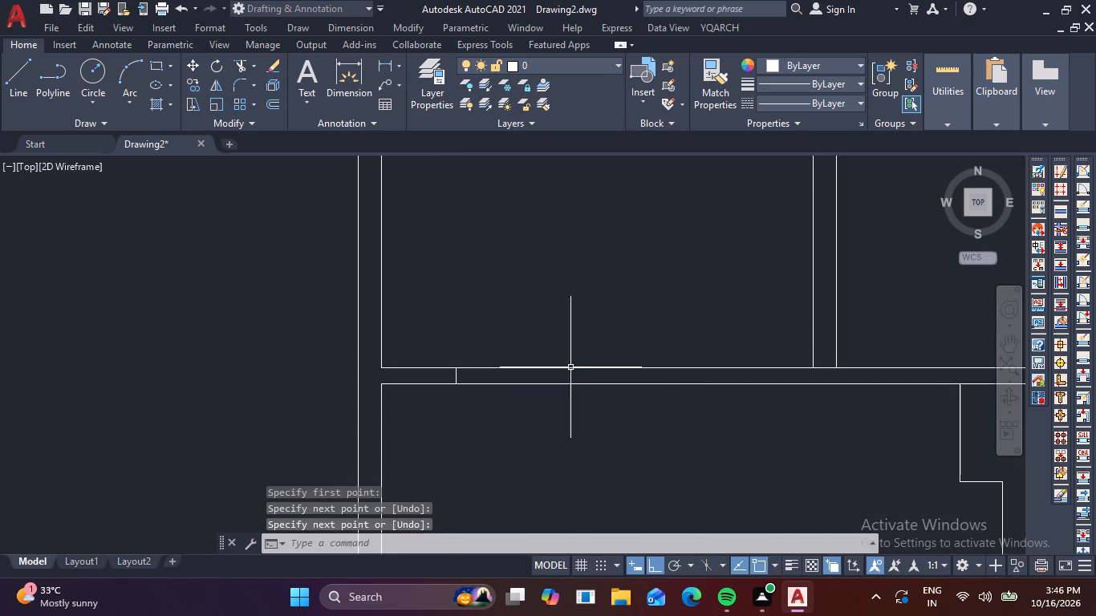
{"action": "key", "text": "space"}
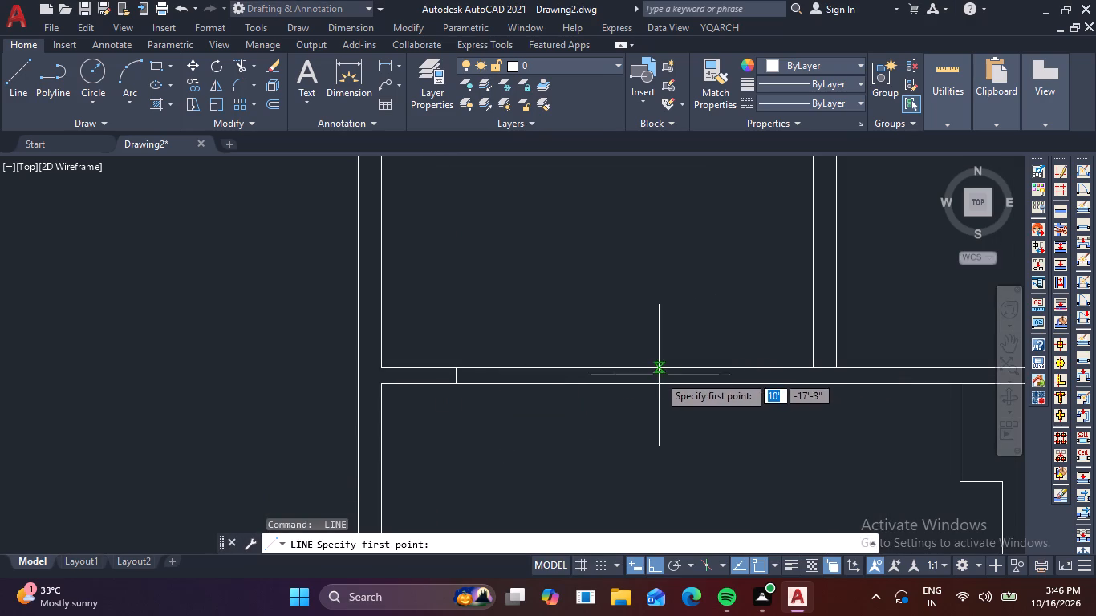
{"action": "left_click", "coordinate": [626, 371]}
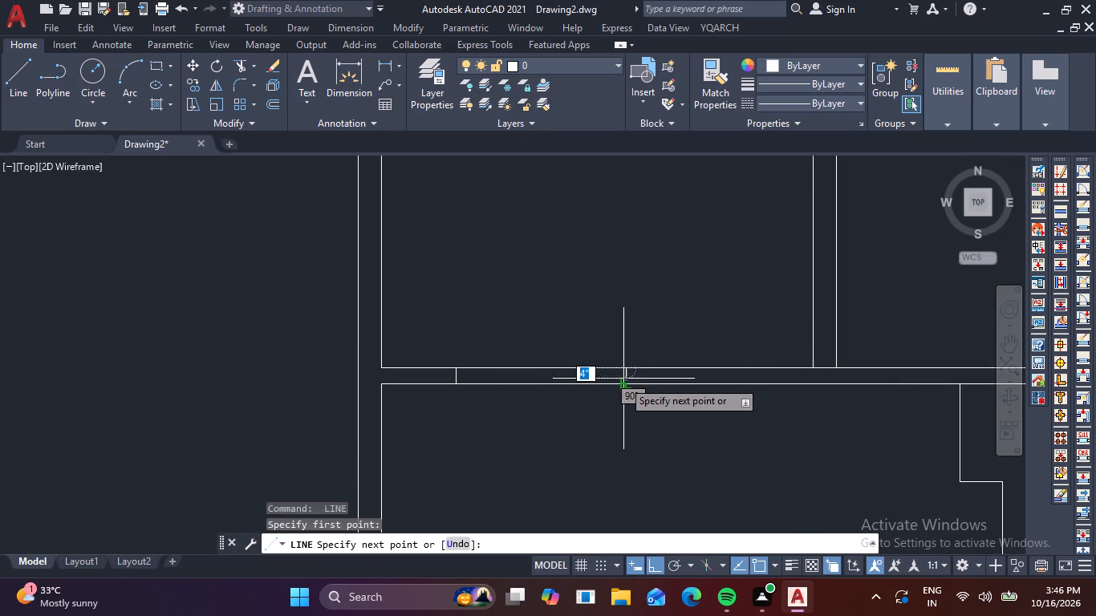
{"action": "left_click", "coordinate": [622, 384]}
{"action": "key", "text": "space"}
Join the midpoints of these two short lines with a horizontal window centre line about 5'-5" long.
{"action": "scroll", "coordinate": [564, 372], "scroll_direction": "up", "scroll_amount": 2}
{"action": "key", "text": "space"}
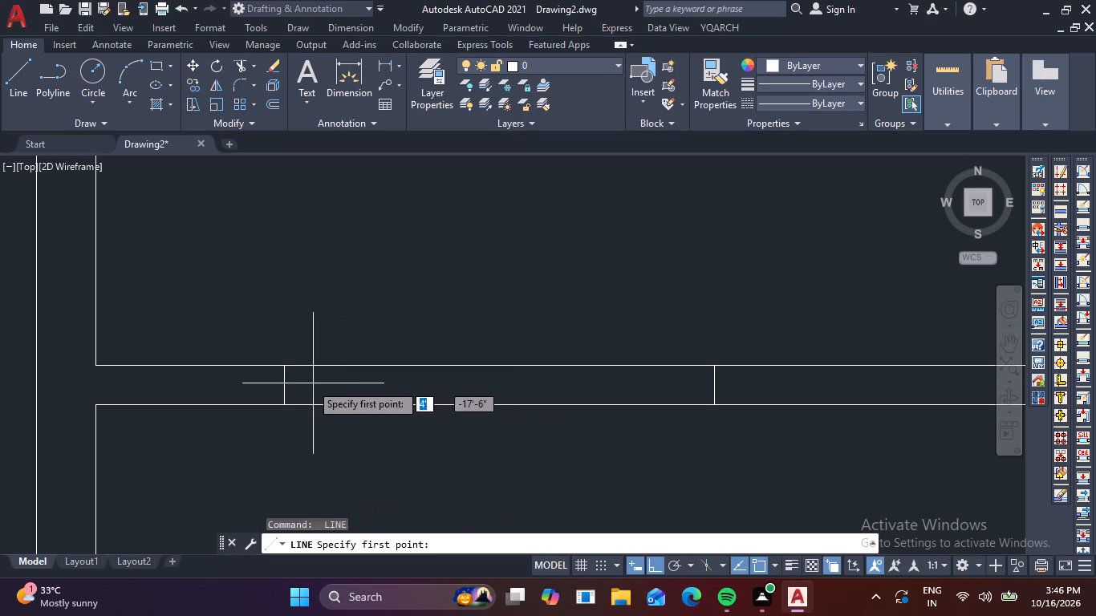
{"action": "left_click", "coordinate": [283, 382]}
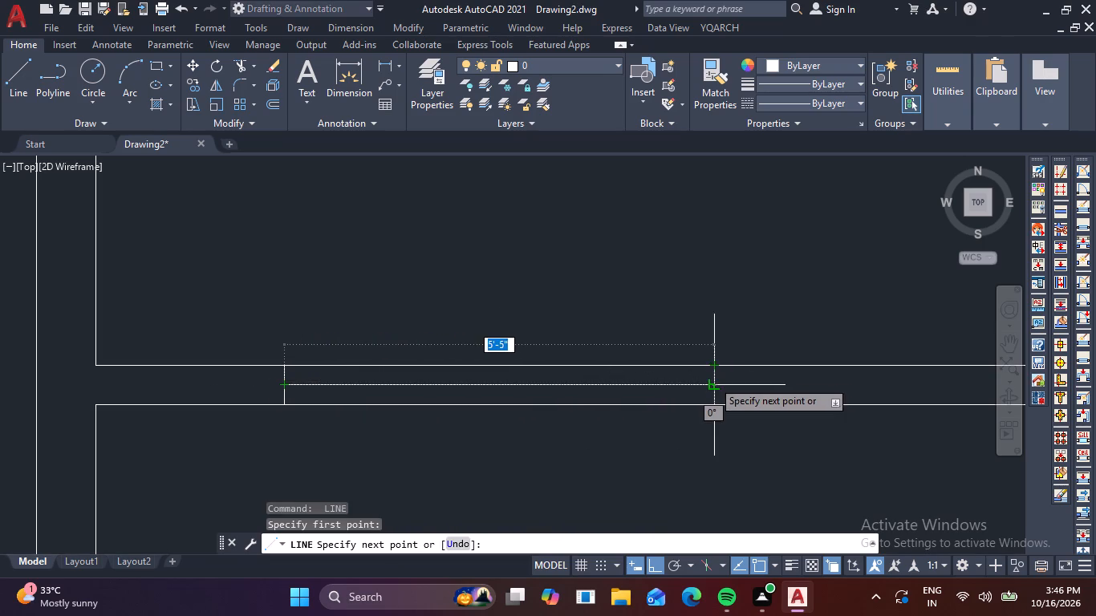
{"action": "left_click", "coordinate": [712, 380]}
{"action": "key", "text": "space"}
{"action": "scroll", "coordinate": [712, 380], "scroll_direction": "down", "scroll_amount": 2}
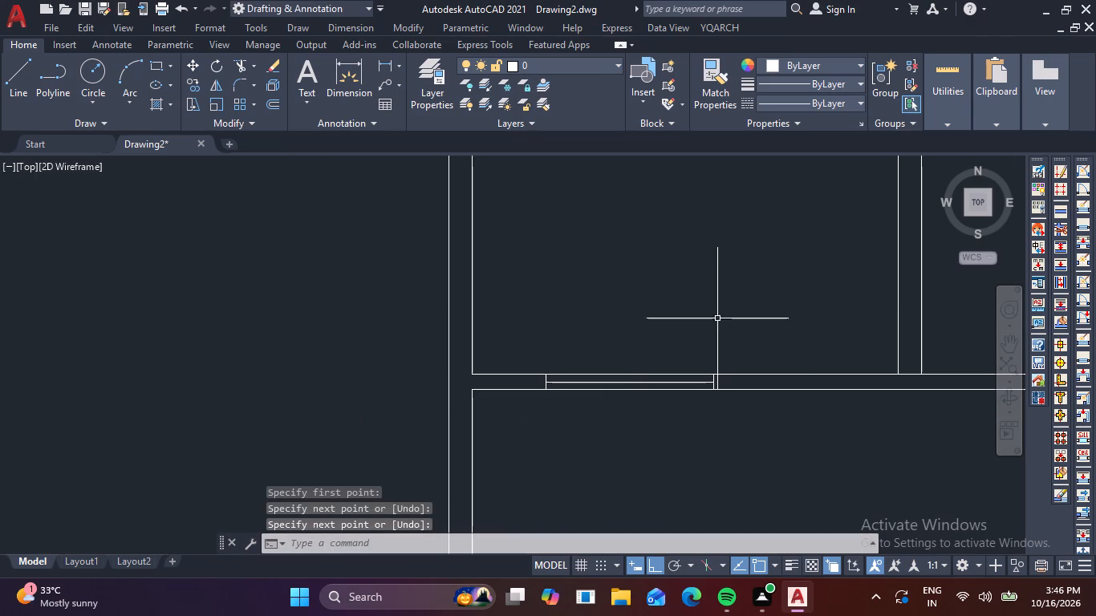
Draw two short lines about 3'-7" apart across the partition beside the upper small room, east of the stepped line.
{"action": "middle_click_drag", "start_coordinate": [719, 303], "coordinate": [618, 386]}
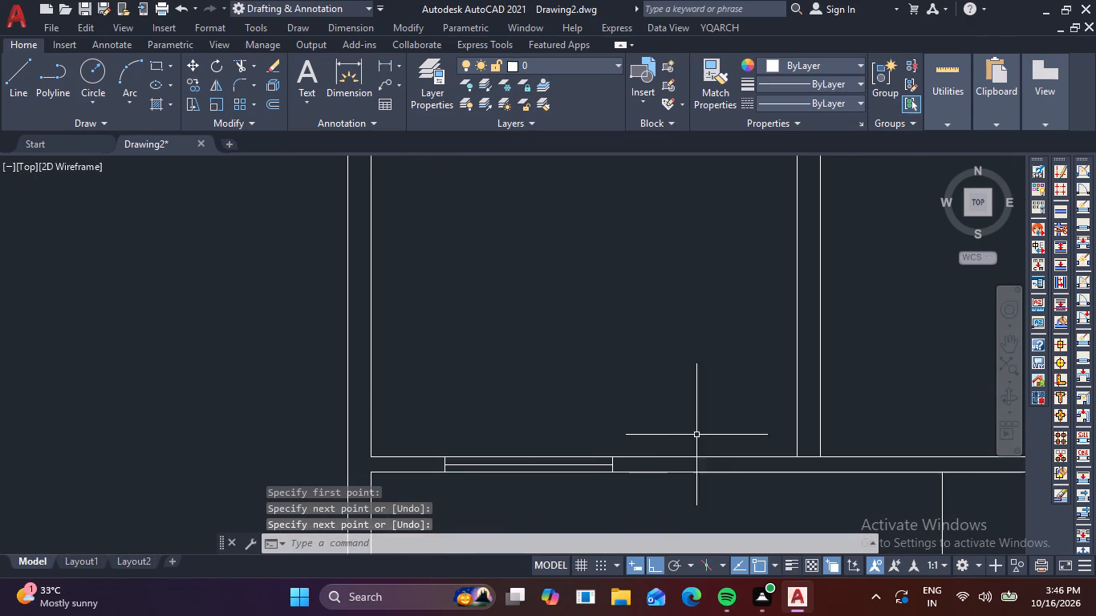
{"action": "scroll", "coordinate": [793, 441], "scroll_direction": "down", "scroll_amount": 2}
{"action": "middle_click_drag", "start_coordinate": [810, 448], "coordinate": [638, 388]}
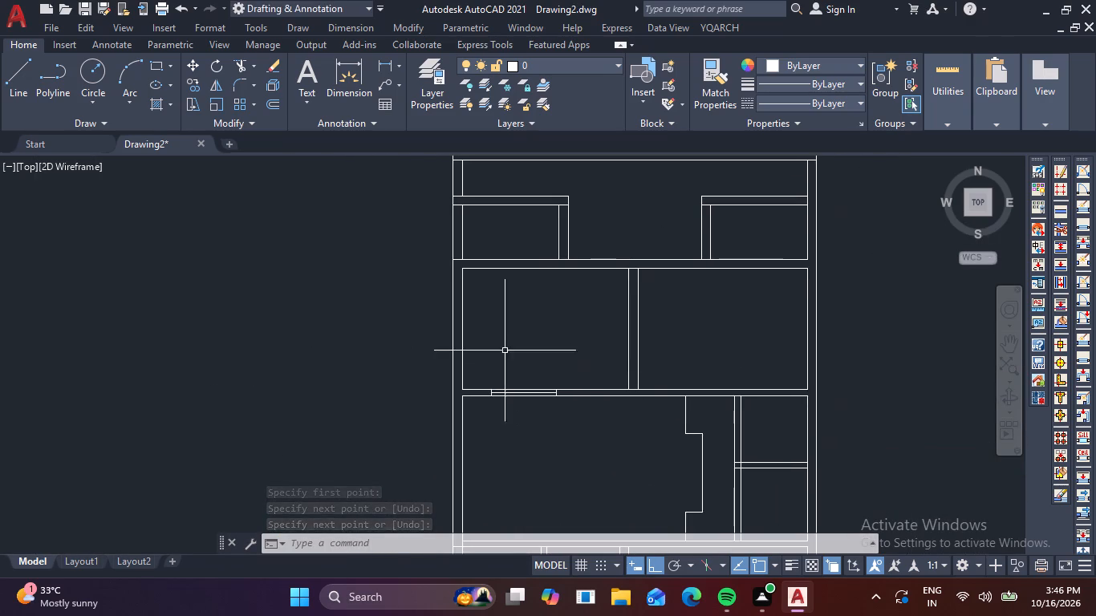
{"action": "middle_click_drag", "start_coordinate": [664, 402], "coordinate": [544, 337]}
{"action": "scroll", "coordinate": [631, 350], "scroll_direction": "up", "scroll_amount": 2}
{"action": "key", "text": "space"}
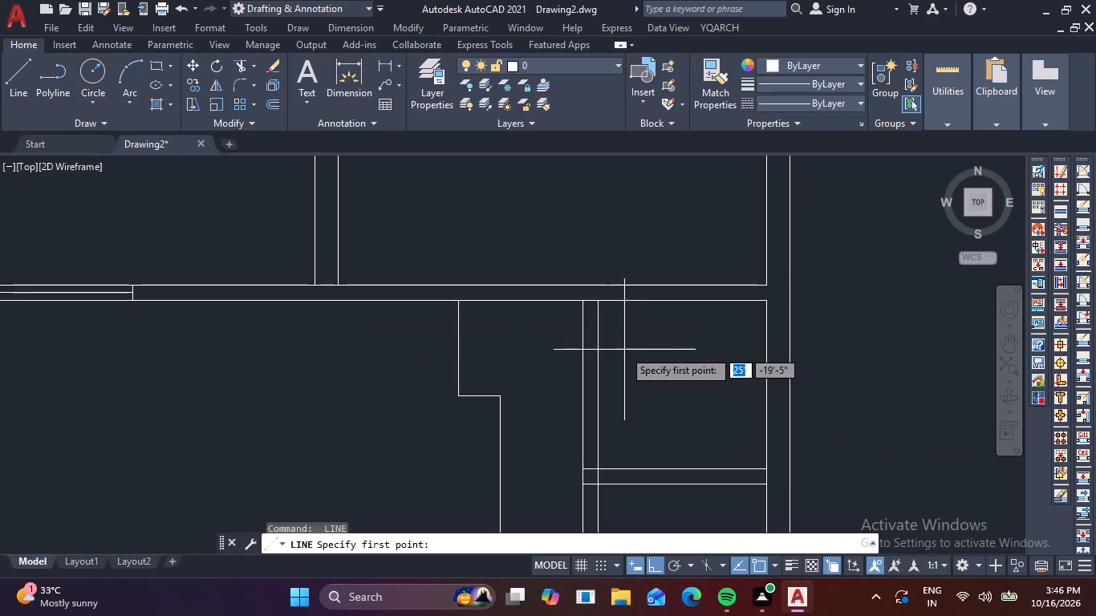
{"action": "left_click", "coordinate": [578, 328]}
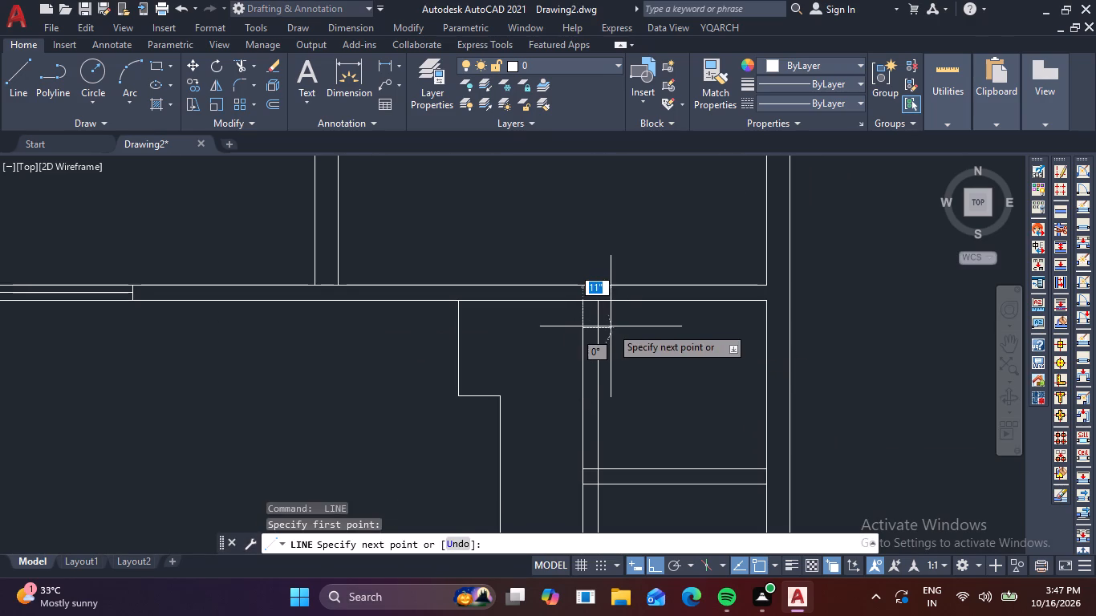
{"action": "left_click", "coordinate": [599, 331]}
{"action": "key", "text": "space"}
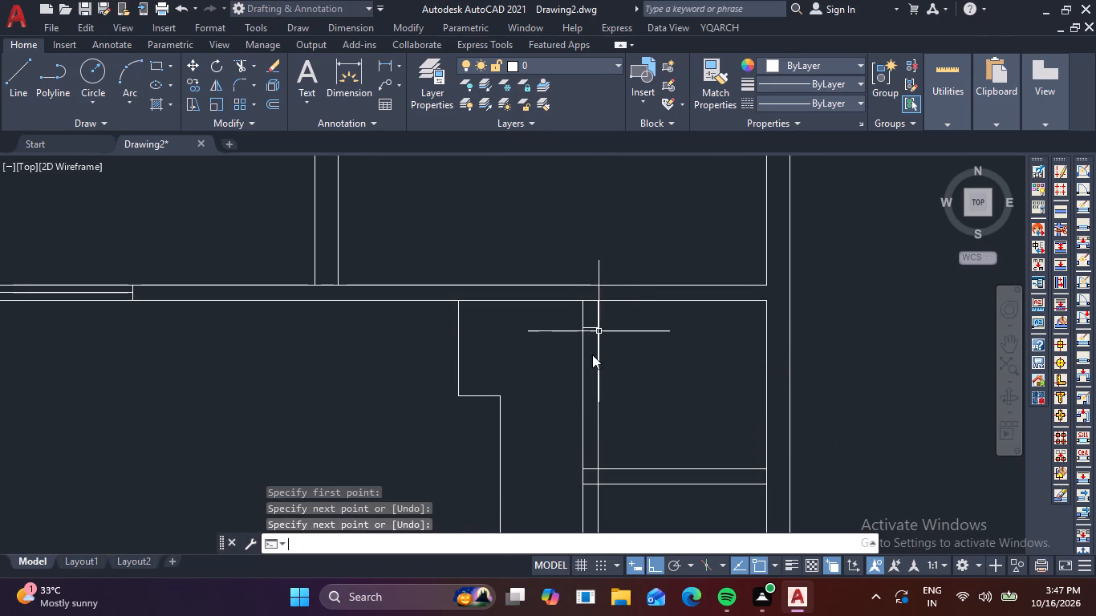
{"action": "key", "text": "space"}
{"action": "left_click", "coordinate": [585, 438]}
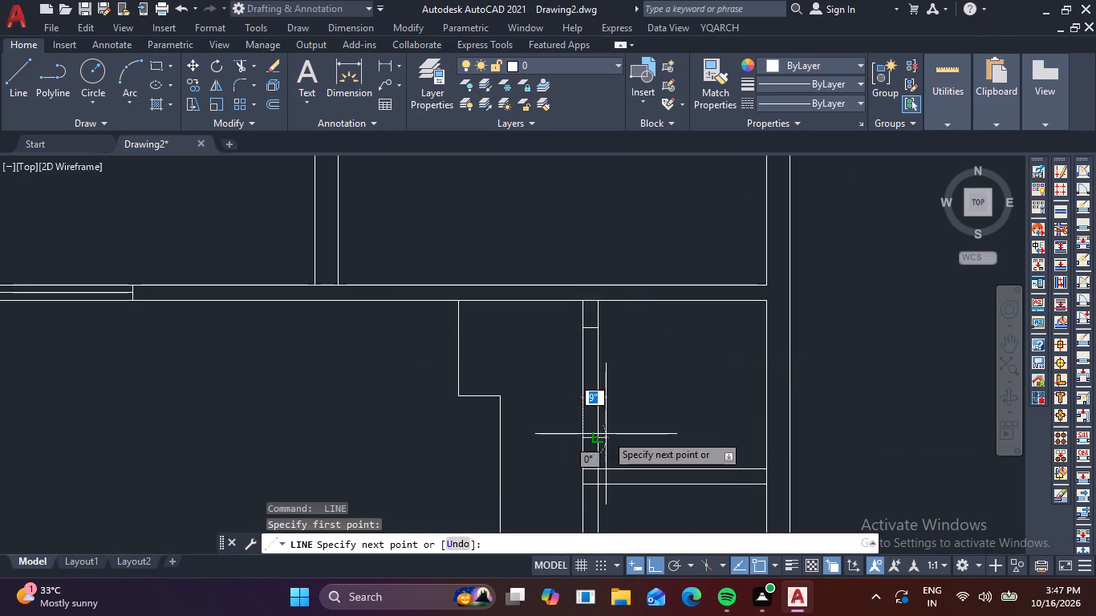
{"action": "left_click", "coordinate": [603, 434]}
{"action": "key", "text": "space"}
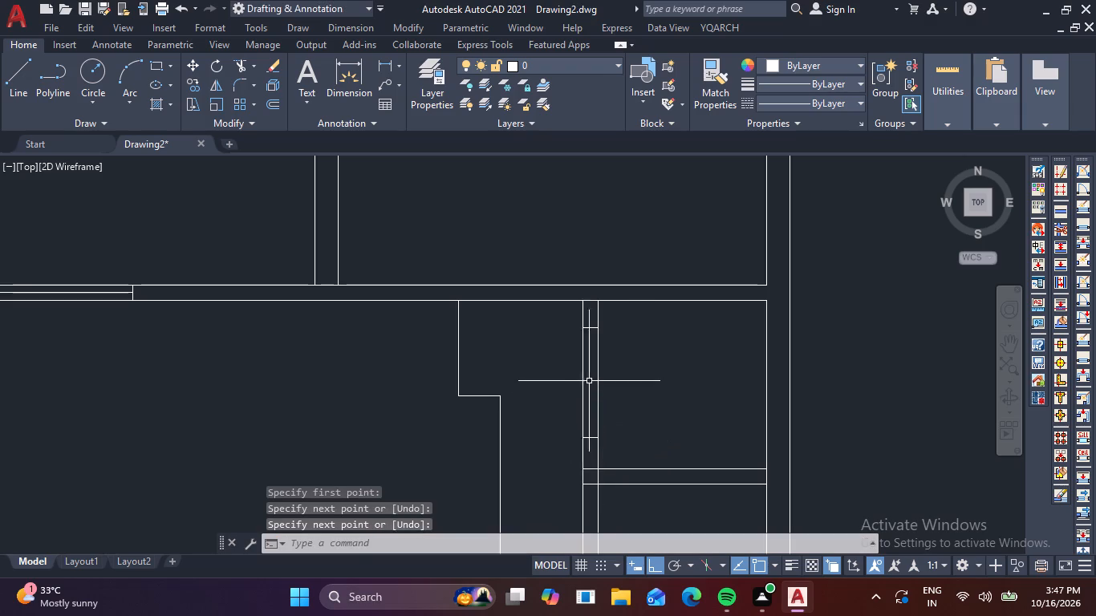
Join the midpoints of the partition's two short lines with a vertical centre line about 3'-7" long.
{"action": "scroll", "coordinate": [589, 379], "scroll_direction": "up", "scroll_amount": 2}
{"action": "middle_click_drag", "start_coordinate": [589, 378], "coordinate": [576, 302]}
{"action": "key", "text": "space"}
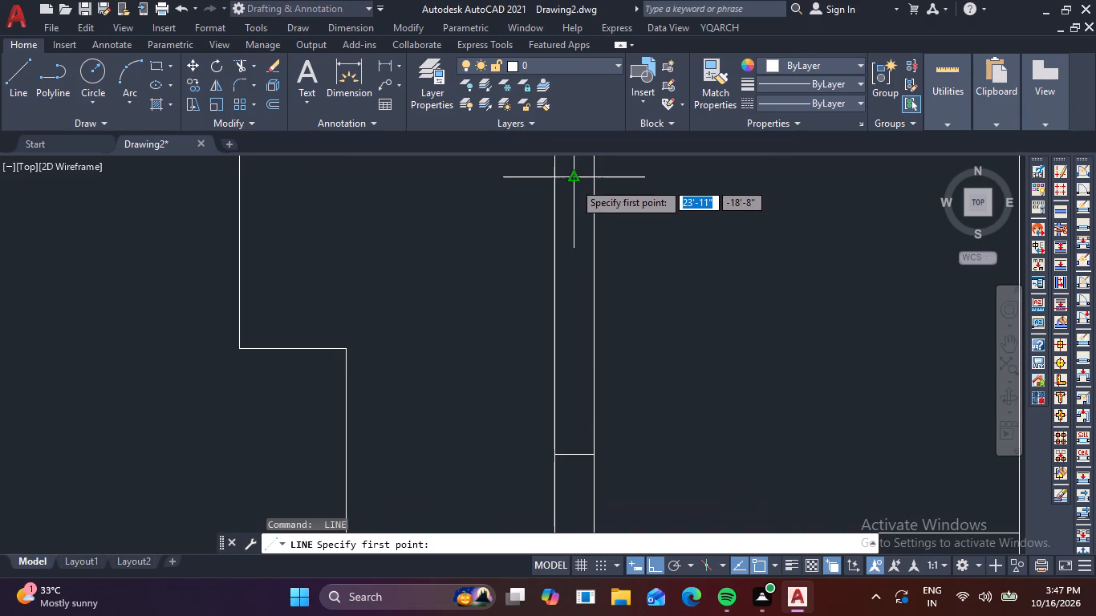
{"action": "left_click", "coordinate": [574, 180]}
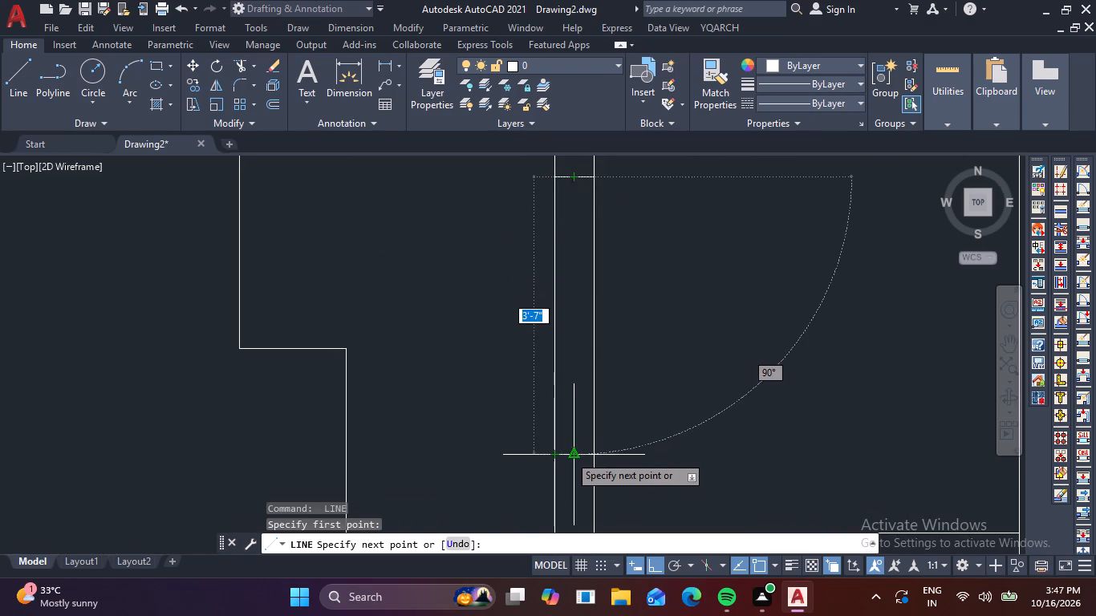
{"action": "left_click", "coordinate": [569, 455]}
{"action": "key", "text": "space"}
{"action": "scroll", "coordinate": [569, 455], "scroll_direction": "down", "scroll_amount": 2}
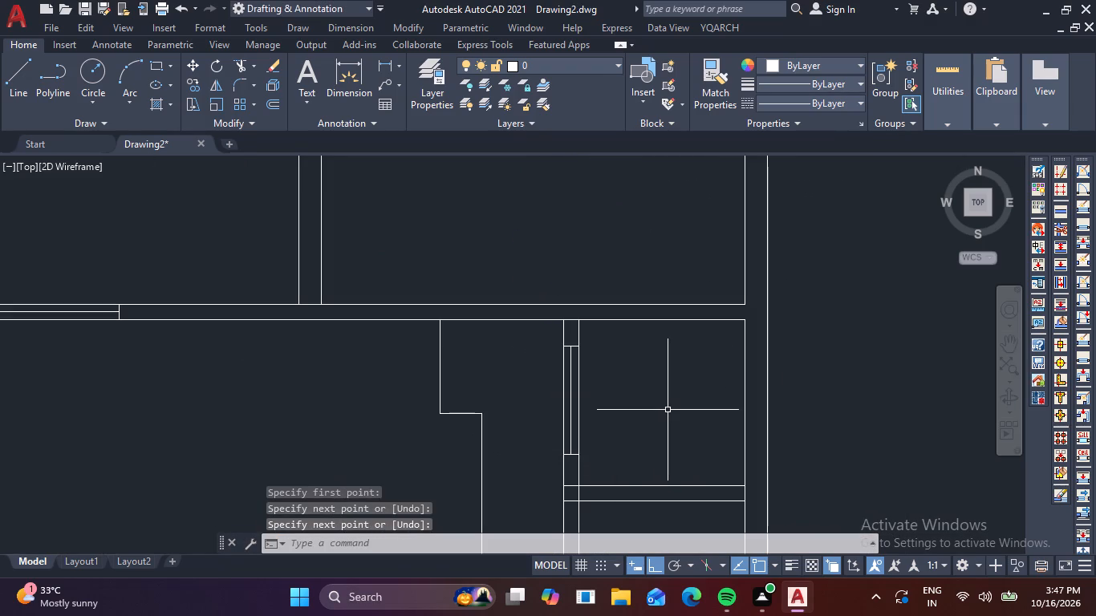
Draw two short lines about 4'-4" apart across the wall above the middle-right room, between its partition and the upper-right room.
{"action": "middle_click_drag", "start_coordinate": [671, 397], "coordinate": [671, 398]}
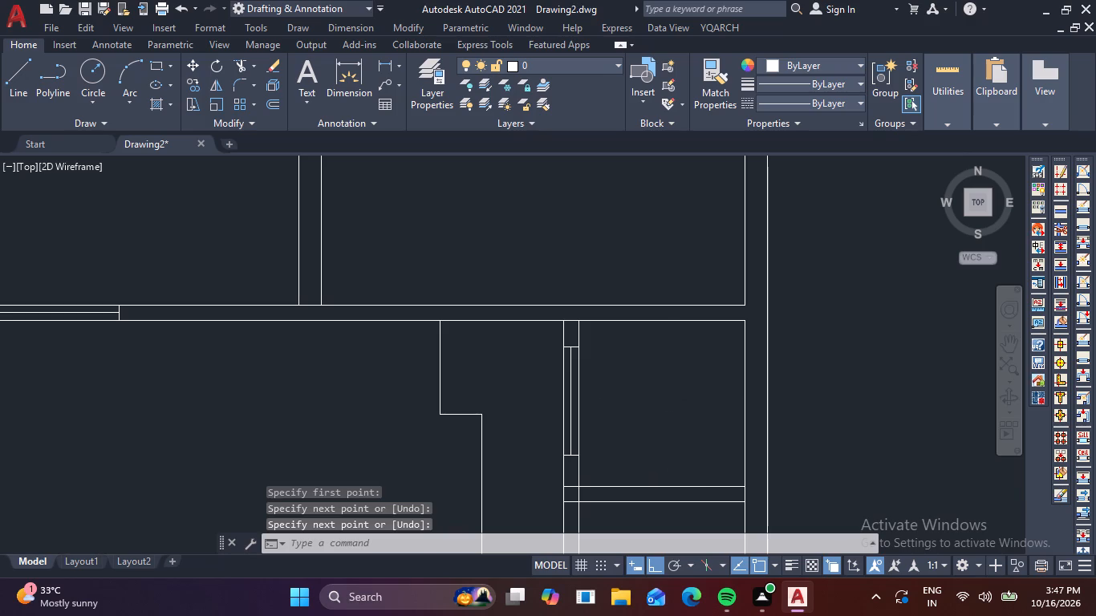
{"action": "middle_click_drag", "start_coordinate": [671, 398], "coordinate": [682, 525]}
{"action": "scroll", "coordinate": [669, 488], "scroll_direction": "down", "scroll_amount": 1}
{"action": "middle_click_drag", "start_coordinate": [631, 388], "coordinate": [669, 437]}
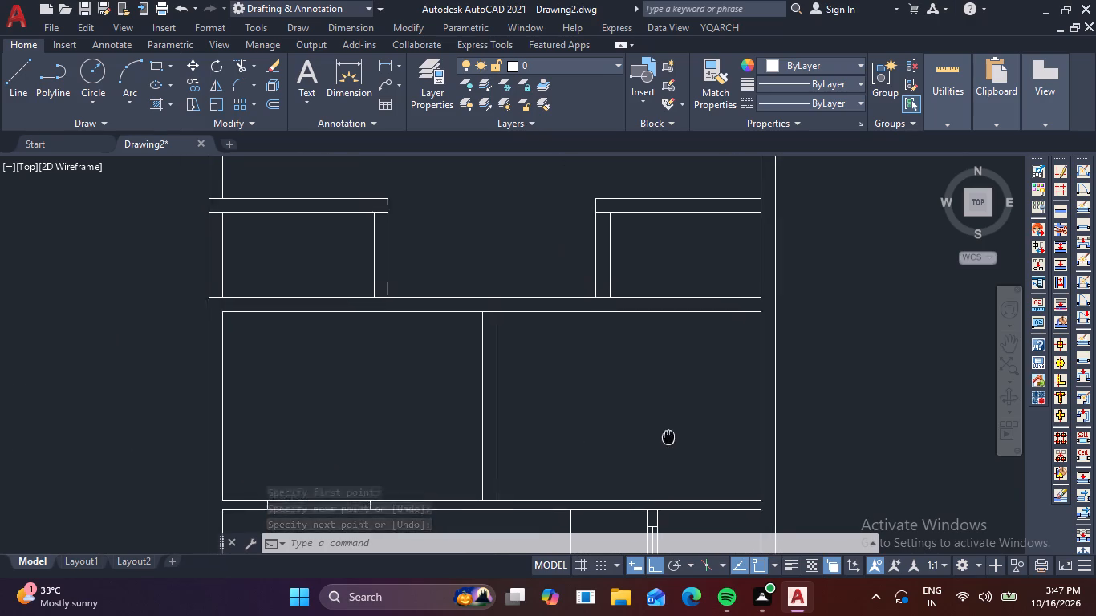
{"action": "middle_click_drag", "start_coordinate": [669, 437], "coordinate": [692, 457]}
{"action": "scroll", "coordinate": [591, 397], "scroll_direction": "up", "scroll_amount": 1}
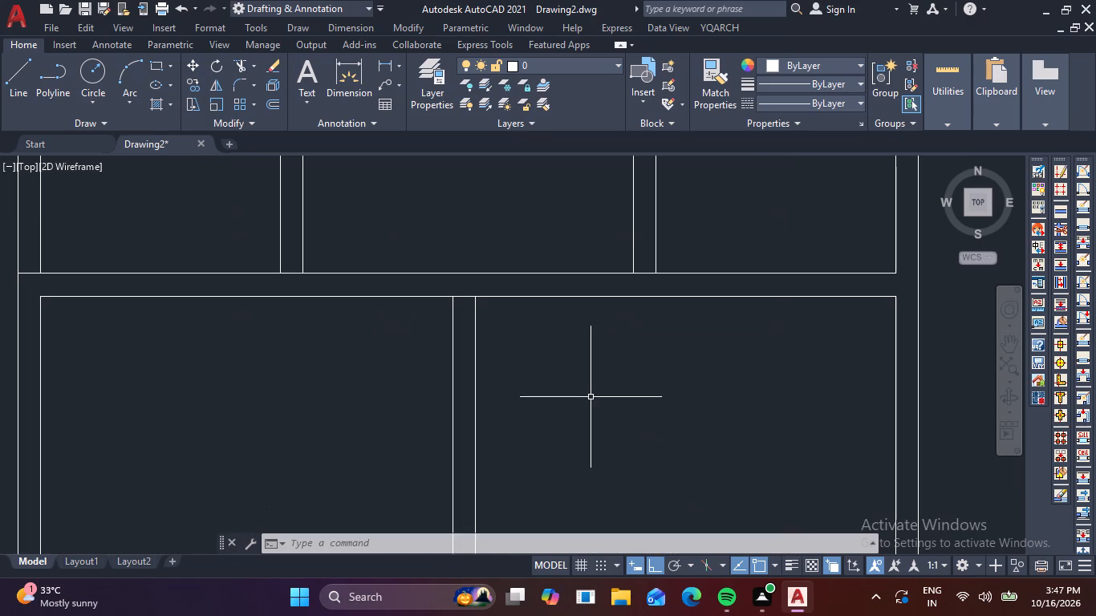
{"action": "key", "text": "space"}
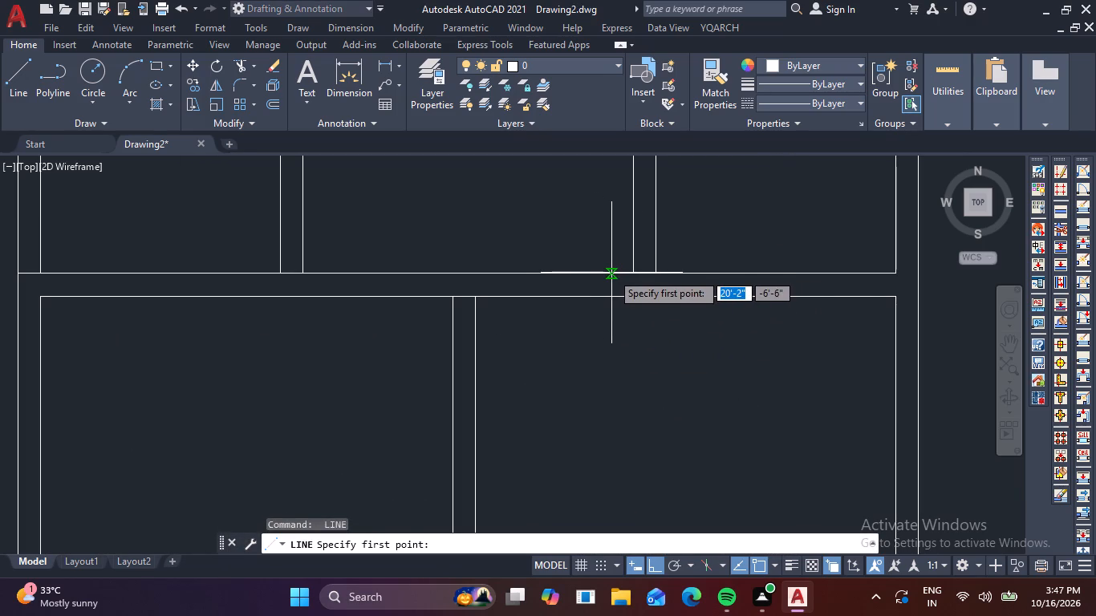
{"action": "left_click", "coordinate": [615, 273]}
{"action": "left_click", "coordinate": [615, 298]}
{"action": "key", "text": "space"}
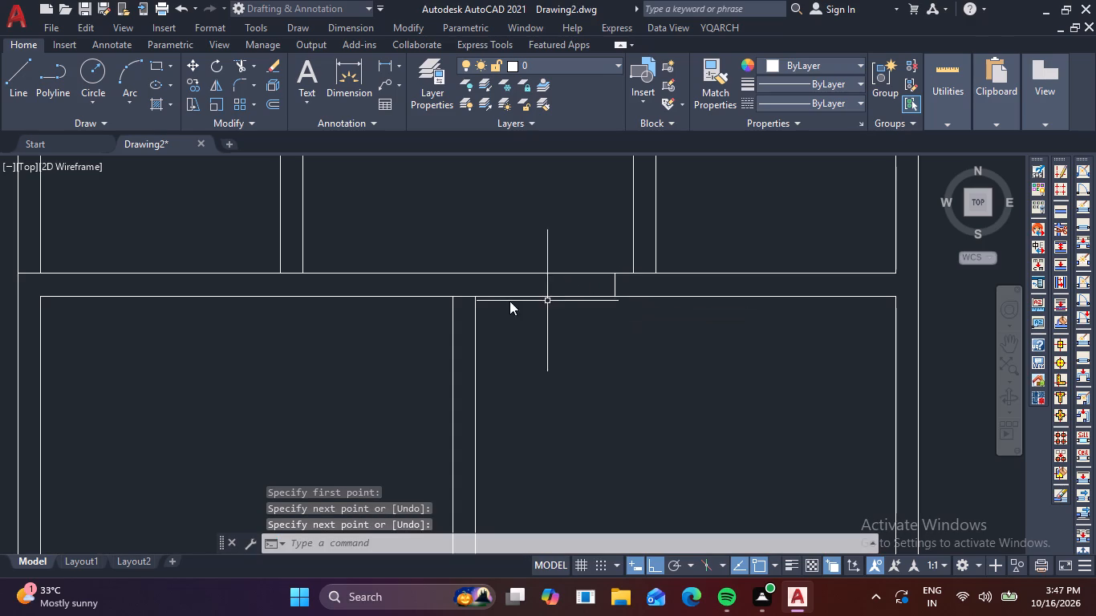
{"action": "key", "text": "space"}
{"action": "left_click", "coordinate": [484, 274]}
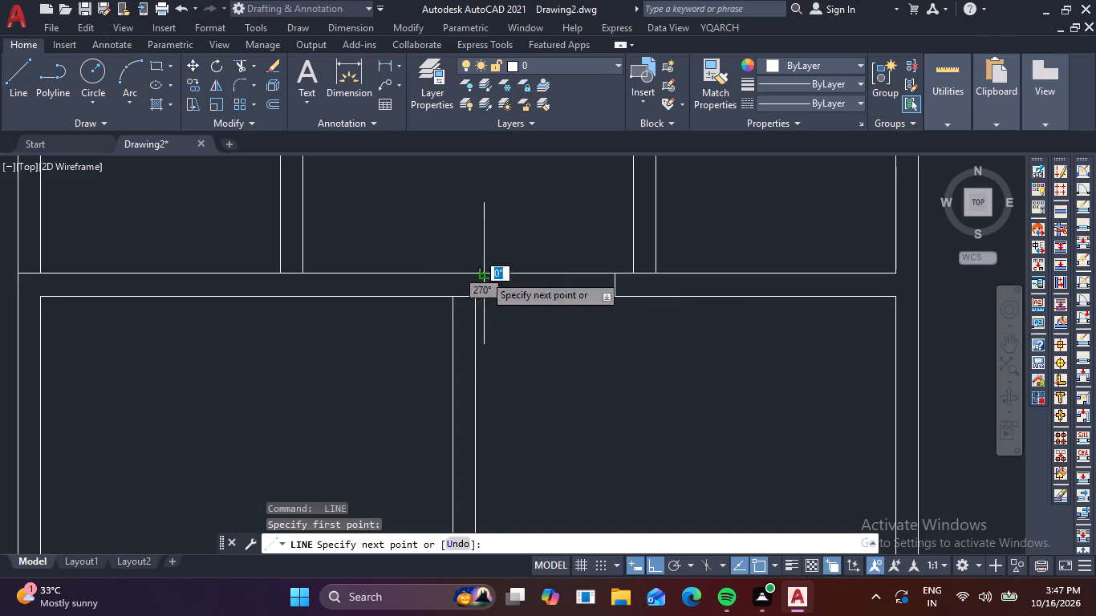
{"action": "left_click", "coordinate": [482, 302]}
{"action": "key", "text": "space"}
Join the midpoints of the two short lines above the middle-right room with a horizontal centre line about 4'-4" long.
{"action": "scroll", "coordinate": [486, 283], "scroll_direction": "up", "scroll_amount": 2}
{"action": "key", "text": "space"}
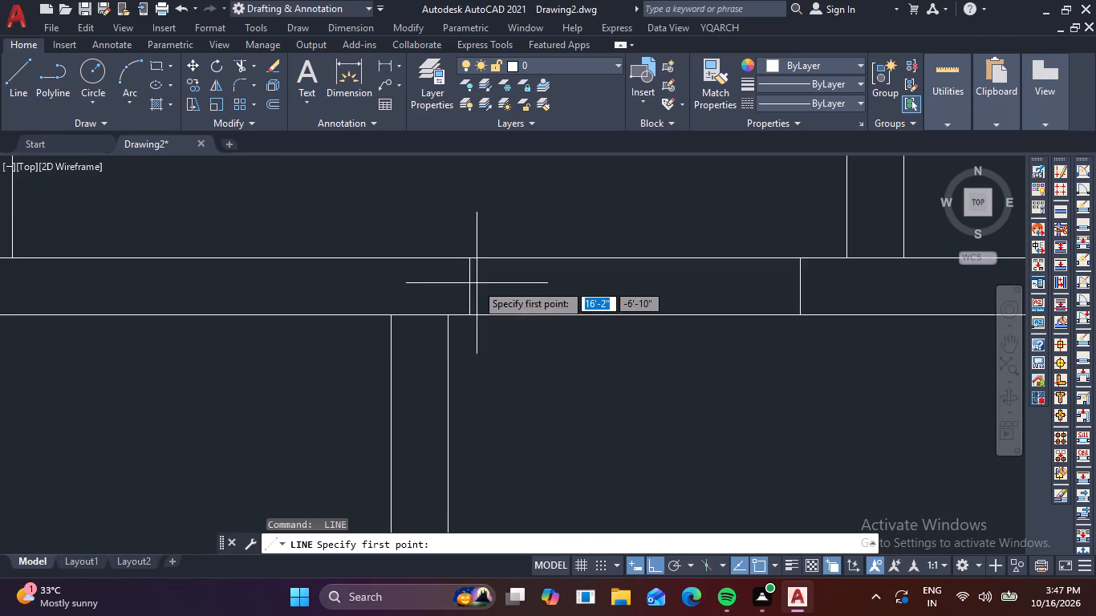
{"action": "left_click", "coordinate": [473, 282]}
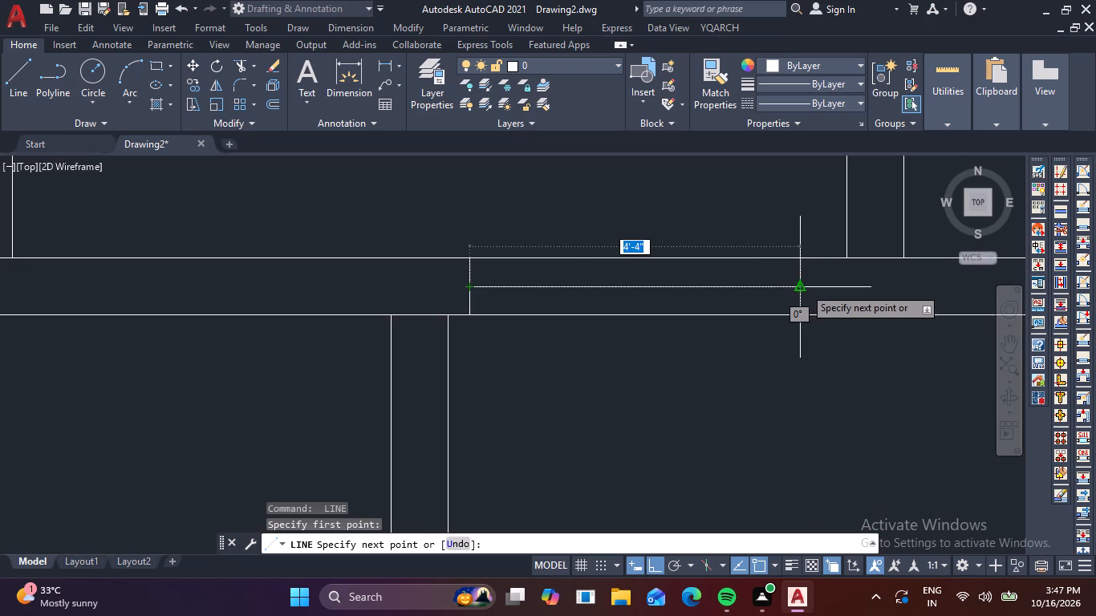
{"action": "left_click", "coordinate": [804, 287]}
{"action": "key", "text": "space"}
{"action": "scroll", "coordinate": [765, 307], "scroll_direction": "down", "scroll_amount": 3}
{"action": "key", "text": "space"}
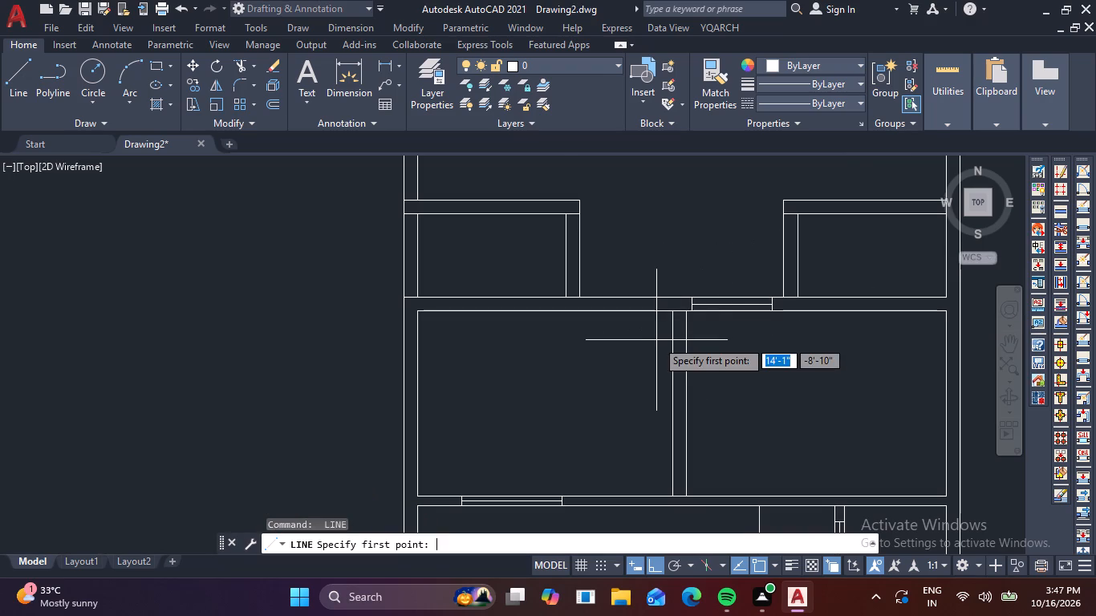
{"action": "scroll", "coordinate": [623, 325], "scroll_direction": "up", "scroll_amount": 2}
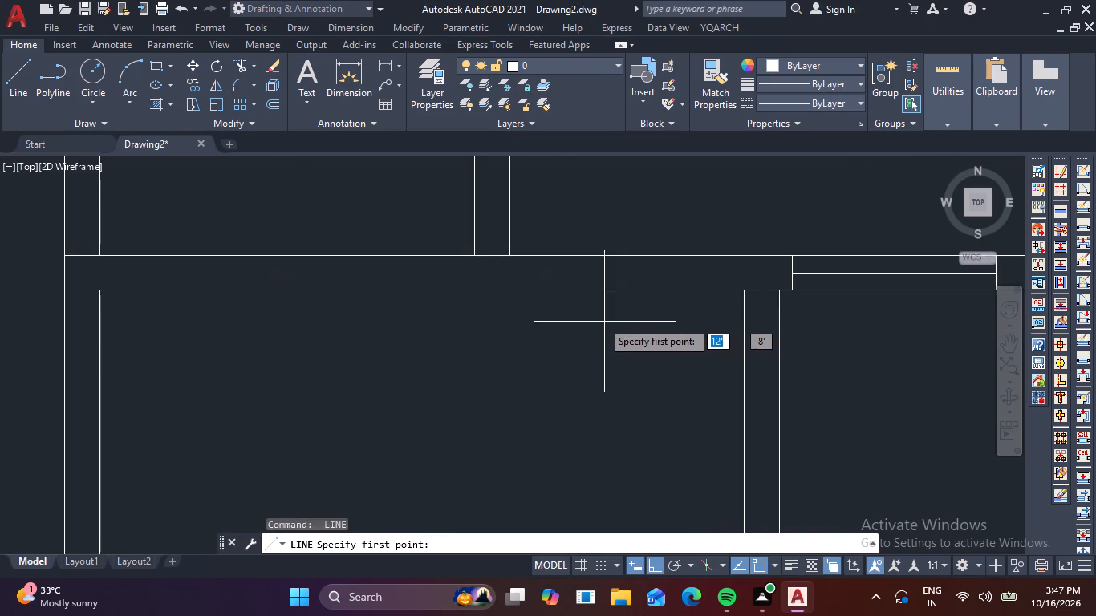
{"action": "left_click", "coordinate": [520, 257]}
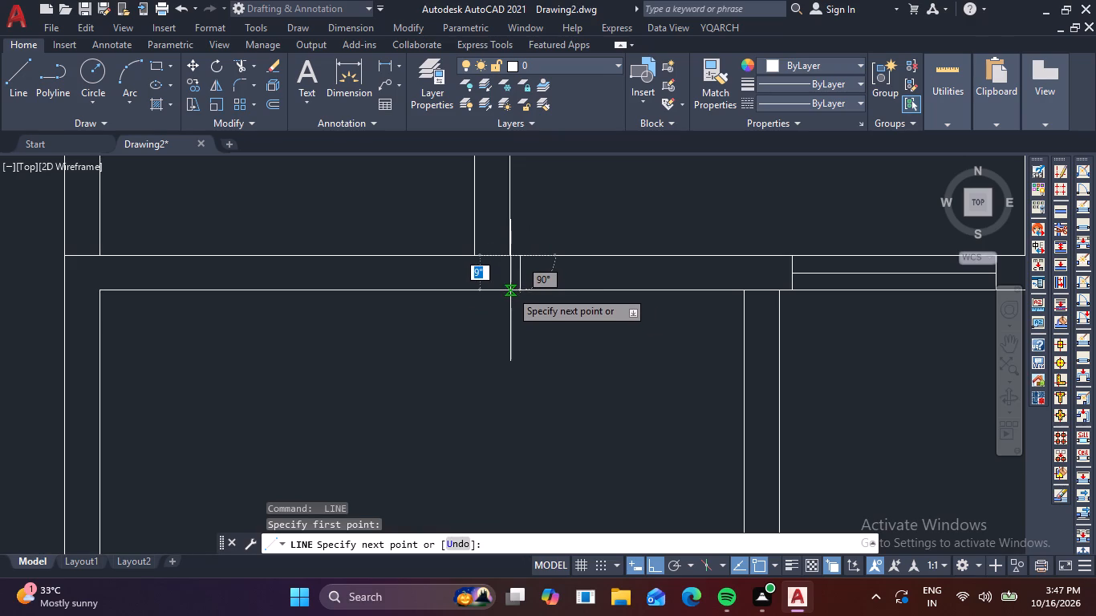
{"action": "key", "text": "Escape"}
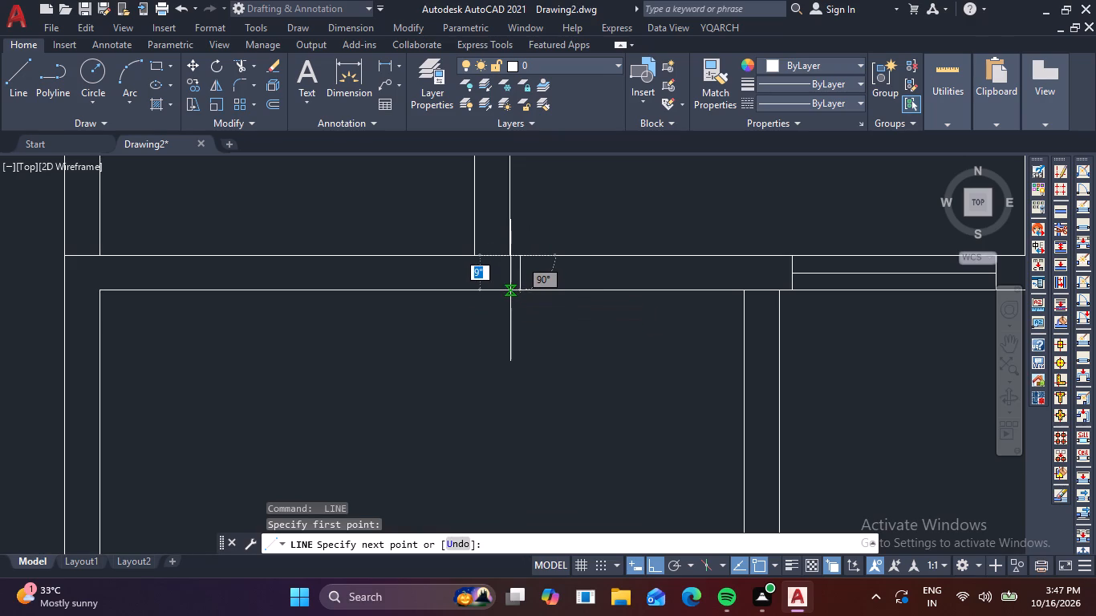
Draw a short line across the wall above the middle-left room, a little west of the partition between the two middle rooms.
{"action": "key", "text": "space"}
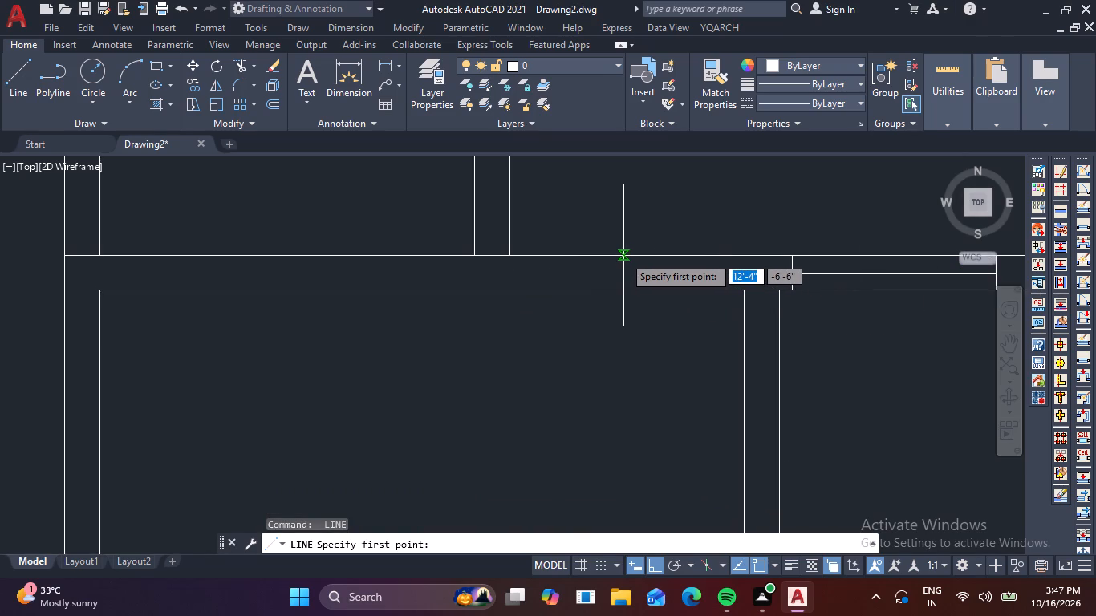
{"action": "left_click", "coordinate": [609, 257]}
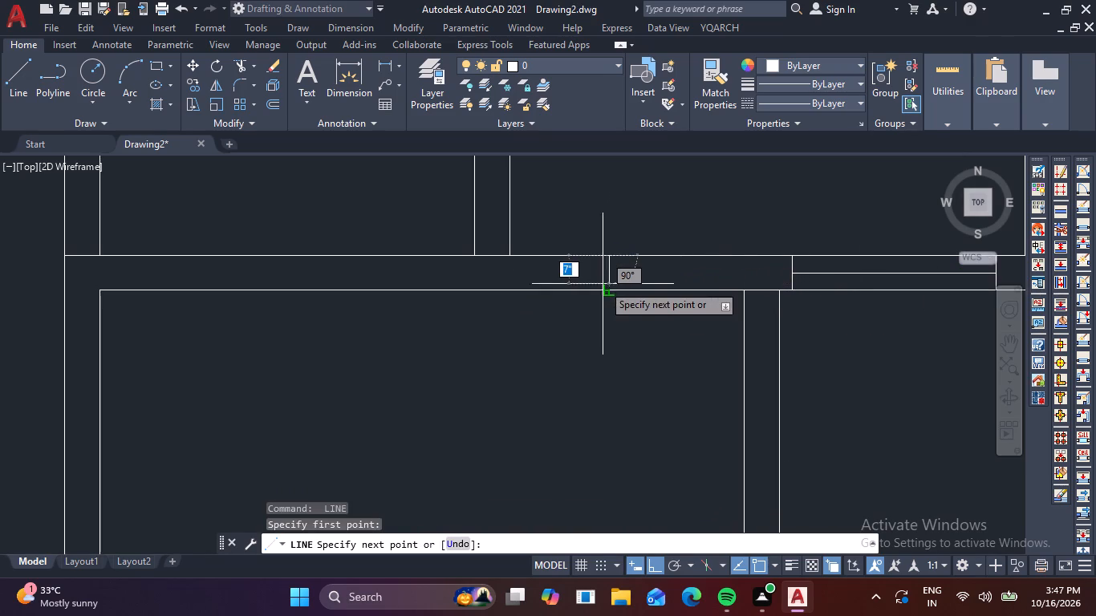
{"action": "left_click", "coordinate": [603, 289]}
{"action": "key", "text": "space"}
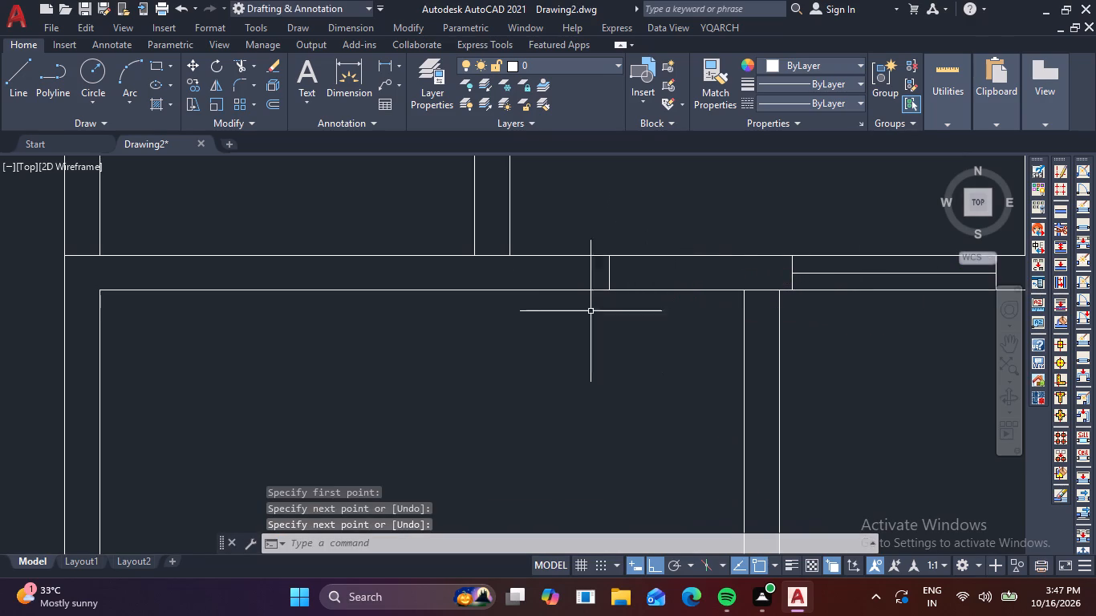
Draw a short line across the wall above the middle-left room, in line with the east face of the upper-left room's partition.
{"action": "key", "text": "space"}
{"action": "left_click", "coordinate": [512, 257]}
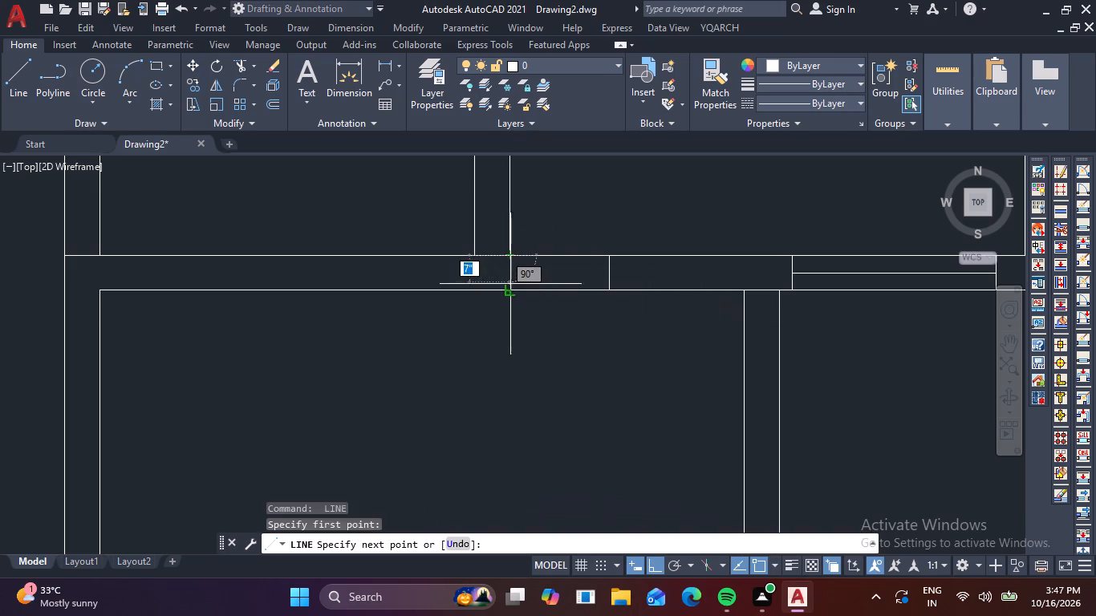
{"action": "left_click", "coordinate": [509, 289]}
{"action": "key", "text": "space"}
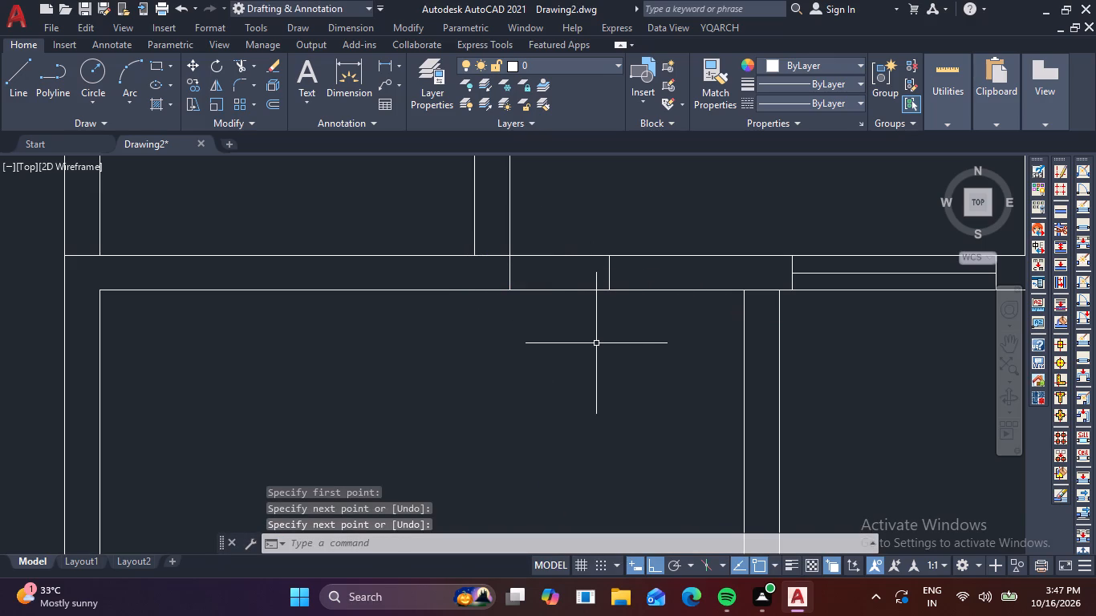
Draw two short lines across the wall below the upper-left room, one near mid-room and one at the west wall's inner face.
{"action": "key", "text": "space"}
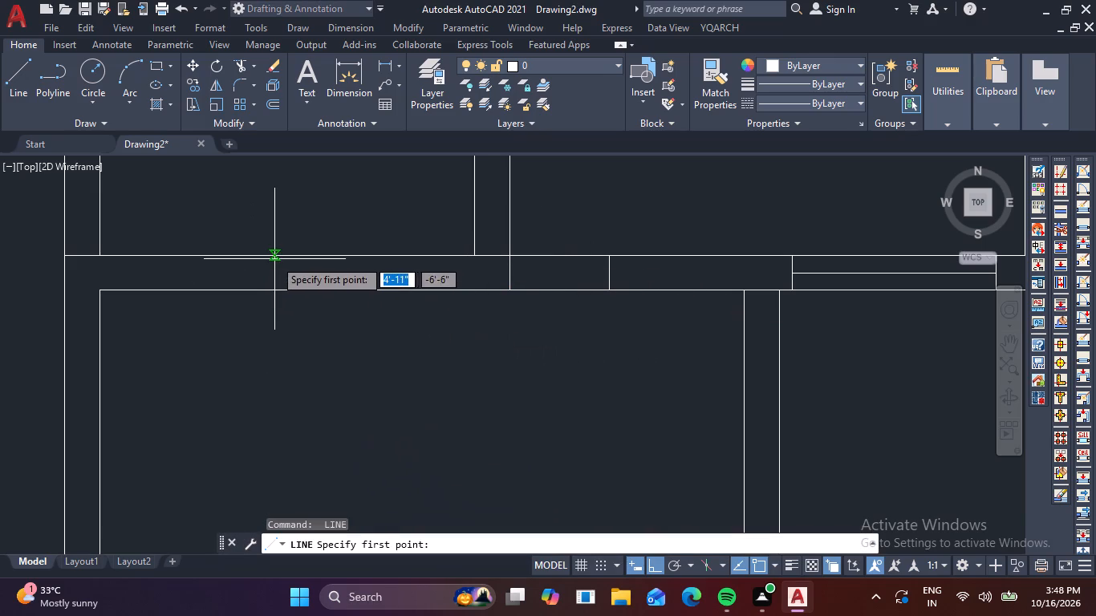
{"action": "left_click", "coordinate": [274, 259]}
{"action": "left_click", "coordinate": [274, 294]}
{"action": "key", "text": "space"}
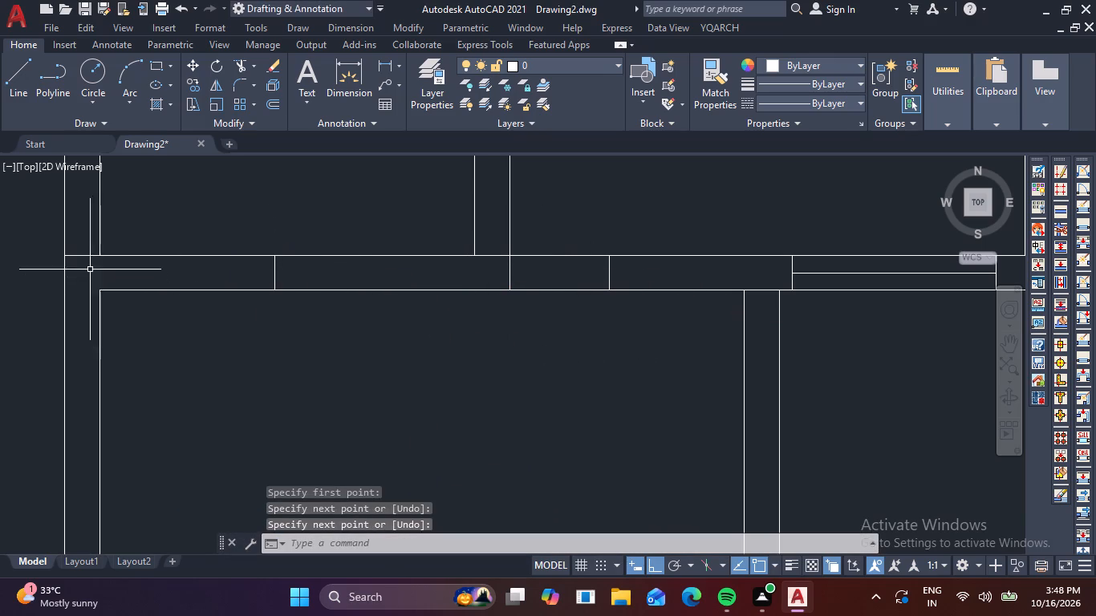
{"action": "key", "text": "space"}
{"action": "left_click", "coordinate": [99, 256]}
{"action": "left_click", "coordinate": [105, 290]}
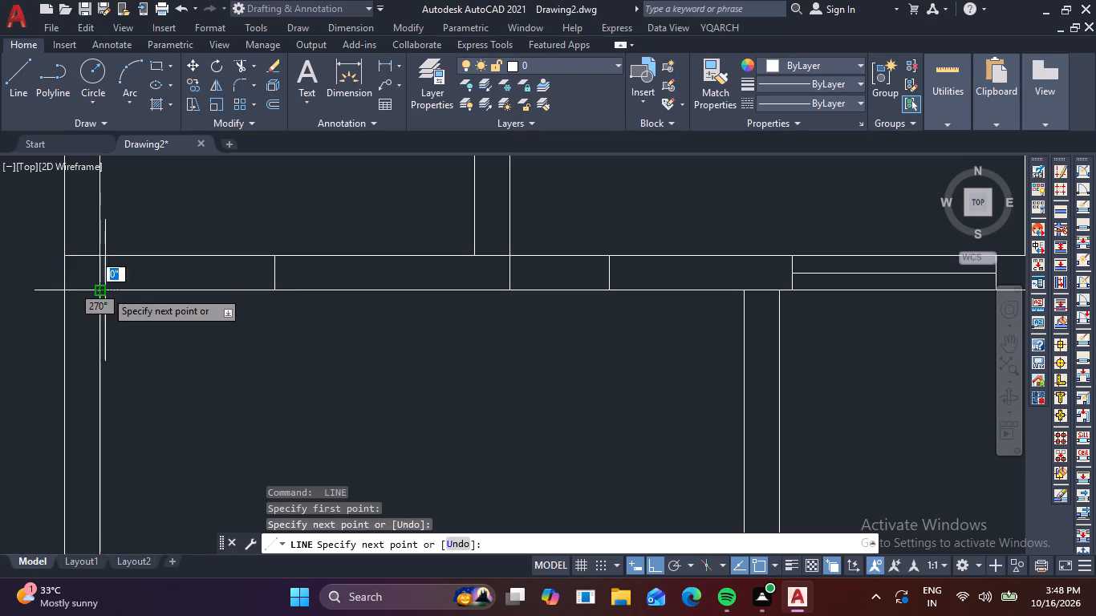
{"action": "key", "text": "space"}
Draw two short lines across the wall below the upper-right room, one at the east wall's inner face and one further west.
{"action": "scroll", "coordinate": [197, 326], "scroll_direction": "down", "scroll_amount": 2}
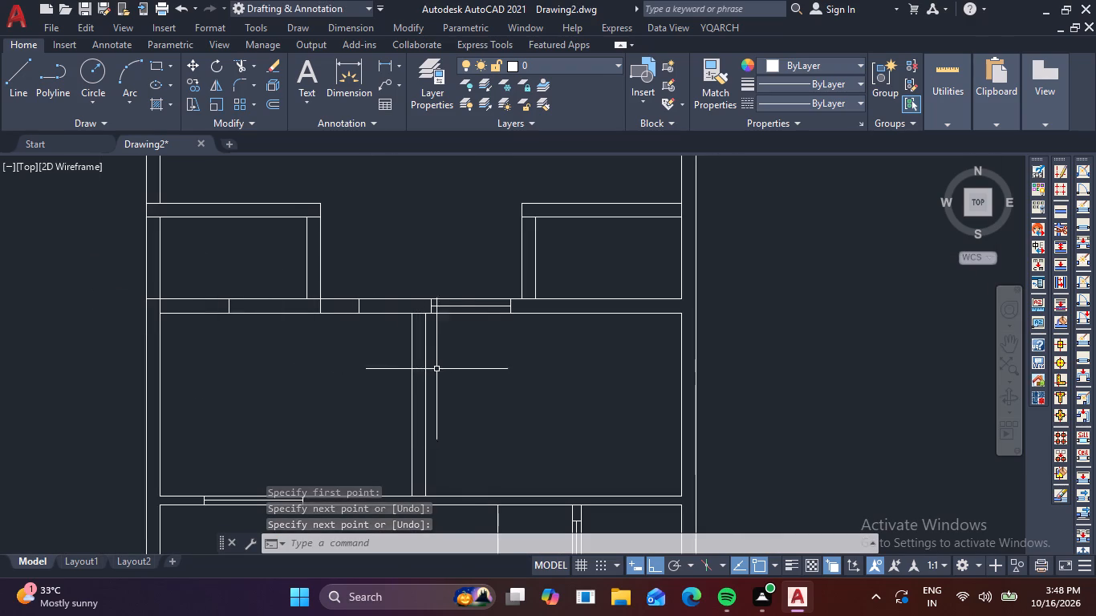
{"action": "scroll", "coordinate": [652, 304], "scroll_direction": "up", "scroll_amount": 2}
{"action": "key", "text": "space"}
{"action": "left_click", "coordinate": [714, 290]}
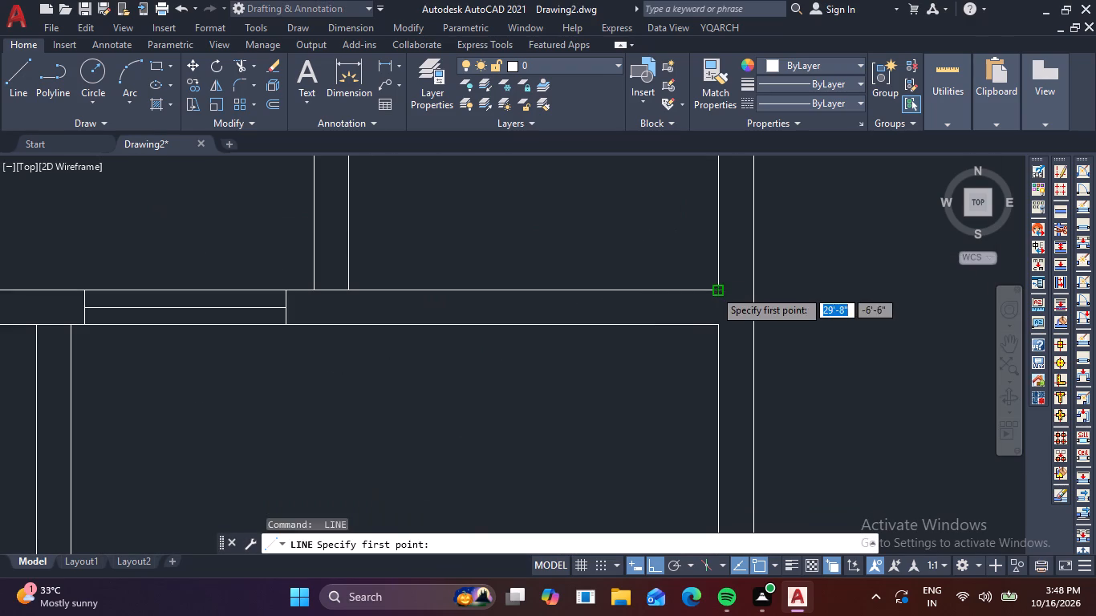
{"action": "left_click", "coordinate": [714, 326]}
{"action": "key", "text": "space"}
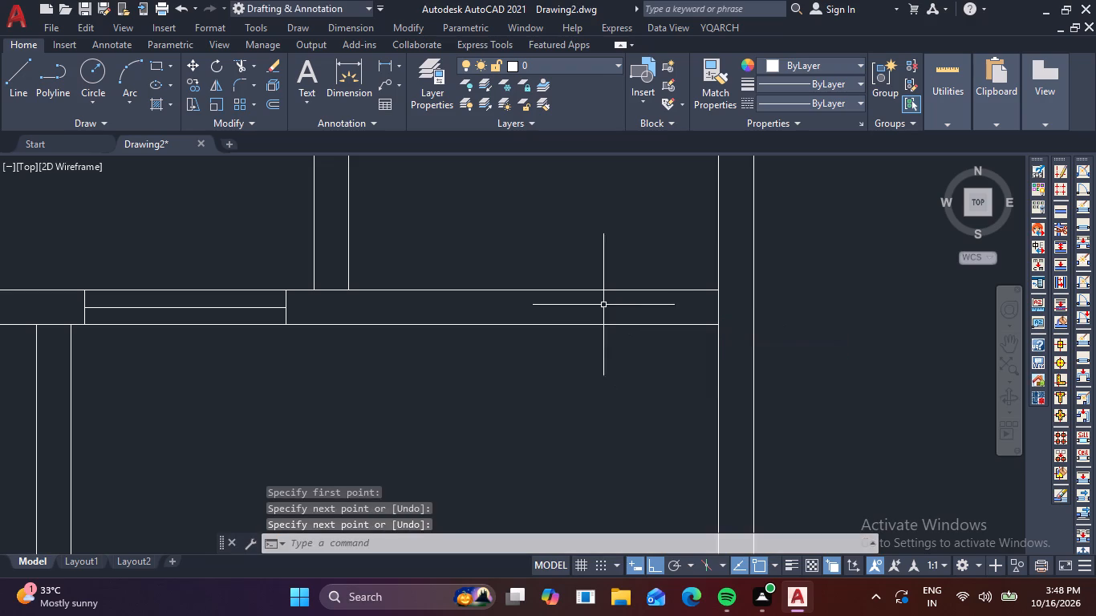
{"action": "key", "text": "space"}
{"action": "left_click", "coordinate": [580, 288]}
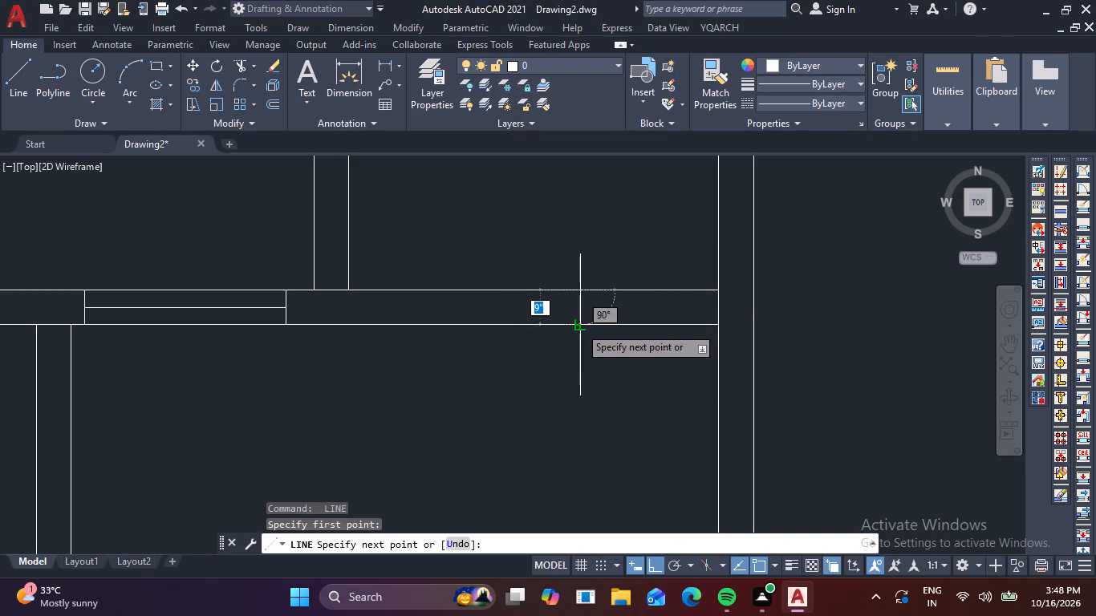
{"action": "left_click", "coordinate": [579, 326]}
{"action": "key", "text": "space"}
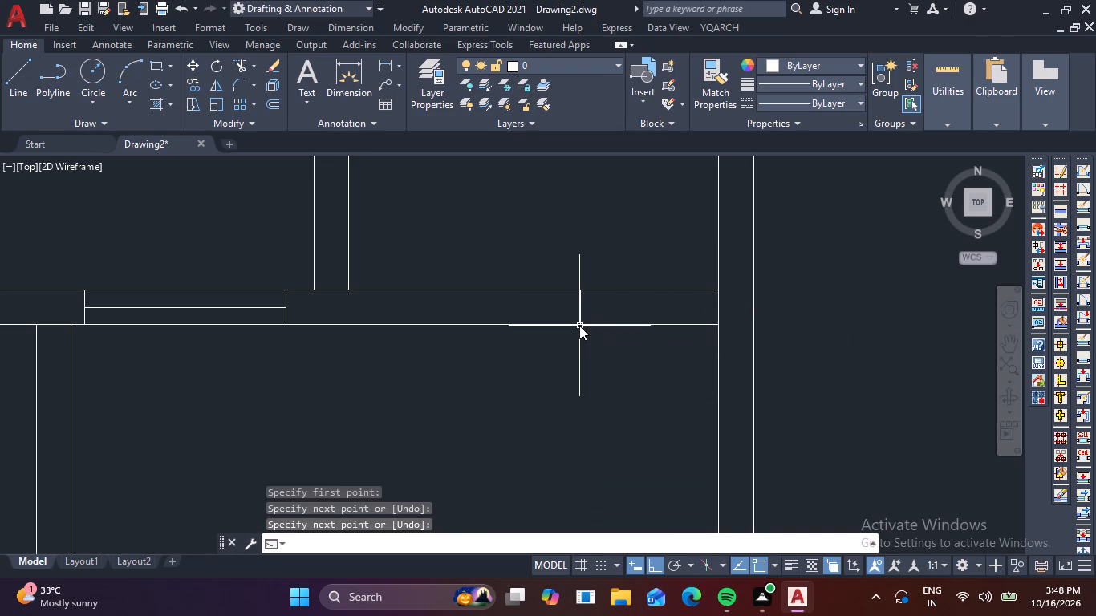
Draw two short lines across the wall below the middle-left room, one at the partition's west face and one between it and the window.
{"action": "scroll", "coordinate": [572, 342], "scroll_direction": "down", "scroll_amount": 2}
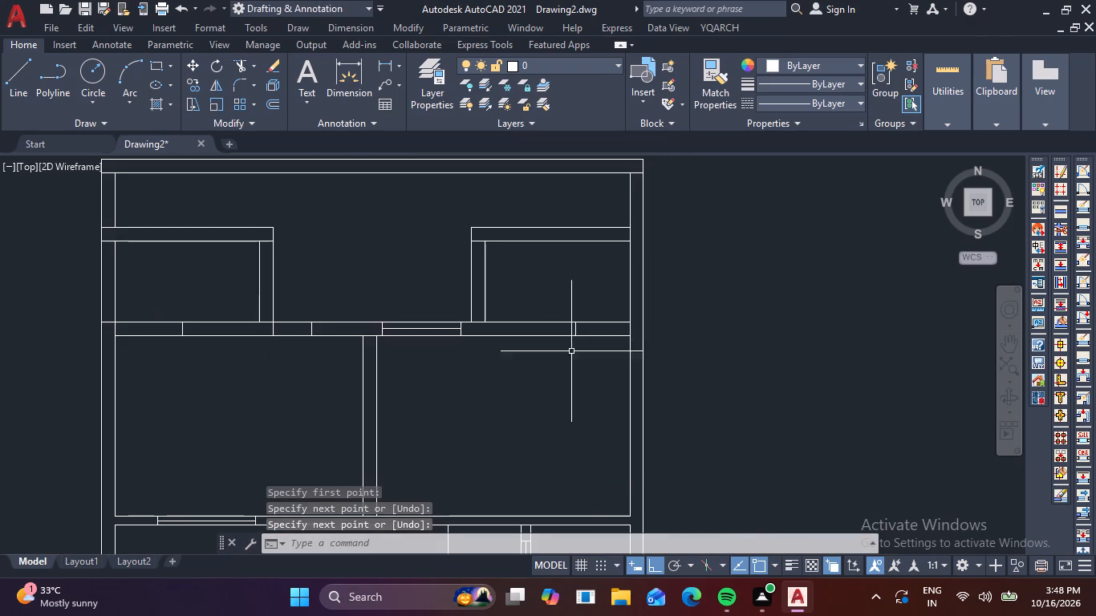
{"action": "scroll", "coordinate": [551, 379], "scroll_direction": "down", "scroll_amount": 2}
{"action": "scroll", "coordinate": [505, 415], "scroll_direction": "up", "scroll_amount": 1}
{"action": "middle_click_drag", "start_coordinate": [505, 415], "coordinate": [513, 371]}
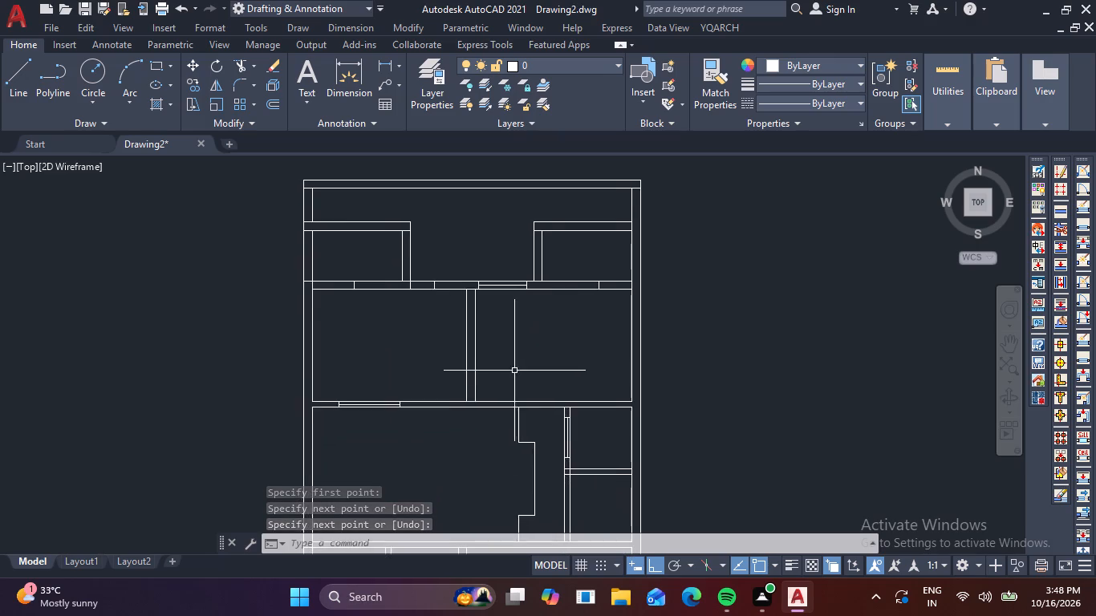
{"action": "scroll", "coordinate": [481, 398], "scroll_direction": "up", "scroll_amount": 4}
{"action": "middle_click_drag", "start_coordinate": [481, 403], "coordinate": [526, 346]}
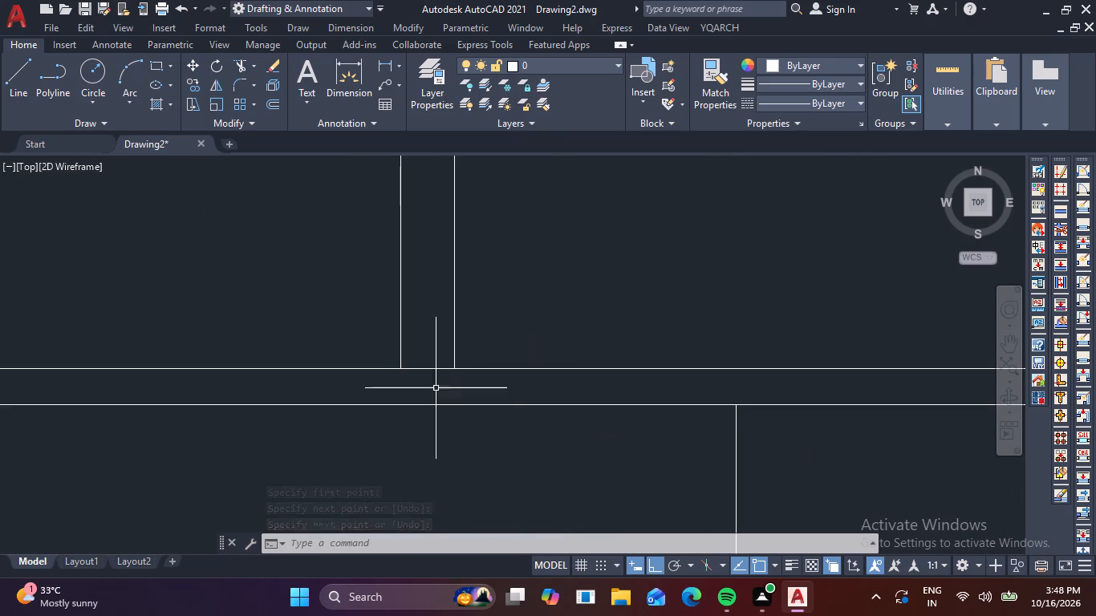
{"action": "key", "text": "space"}
{"action": "left_click", "coordinate": [397, 367]}
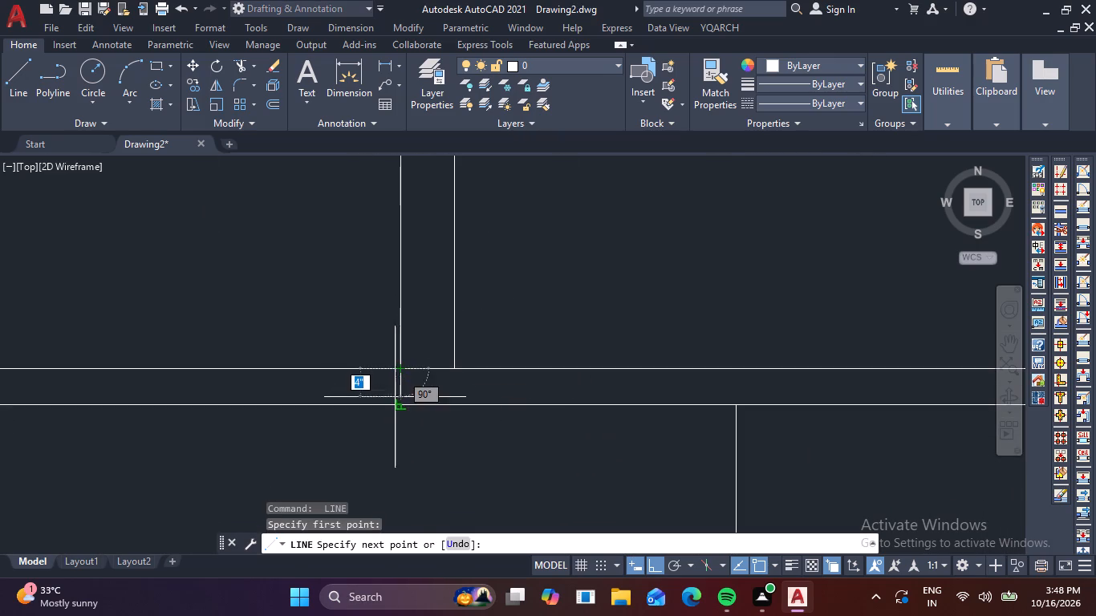
{"action": "left_click", "coordinate": [395, 406]}
{"action": "key", "text": "space"}
{"action": "key", "text": "space"}
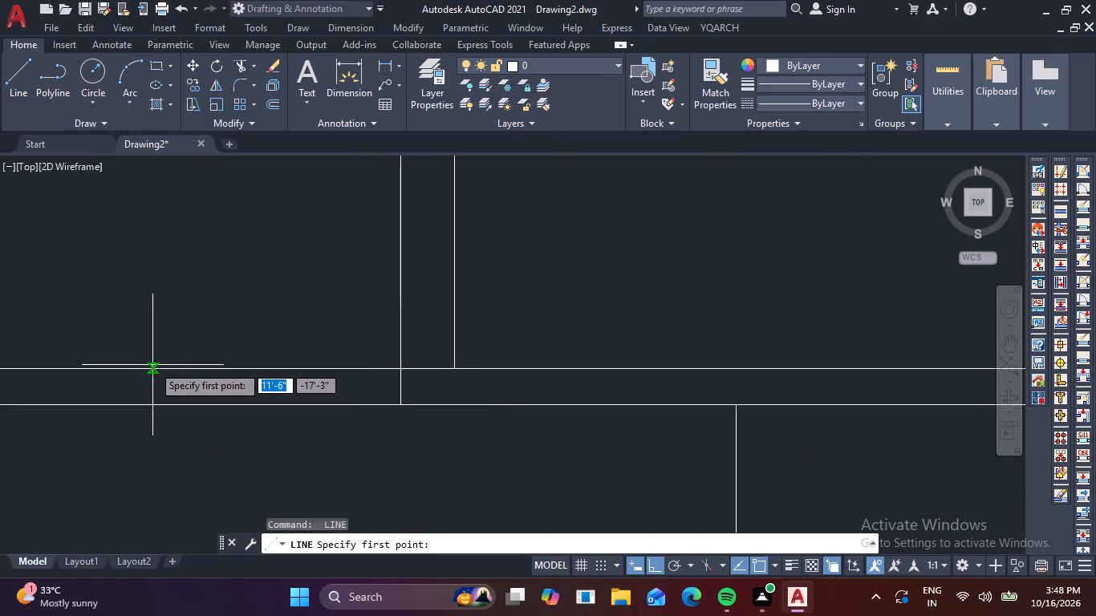
{"action": "left_click", "coordinate": [152, 365]}
{"action": "left_click", "coordinate": [154, 403]}
{"action": "key", "text": "space"}
Draw two short lines across the wall below the middle-right room, one at the partition's east face and one just west of the stepped outline.
{"action": "scroll", "coordinate": [164, 399], "scroll_direction": "down", "scroll_amount": 4}
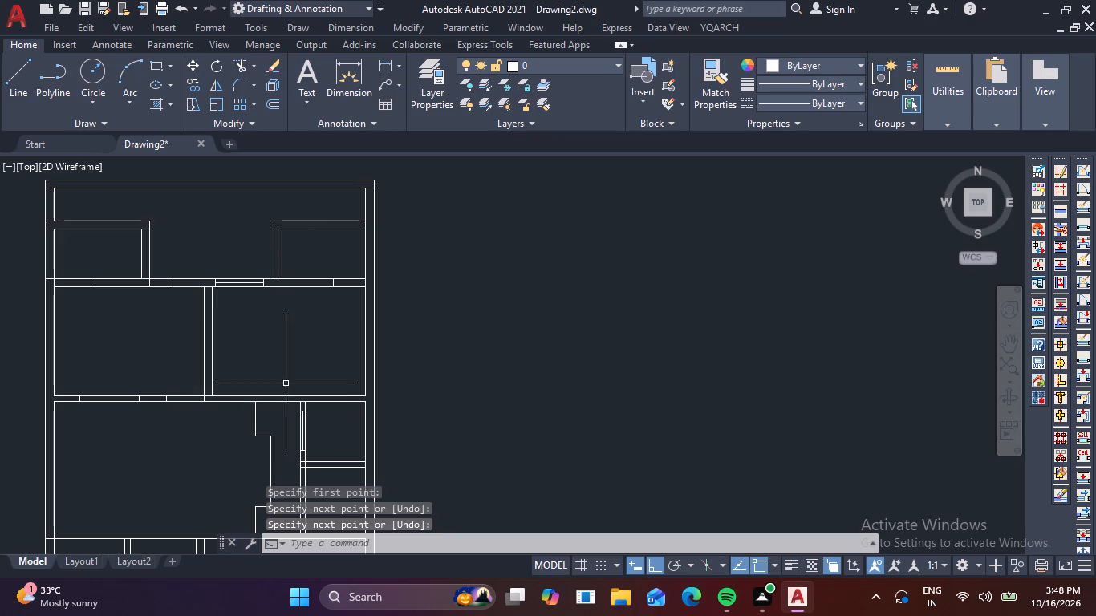
{"action": "scroll", "coordinate": [260, 405], "scroll_direction": "up", "scroll_amount": 3}
{"action": "middle_click_drag", "start_coordinate": [235, 405], "coordinate": [362, 408]}
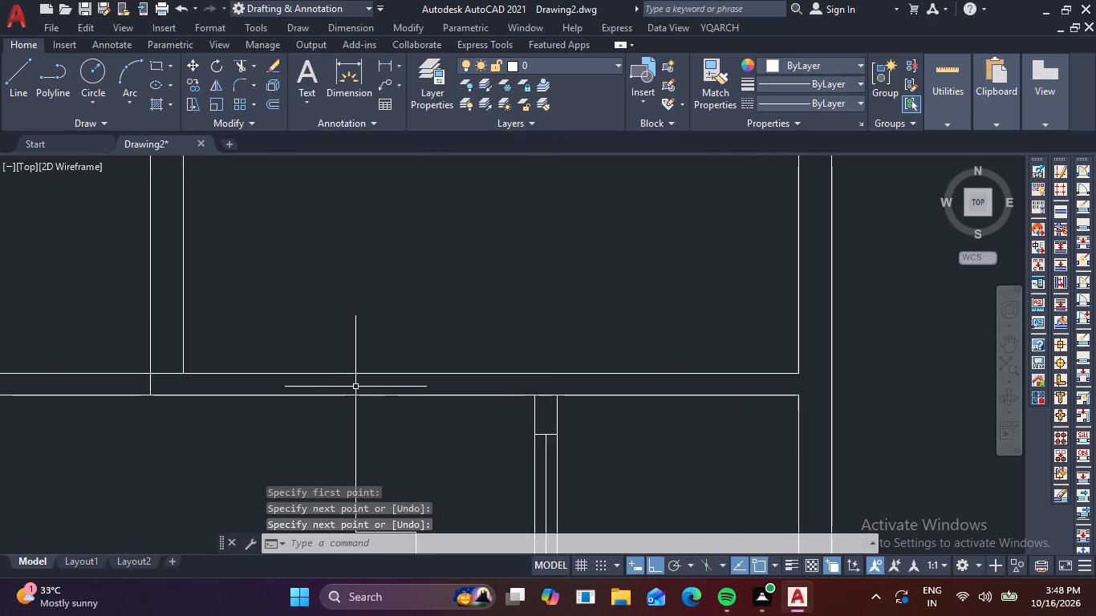
{"action": "middle_click_drag", "start_coordinate": [262, 398], "coordinate": [408, 392]}
{"action": "key", "text": "space"}
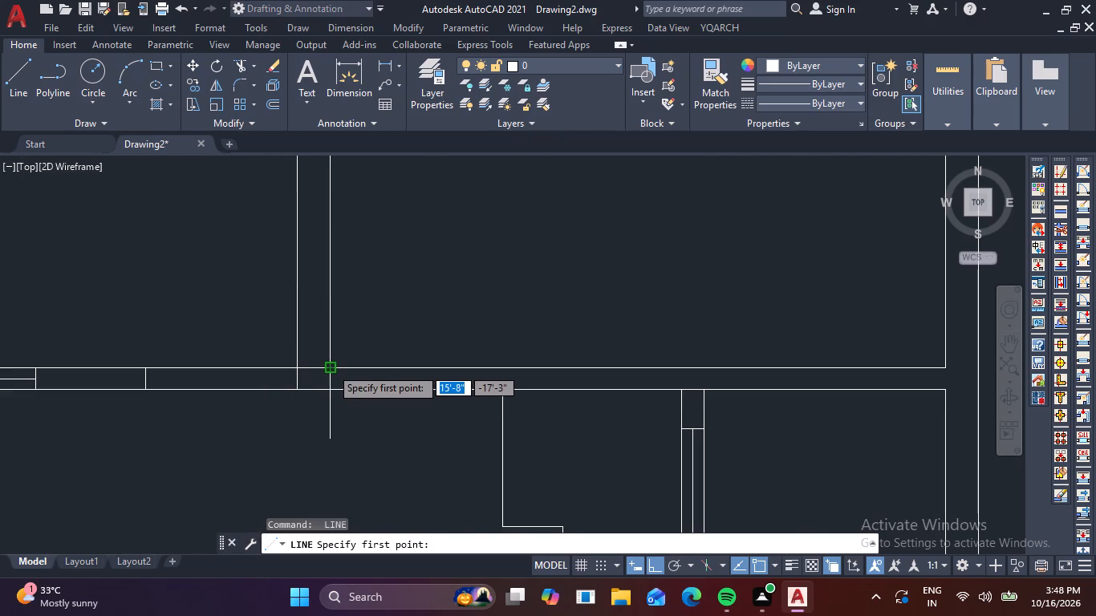
{"action": "left_click", "coordinate": [331, 367]}
{"action": "left_click", "coordinate": [332, 385]}
{"action": "key", "text": "space"}
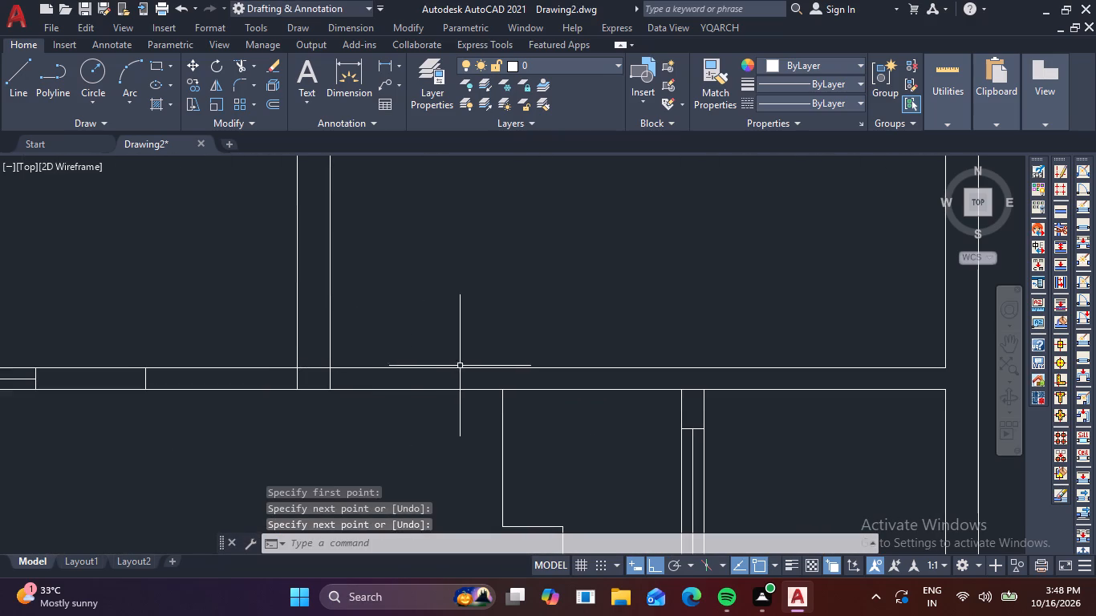
{"action": "key", "text": "space"}
{"action": "left_click", "coordinate": [480, 367]}
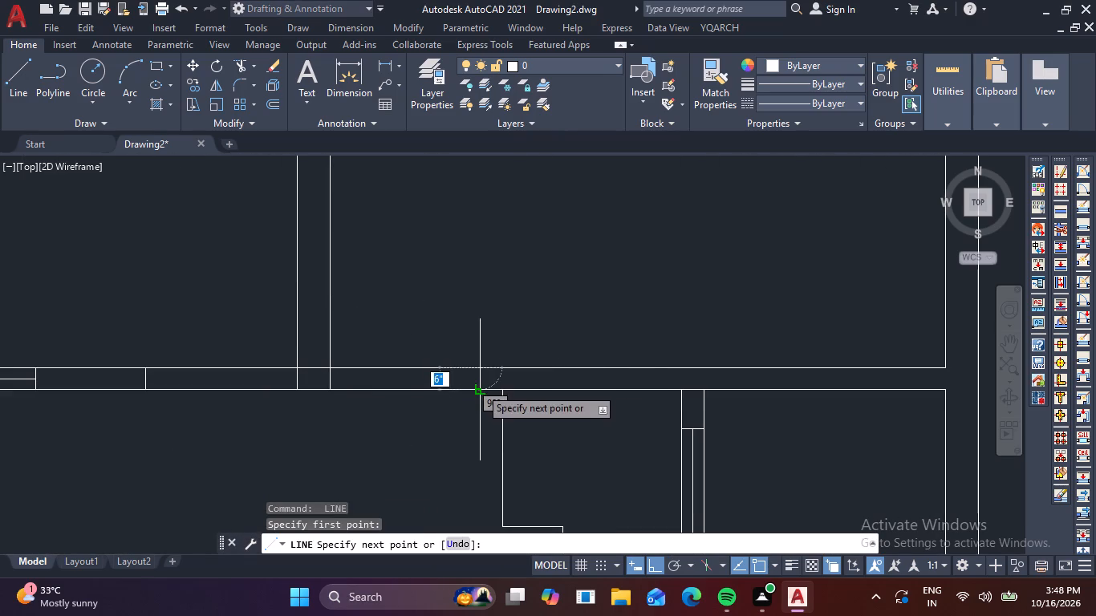
{"action": "left_click", "coordinate": [480, 391]}
{"action": "key", "text": "space"}
Draw two short lines across the wall above the lower-right room, one at the passage partition's east face and one further east.
{"action": "scroll", "coordinate": [490, 387], "scroll_direction": "down", "scroll_amount": 2}
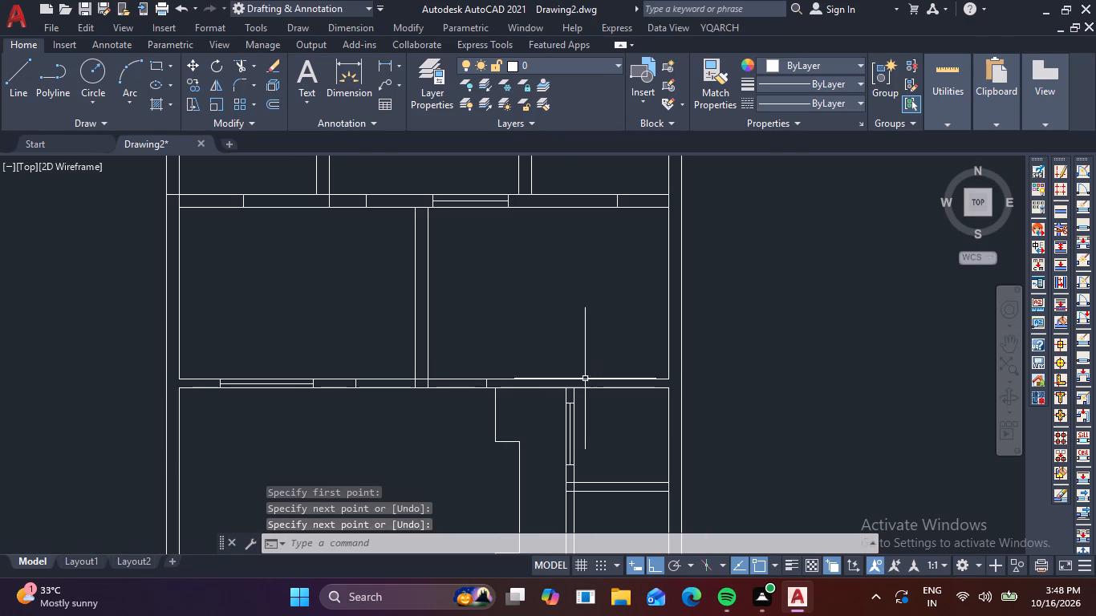
{"action": "middle_click_drag", "start_coordinate": [574, 413], "coordinate": [546, 276]}
{"action": "middle_click_drag", "start_coordinate": [546, 354], "coordinate": [650, 253]}
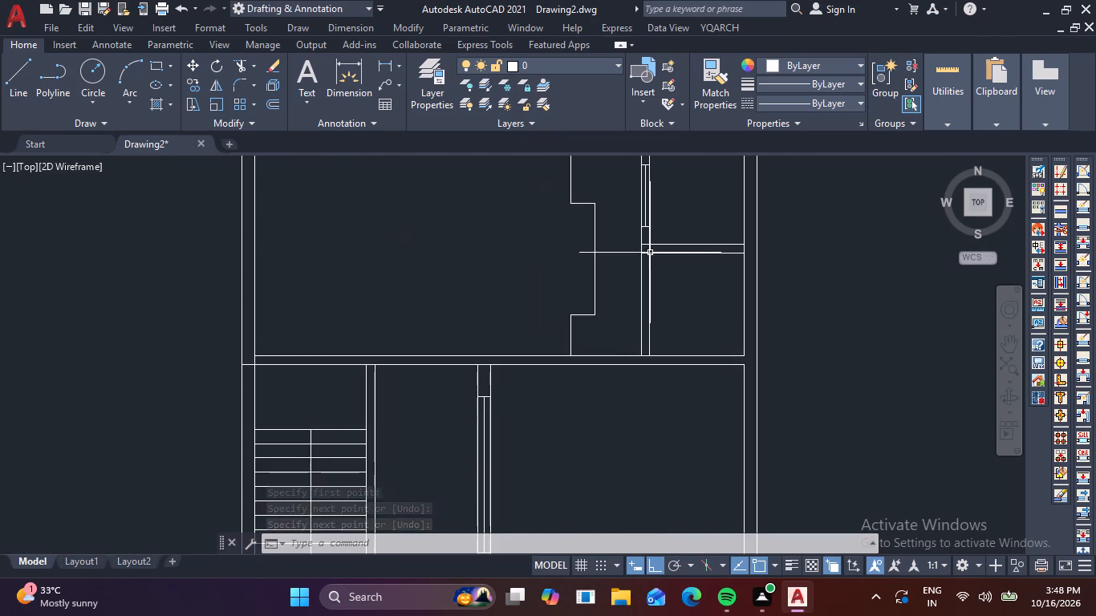
{"action": "scroll", "coordinate": [566, 359], "scroll_direction": "up", "scroll_amount": 4}
{"action": "key", "text": "space"}
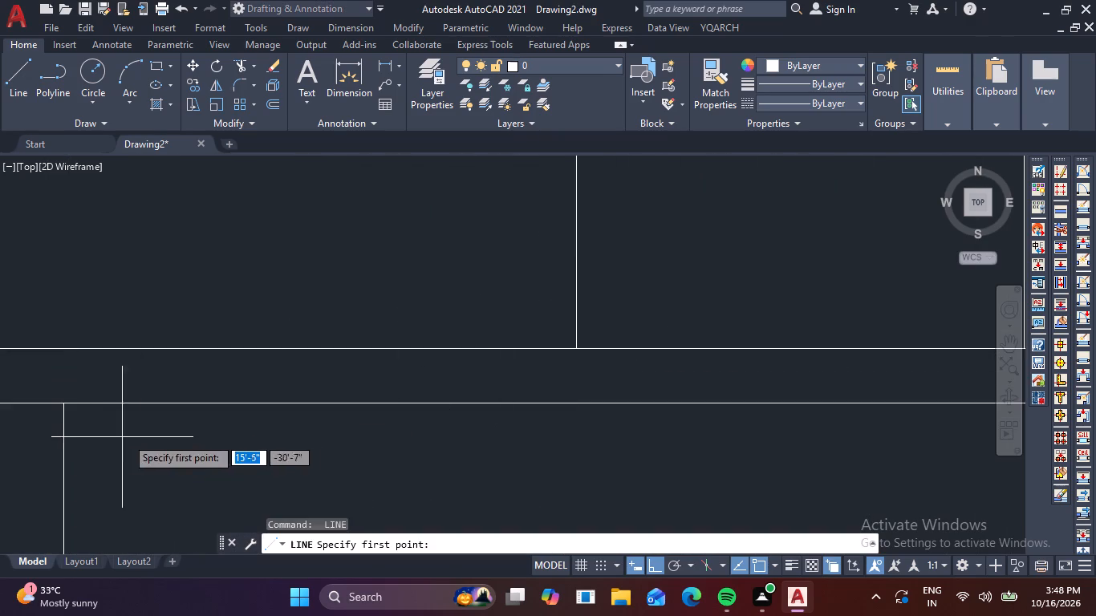
{"action": "middle_click_drag", "start_coordinate": [136, 436], "coordinate": [228, 427]}
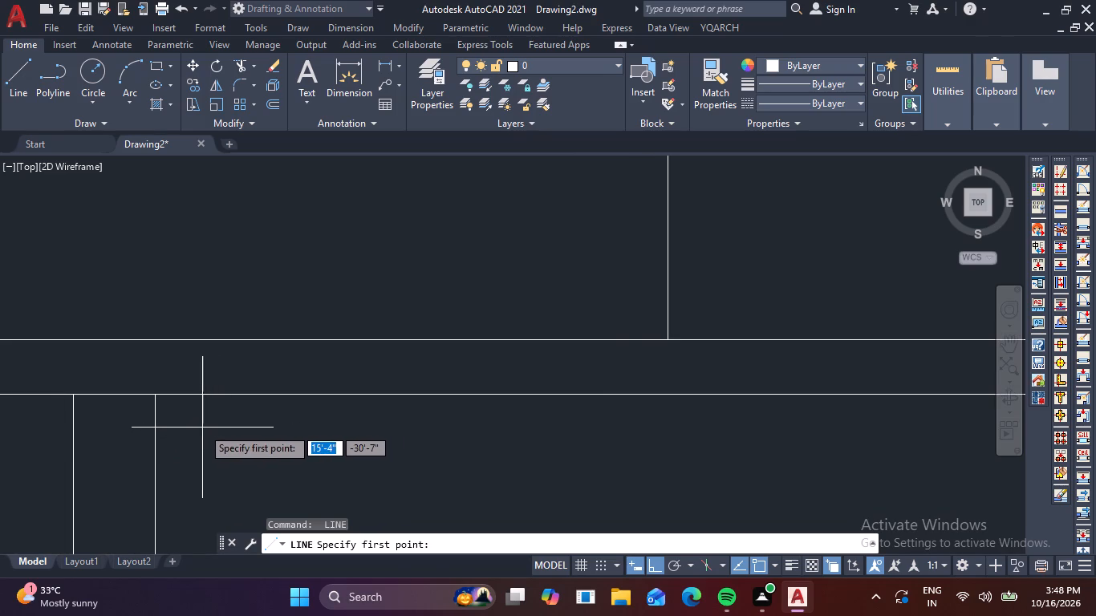
{"action": "left_click", "coordinate": [152, 399]}
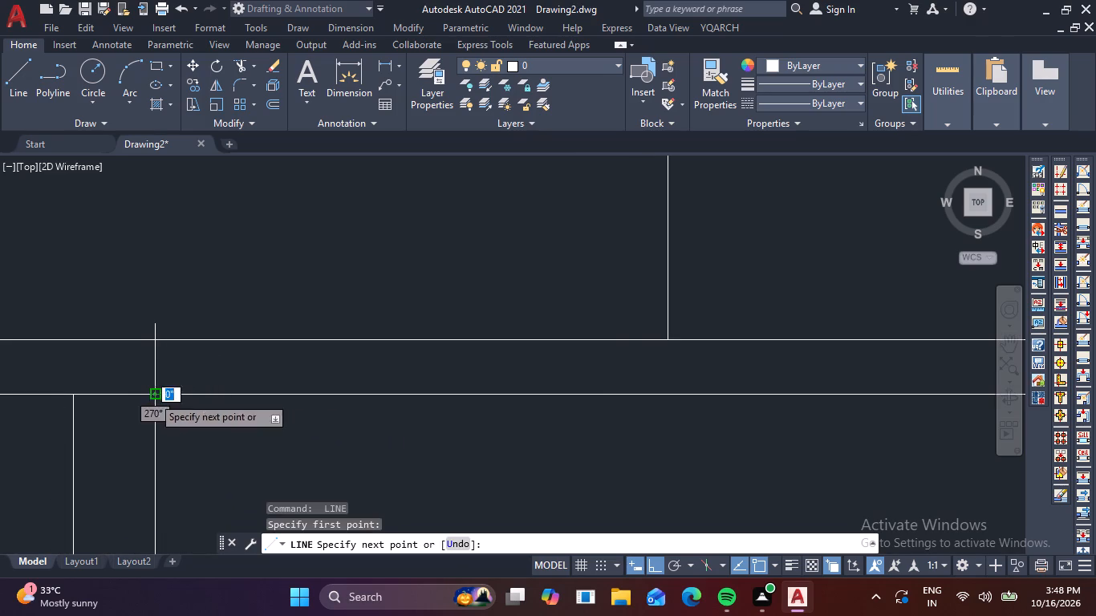
{"action": "left_click", "coordinate": [154, 342]}
{"action": "key", "text": "space"}
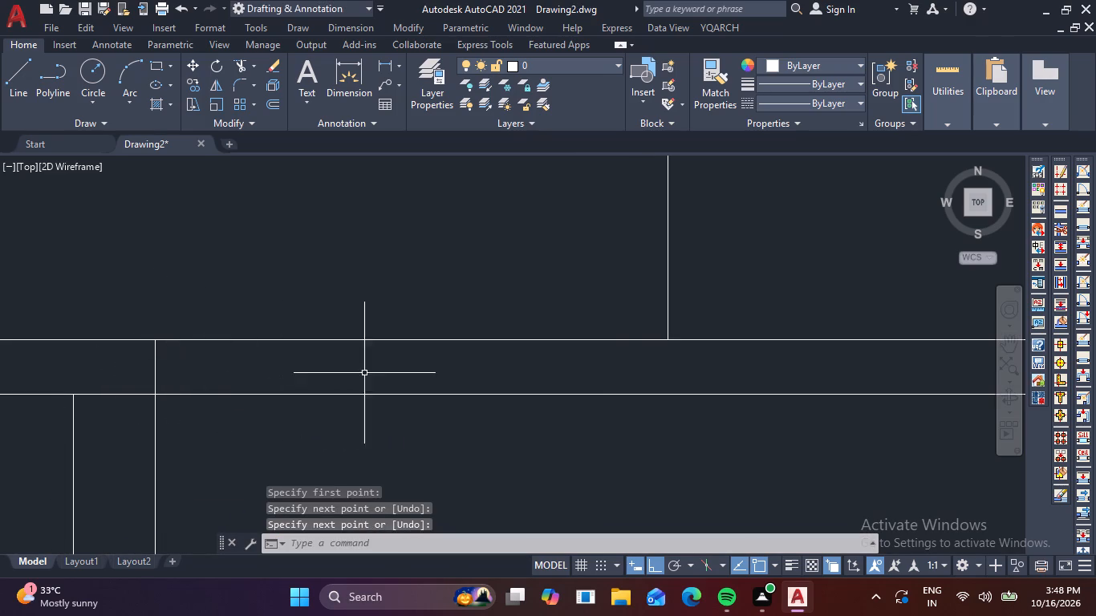
{"action": "key", "text": "space"}
{"action": "left_click", "coordinate": [526, 338]}
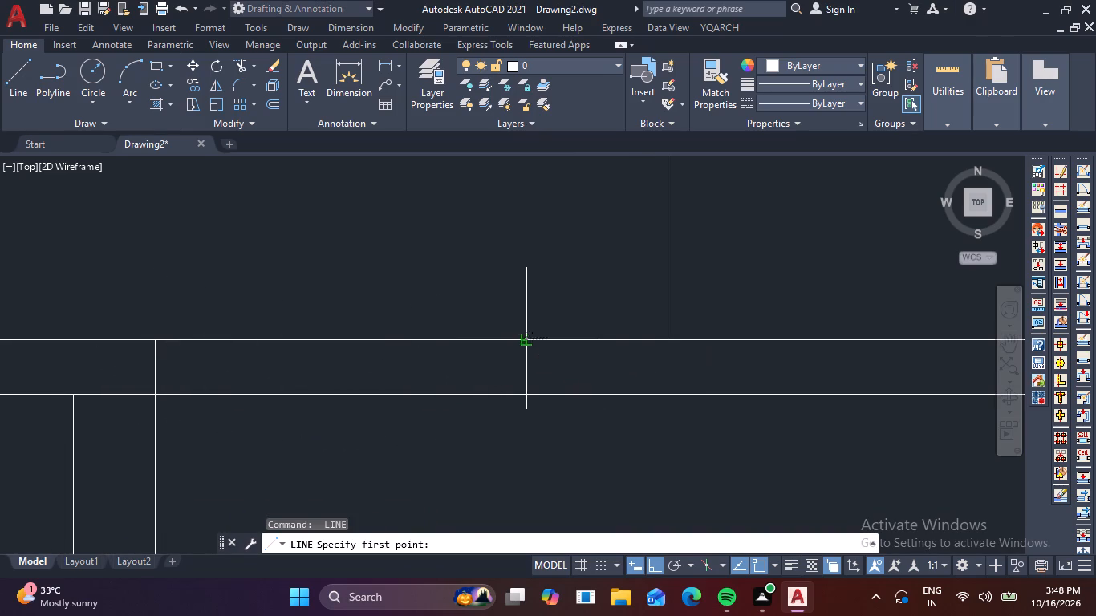
{"action": "left_click", "coordinate": [526, 394]}
{"action": "key", "text": "space"}
Draw two short lines across the wall above the arc-fronted passage, one near the staircase partition and one near the passage's east partition.
{"action": "scroll", "coordinate": [528, 395], "scroll_direction": "down", "scroll_amount": 4}
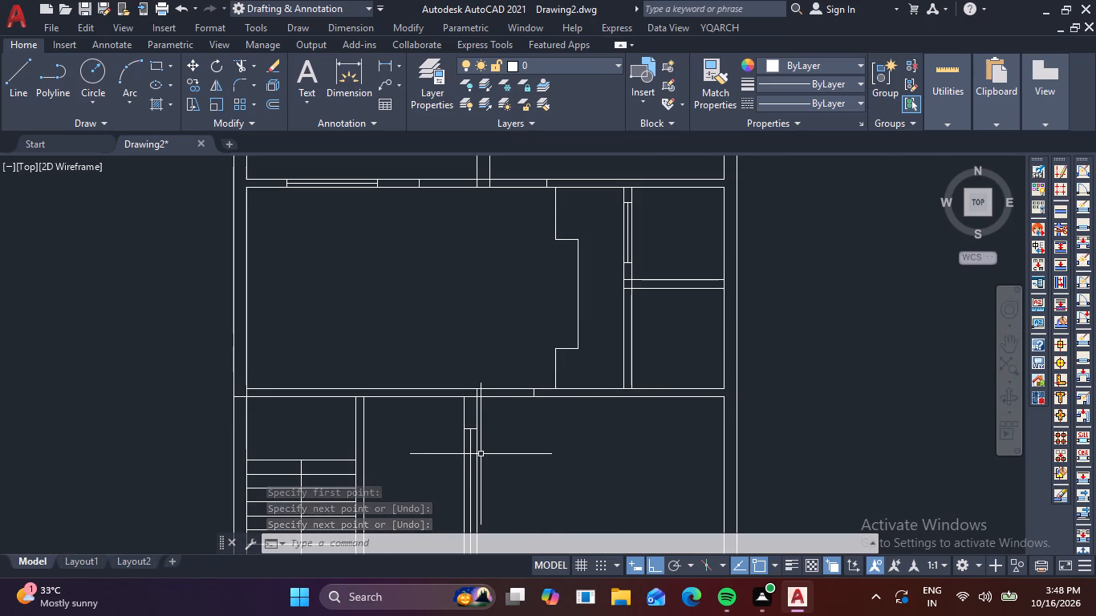
{"action": "key", "text": "space"}
{"action": "scroll", "coordinate": [387, 391], "scroll_direction": "up", "scroll_amount": 1}
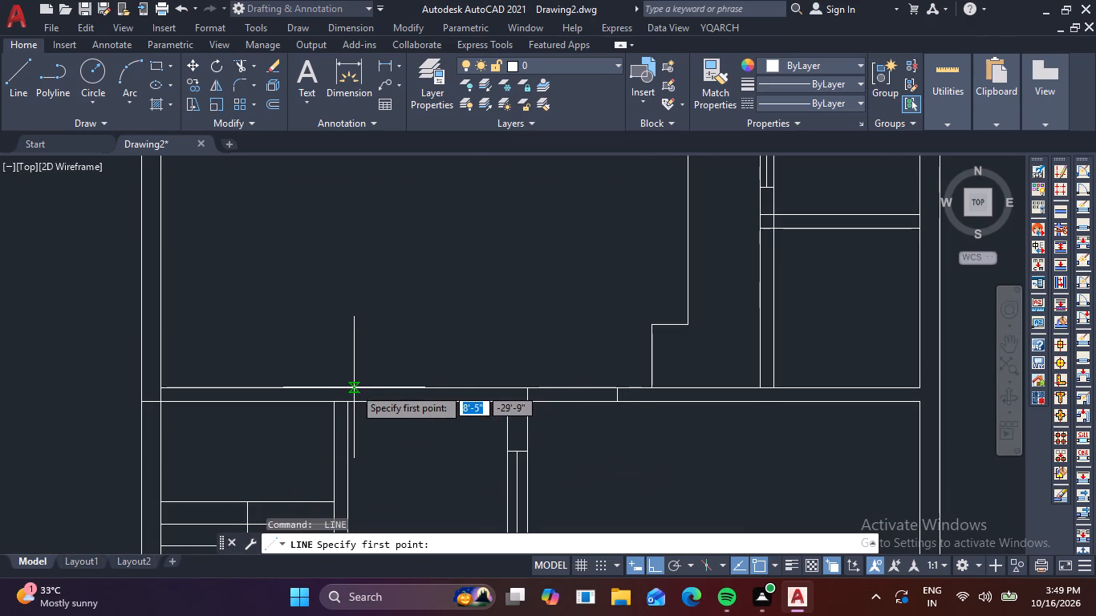
{"action": "scroll", "coordinate": [365, 393], "scroll_direction": "up", "scroll_amount": 3}
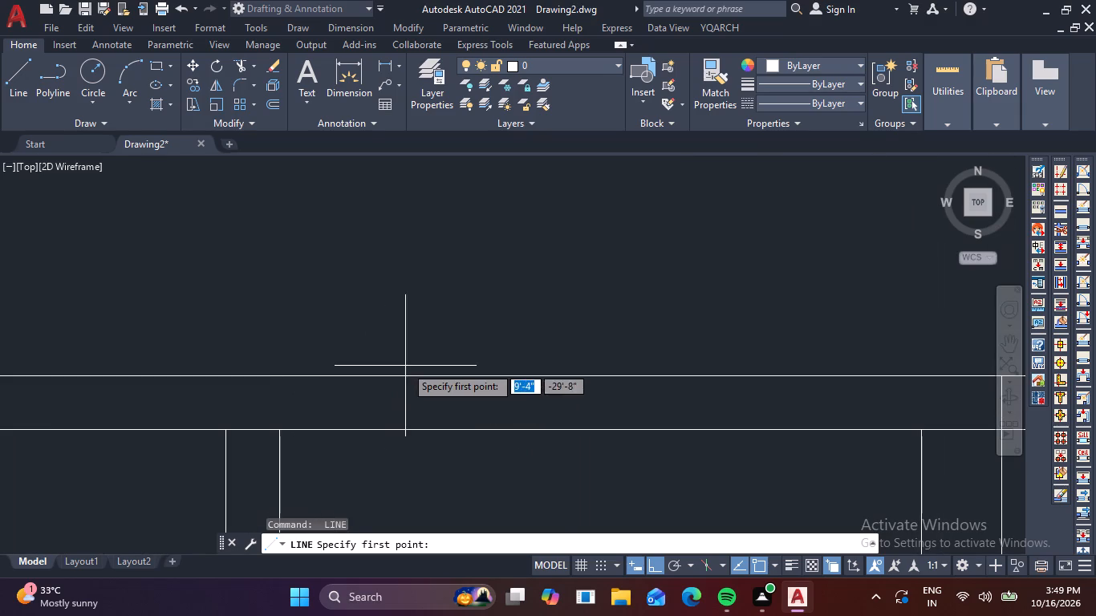
{"action": "left_click", "coordinate": [362, 375]}
{"action": "left_click", "coordinate": [357, 431]}
{"action": "key", "text": "space"}
{"action": "scroll", "coordinate": [431, 430], "scroll_direction": "down", "scroll_amount": 1}
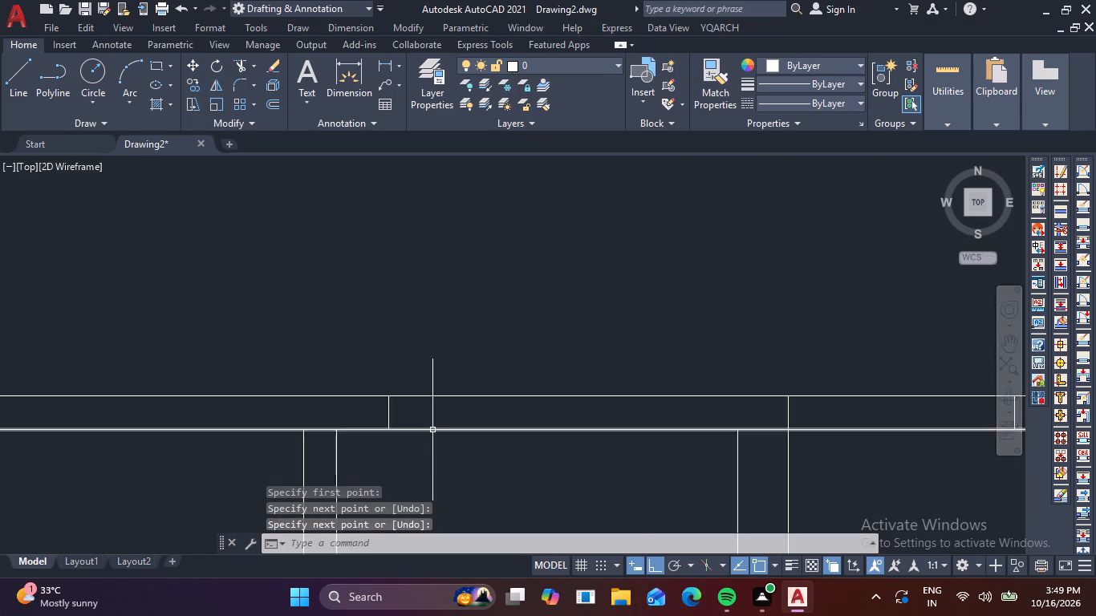
{"action": "scroll", "coordinate": [433, 430], "scroll_direction": "down", "scroll_amount": 1}
{"action": "key", "text": "space"}
{"action": "left_click", "coordinate": [603, 410]}
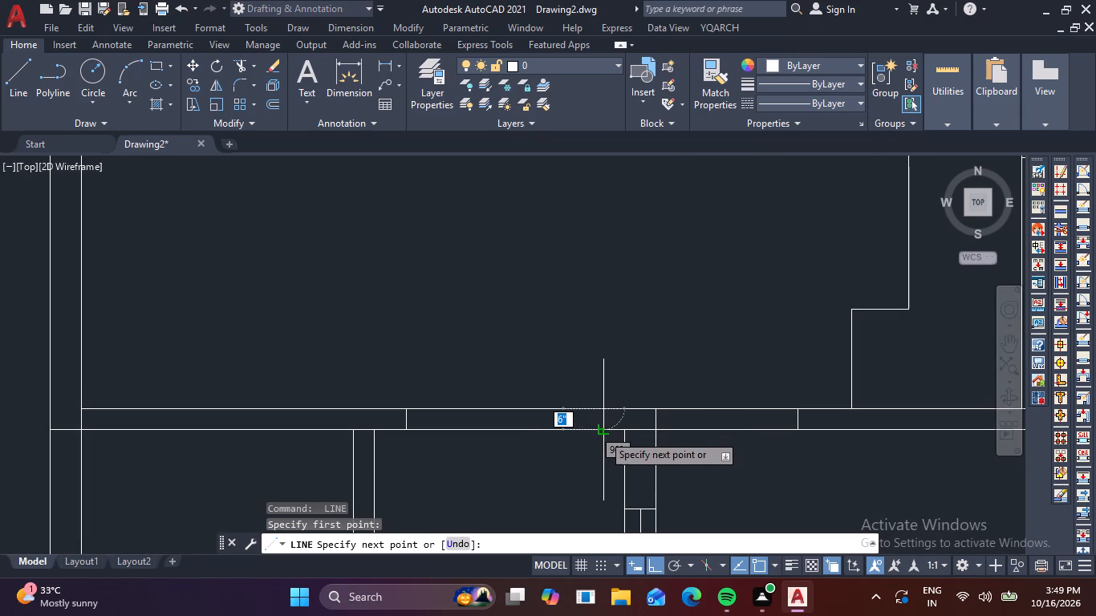
{"action": "left_click", "coordinate": [599, 431]}
{"action": "key", "text": "space"}
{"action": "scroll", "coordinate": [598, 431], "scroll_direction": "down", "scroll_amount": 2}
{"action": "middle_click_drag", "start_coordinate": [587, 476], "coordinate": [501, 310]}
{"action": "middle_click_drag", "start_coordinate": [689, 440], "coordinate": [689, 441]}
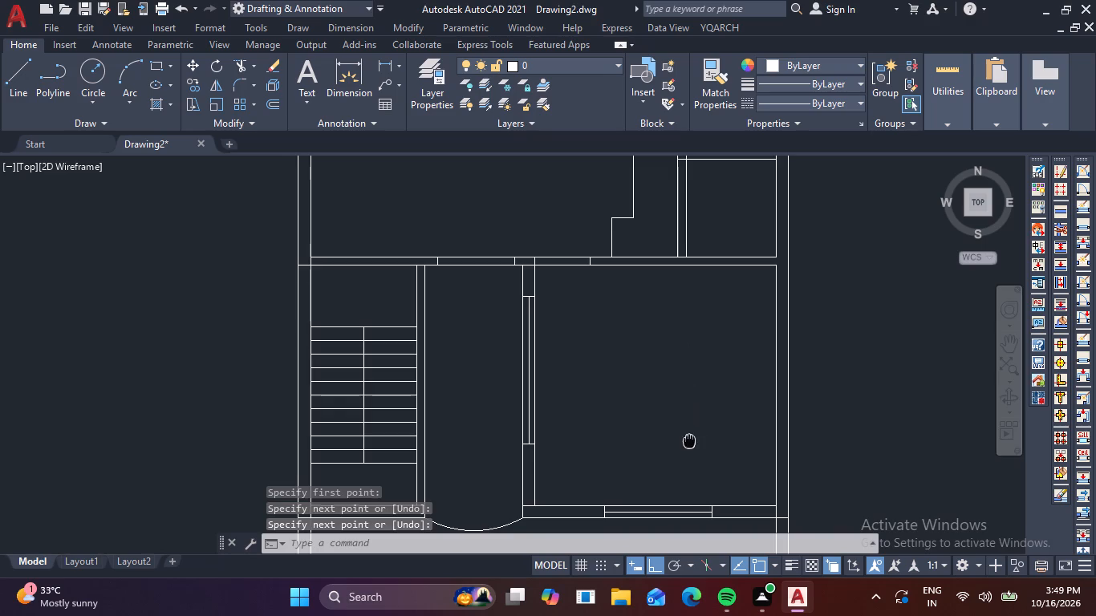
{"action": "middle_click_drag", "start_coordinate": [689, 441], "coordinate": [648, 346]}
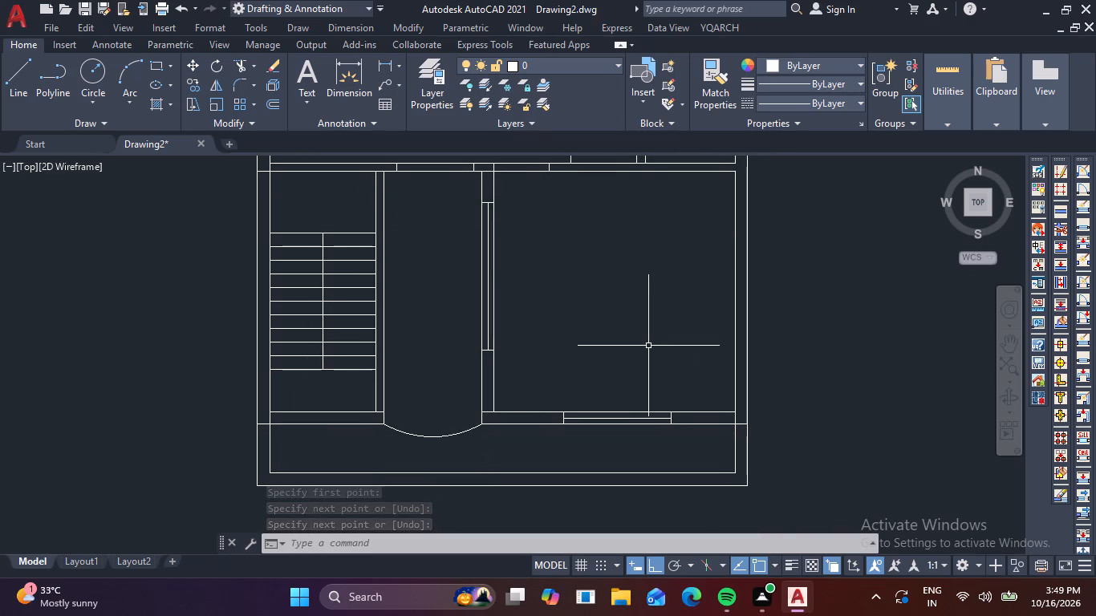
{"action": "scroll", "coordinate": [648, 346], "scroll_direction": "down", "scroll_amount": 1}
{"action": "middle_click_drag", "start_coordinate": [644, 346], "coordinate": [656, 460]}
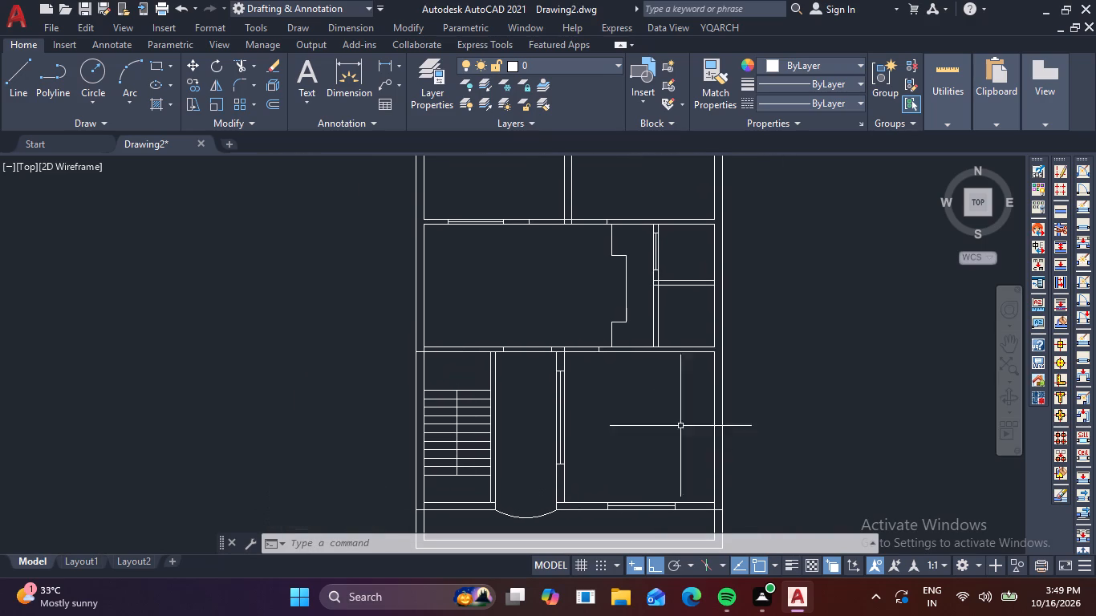
Draw a short vertical line across the horizontal partition between the two small east rooms, near its west end.
{"action": "middle_click_drag", "start_coordinate": [700, 383], "coordinate": [640, 479]}
{"action": "scroll", "coordinate": [639, 462], "scroll_direction": "up", "scroll_amount": 1}
{"action": "scroll", "coordinate": [613, 381], "scroll_direction": "up", "scroll_amount": 2}
{"action": "middle_click_drag", "start_coordinate": [611, 388], "coordinate": [571, 472]}
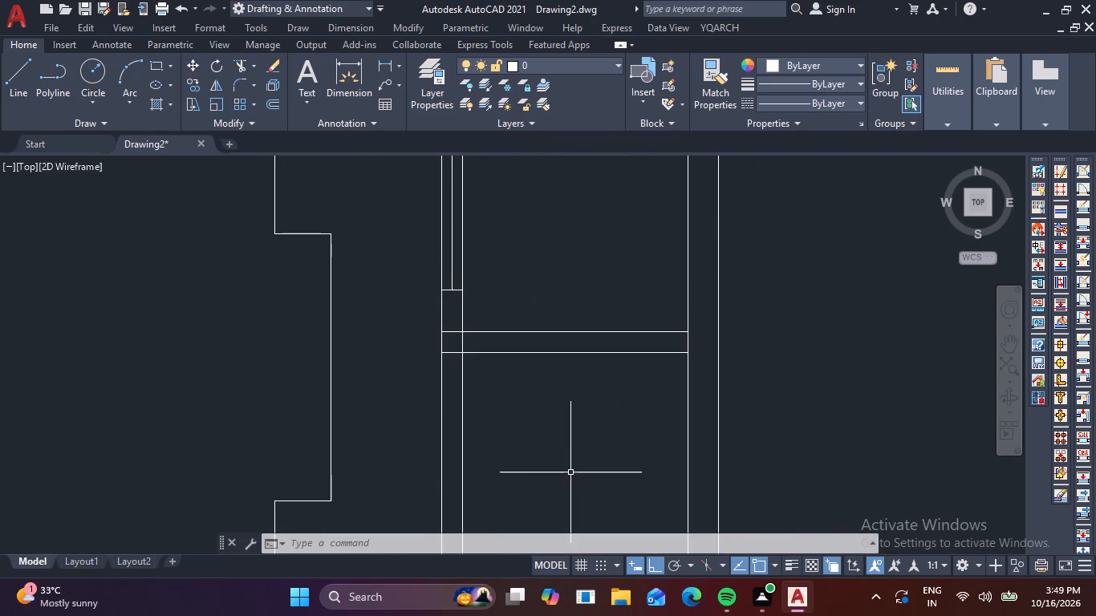
{"action": "key", "text": "space"}
{"action": "left_click", "coordinate": [512, 332]}
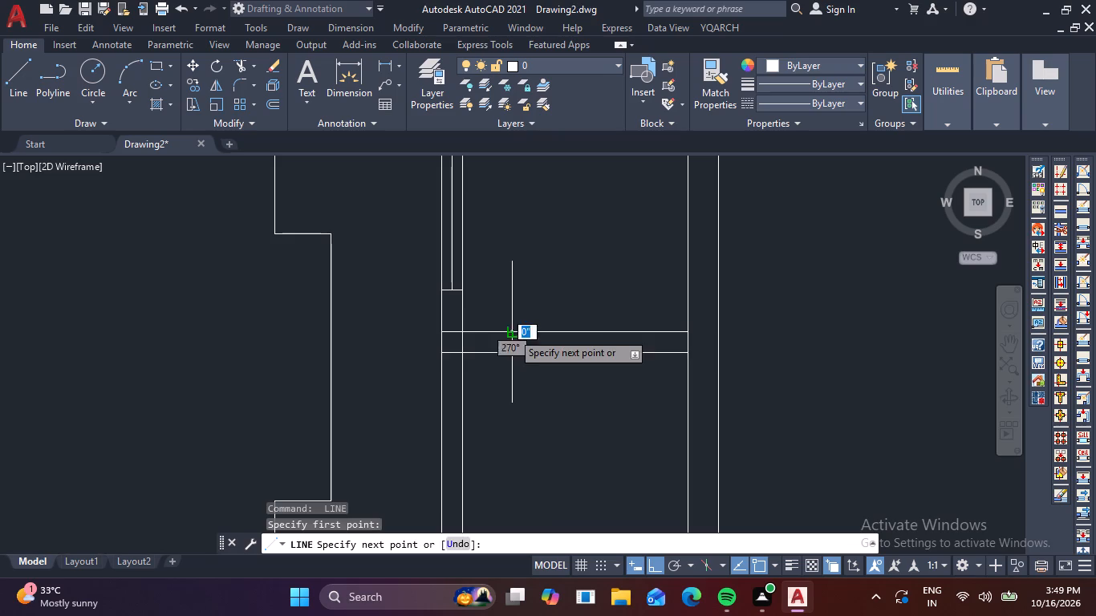
{"action": "left_click", "coordinate": [517, 353]}
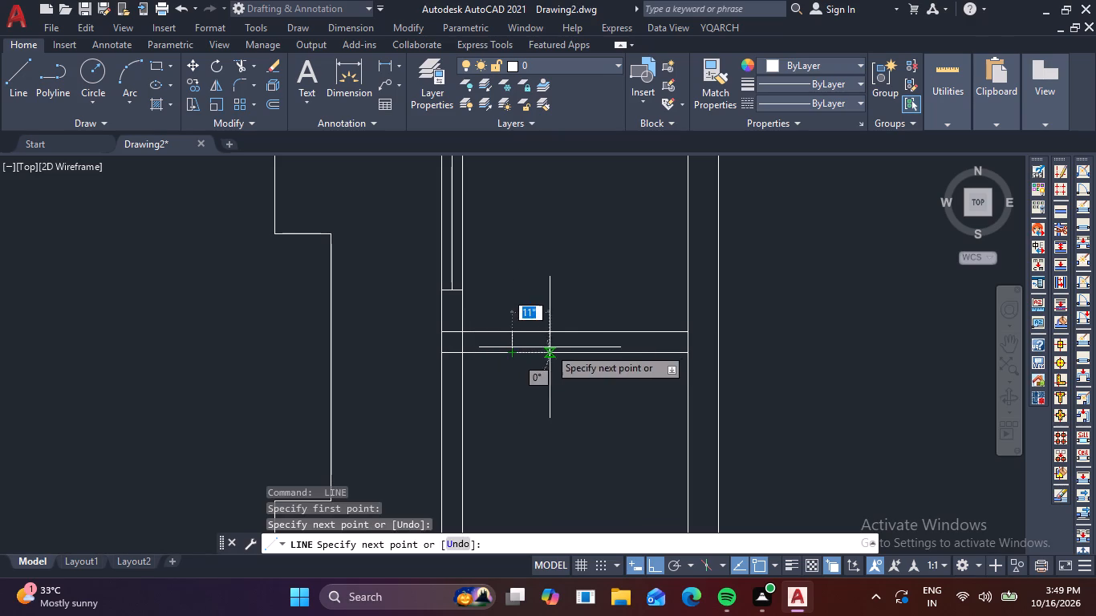
{"action": "key", "text": "space"}
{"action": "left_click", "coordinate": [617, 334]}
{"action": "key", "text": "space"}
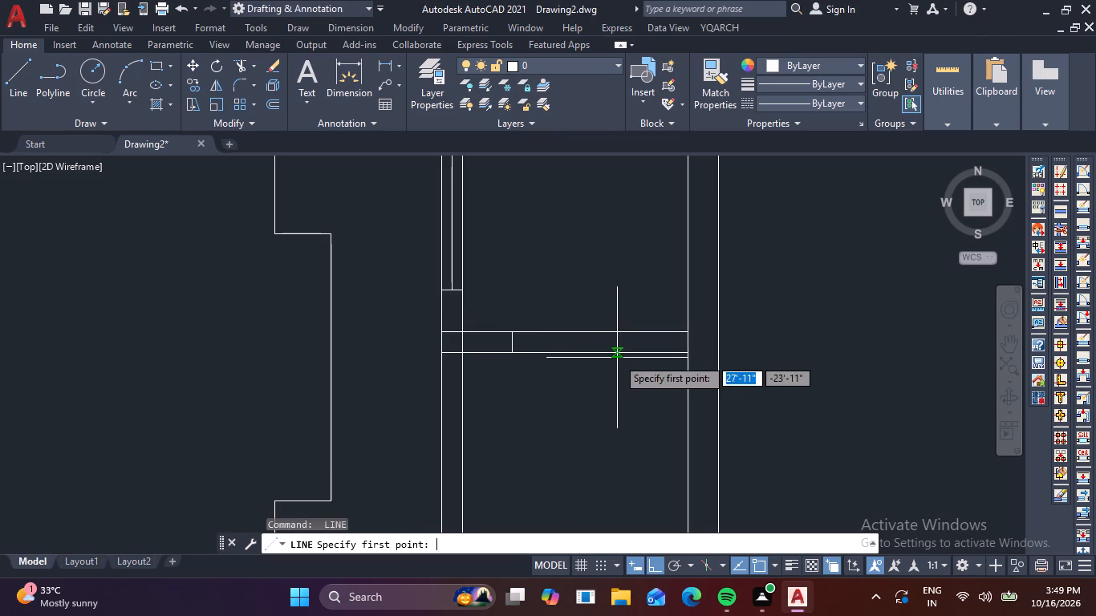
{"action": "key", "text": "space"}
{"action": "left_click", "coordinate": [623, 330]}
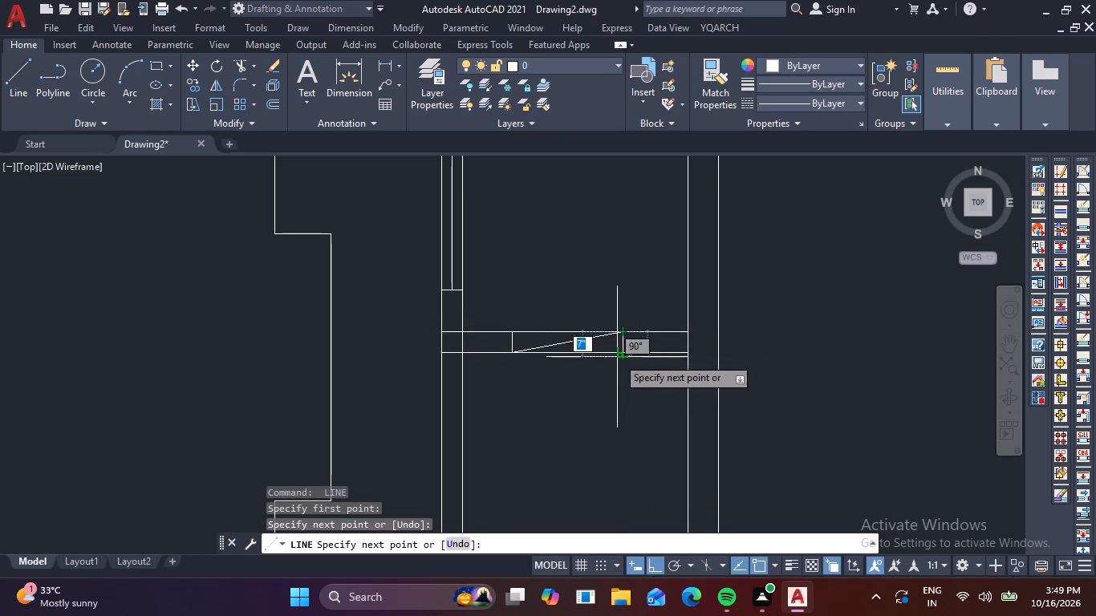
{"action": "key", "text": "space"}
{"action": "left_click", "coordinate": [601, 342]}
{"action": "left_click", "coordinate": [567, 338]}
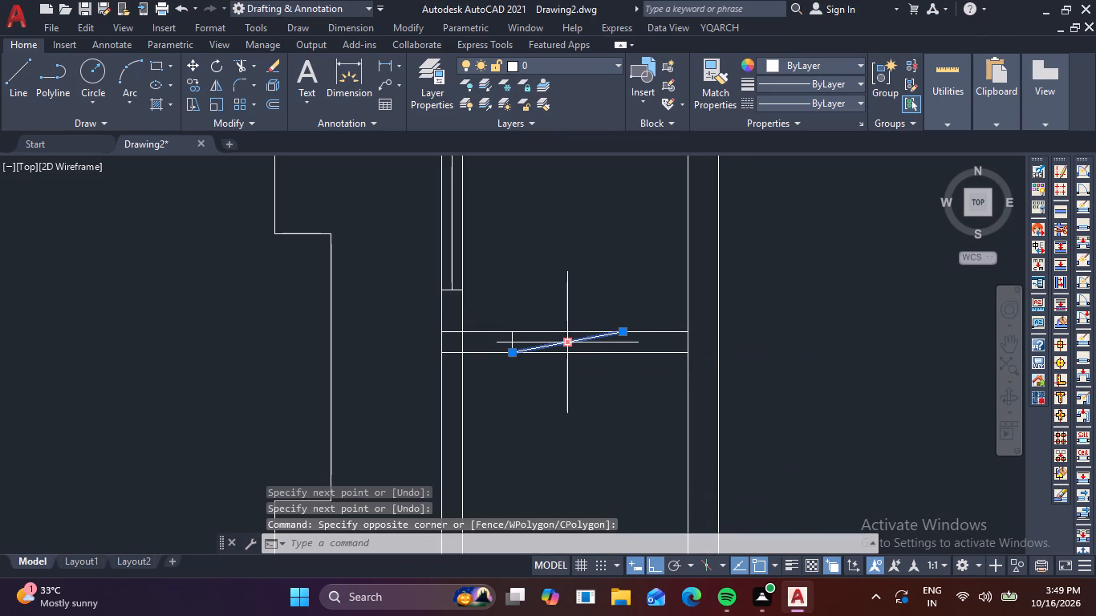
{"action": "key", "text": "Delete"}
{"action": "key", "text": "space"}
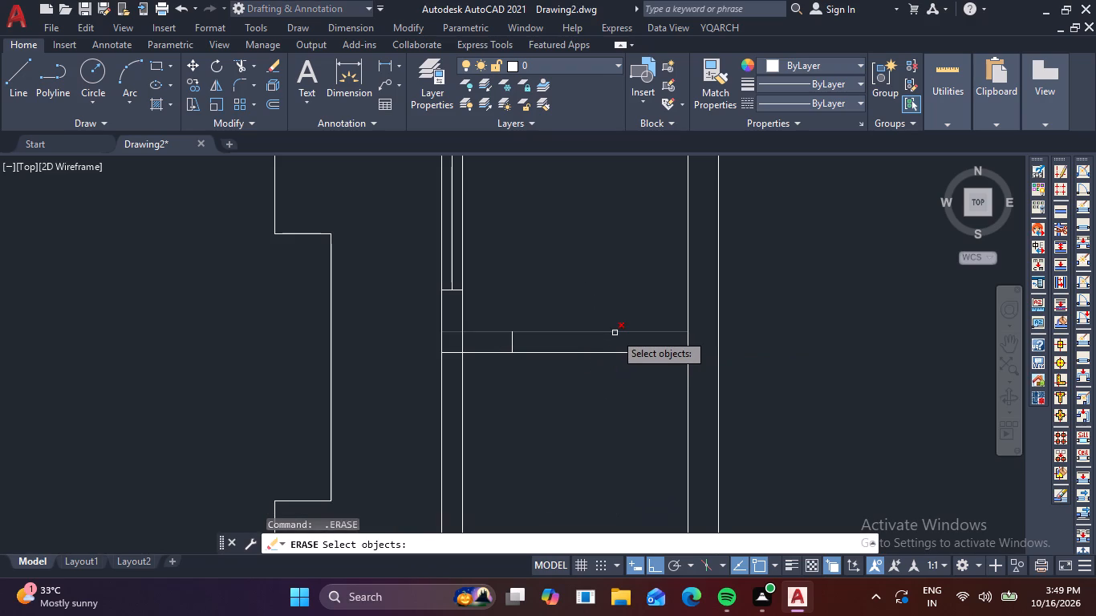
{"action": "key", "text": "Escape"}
Complete the window symbol in the partition between the small east rooms with a second cross line and a centre line joining both midpoints.
{"action": "key", "text": "l"}
{"action": "key", "text": "space"}
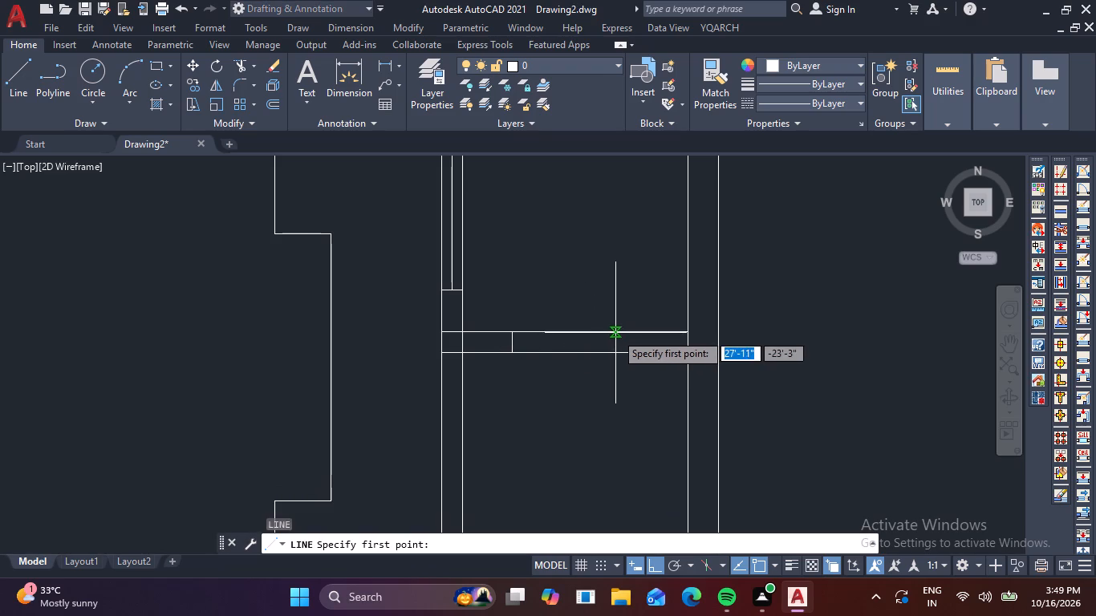
{"action": "left_click", "coordinate": [619, 332]}
{"action": "left_click", "coordinate": [620, 351]}
{"action": "key", "text": "space"}
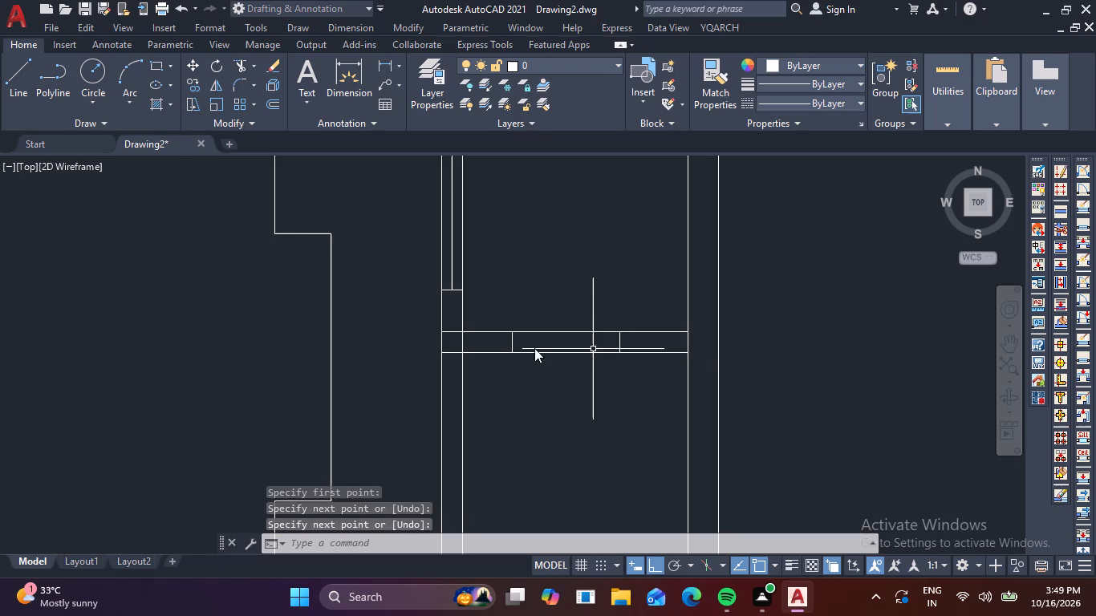
{"action": "key", "text": "space"}
{"action": "left_click", "coordinate": [513, 341]}
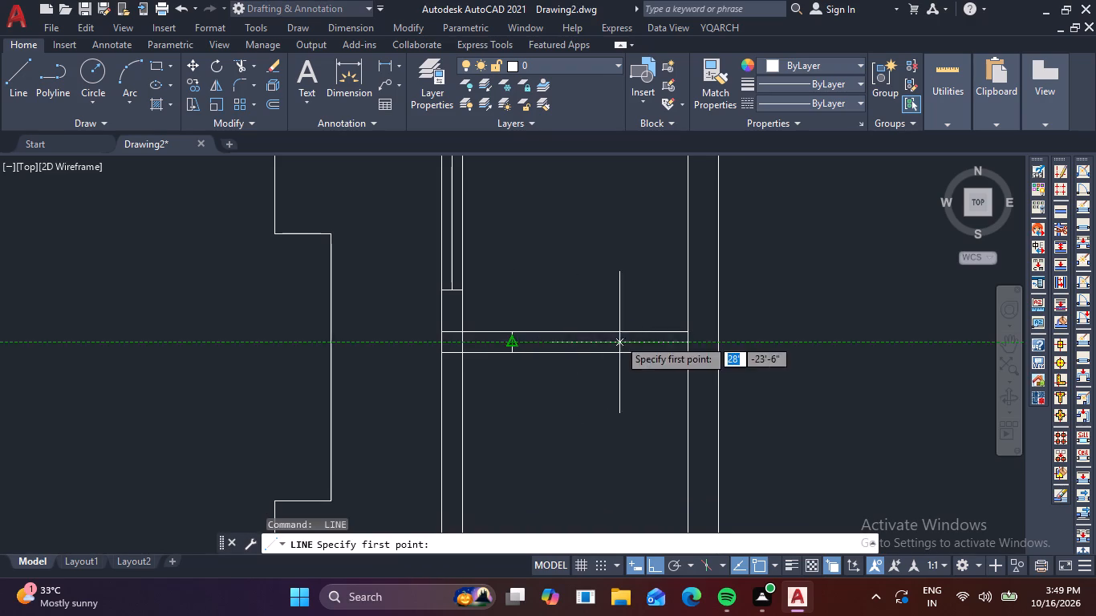
{"action": "left_click", "coordinate": [513, 342]}
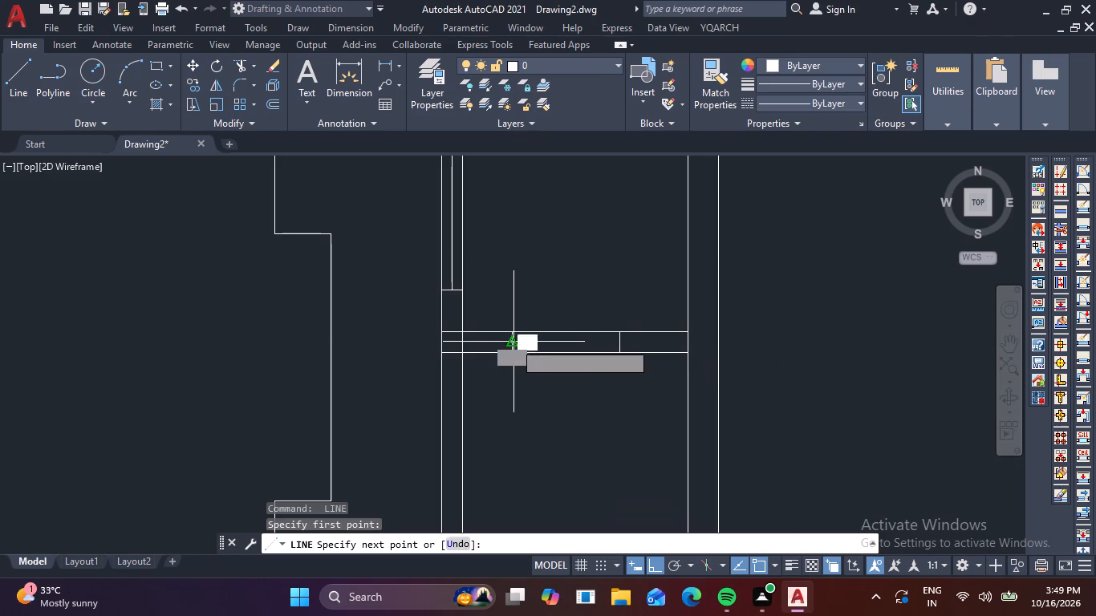
{"action": "left_click", "coordinate": [618, 342]}
{"action": "key", "text": "space"}
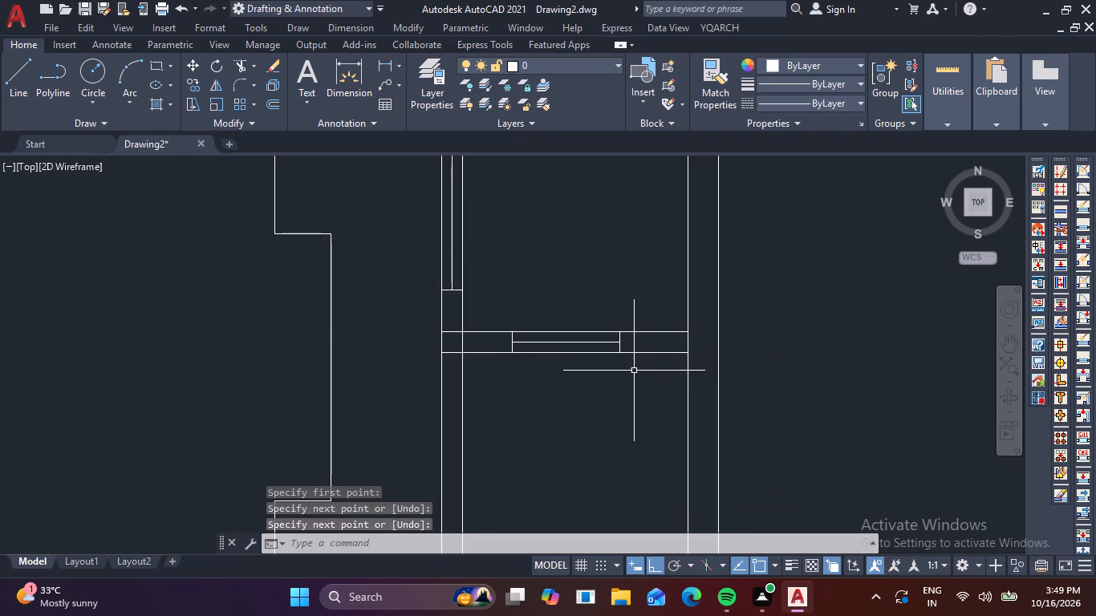
{"action": "key", "text": "Escape"}
{"action": "scroll", "coordinate": [633, 373], "scroll_direction": "down", "scroll_amount": 1}
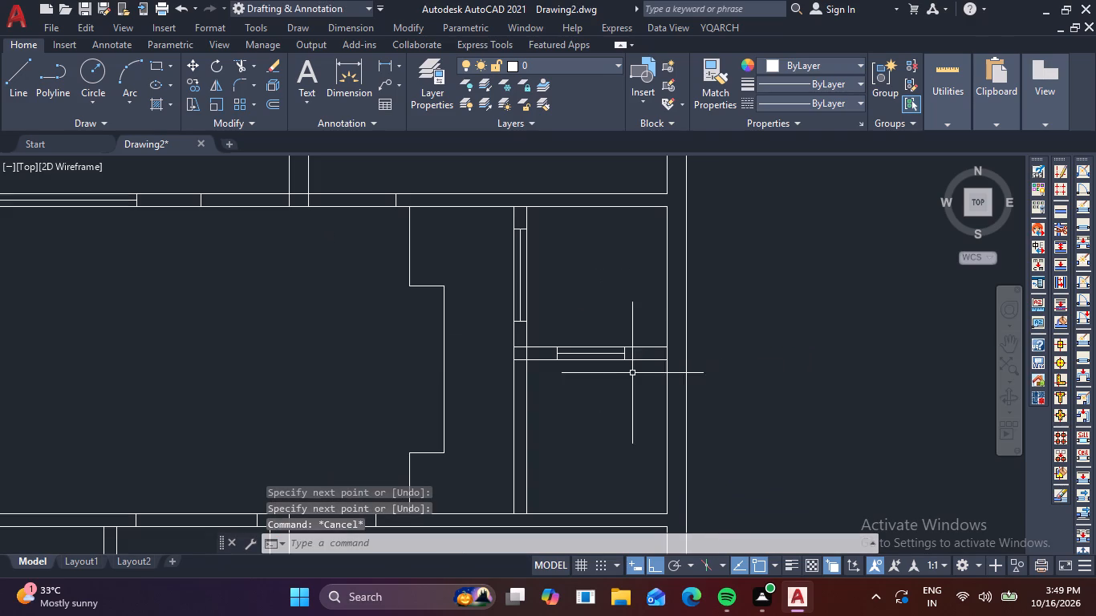
{"action": "key", "text": "Escape"}
Draw a window symbol in the wall above the upper small east room, using two short cross lines joined by a centre line.
{"action": "middle_click_drag", "start_coordinate": [622, 288], "coordinate": [622, 289]}
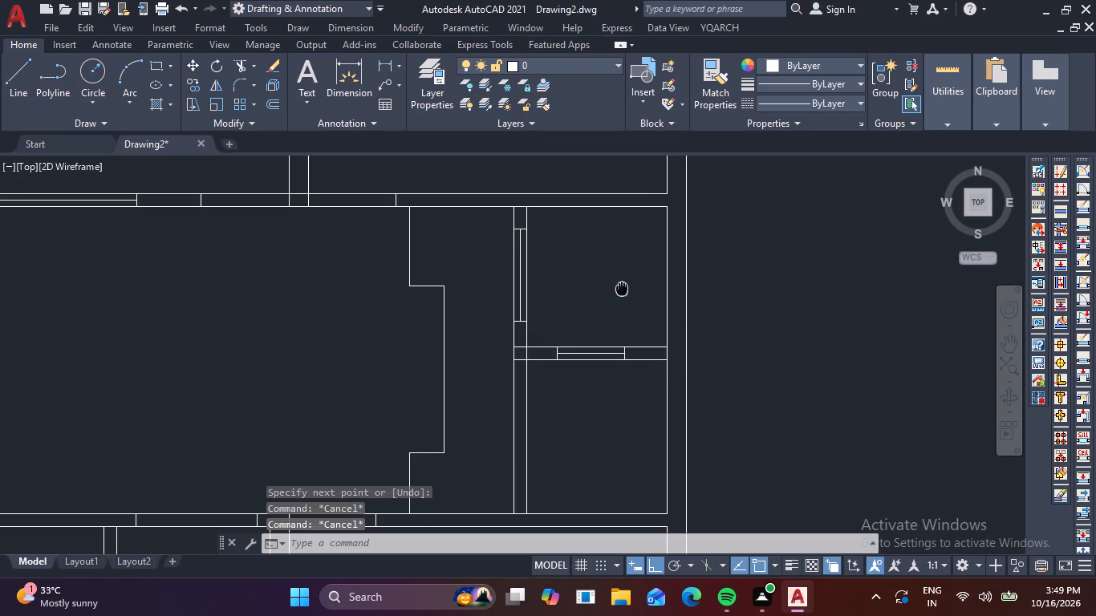
{"action": "middle_click_drag", "start_coordinate": [622, 289], "coordinate": [629, 403]}
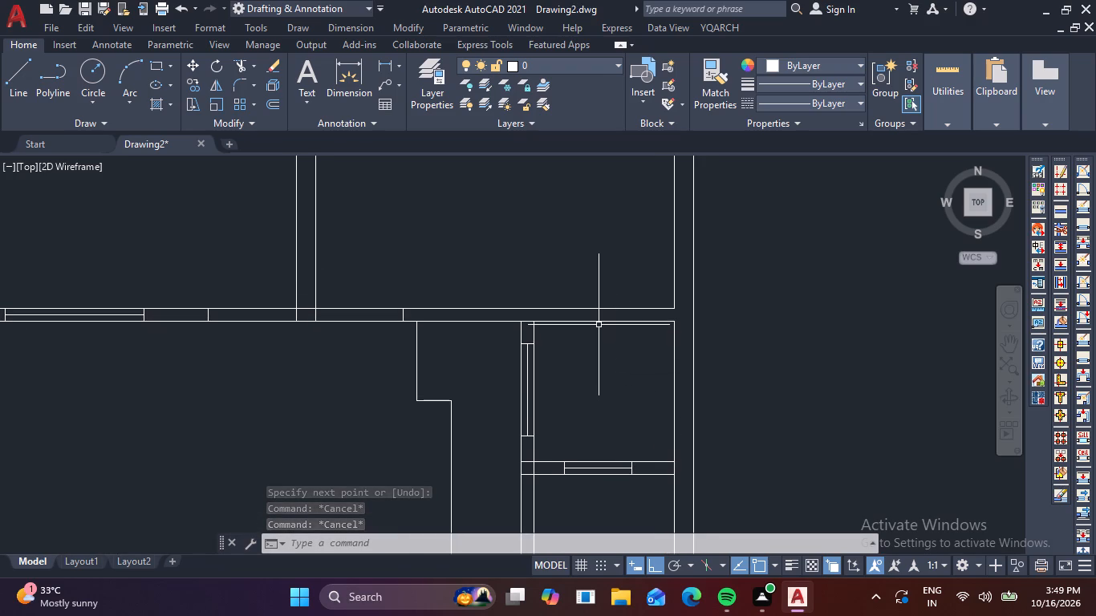
{"action": "key", "text": "space"}
{"action": "left_click", "coordinate": [558, 310]}
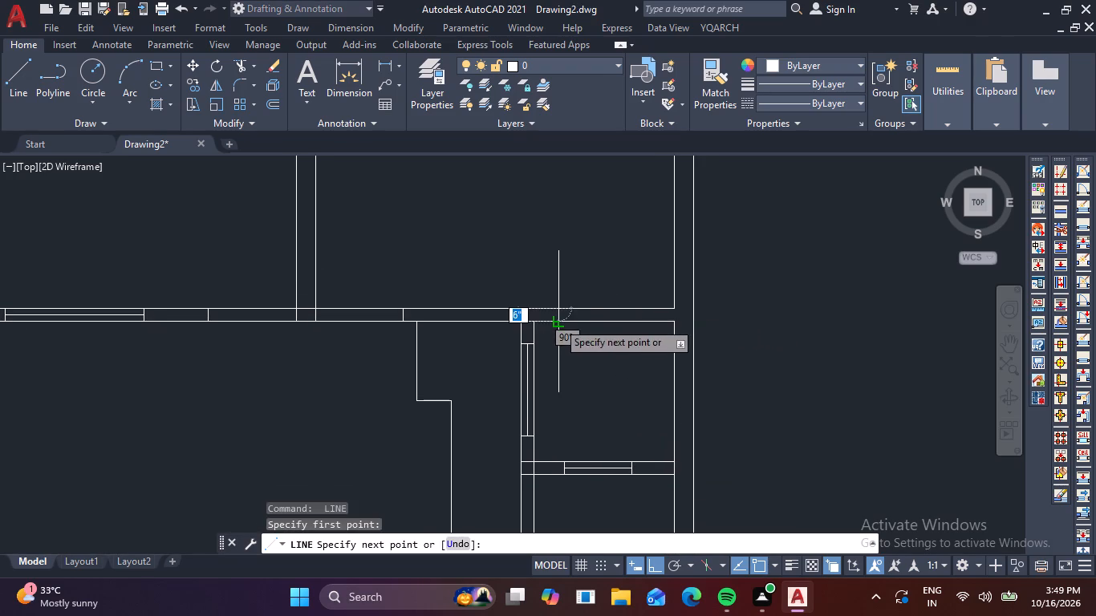
{"action": "left_click", "coordinate": [558, 322]}
{"action": "key", "text": "space"}
{"action": "key", "text": "space"}
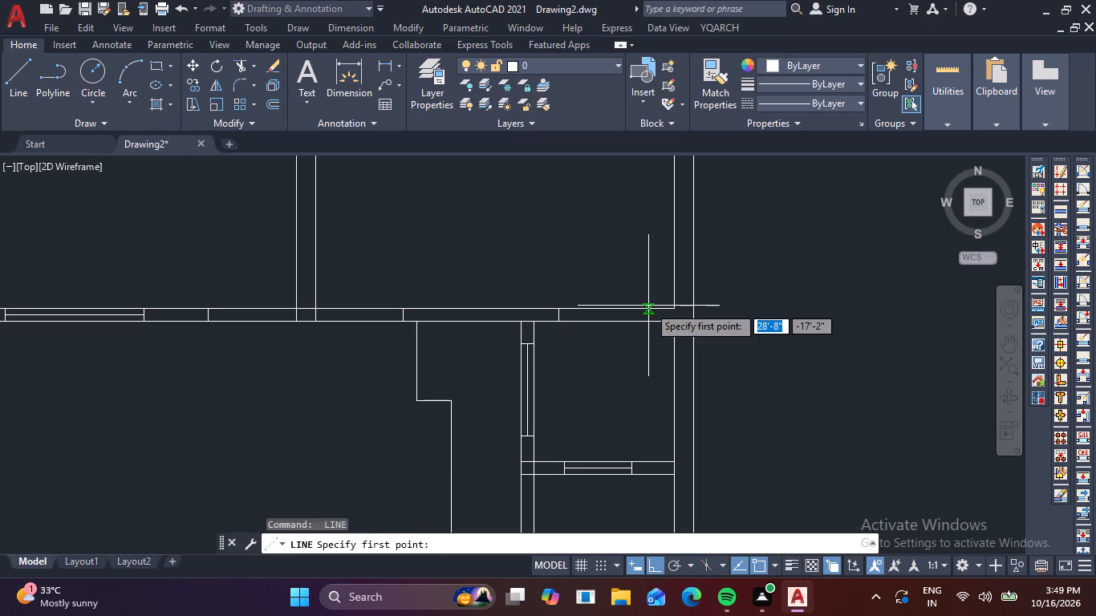
{"action": "left_click", "coordinate": [655, 310]}
{"action": "left_click", "coordinate": [659, 322]}
{"action": "key", "text": "space"}
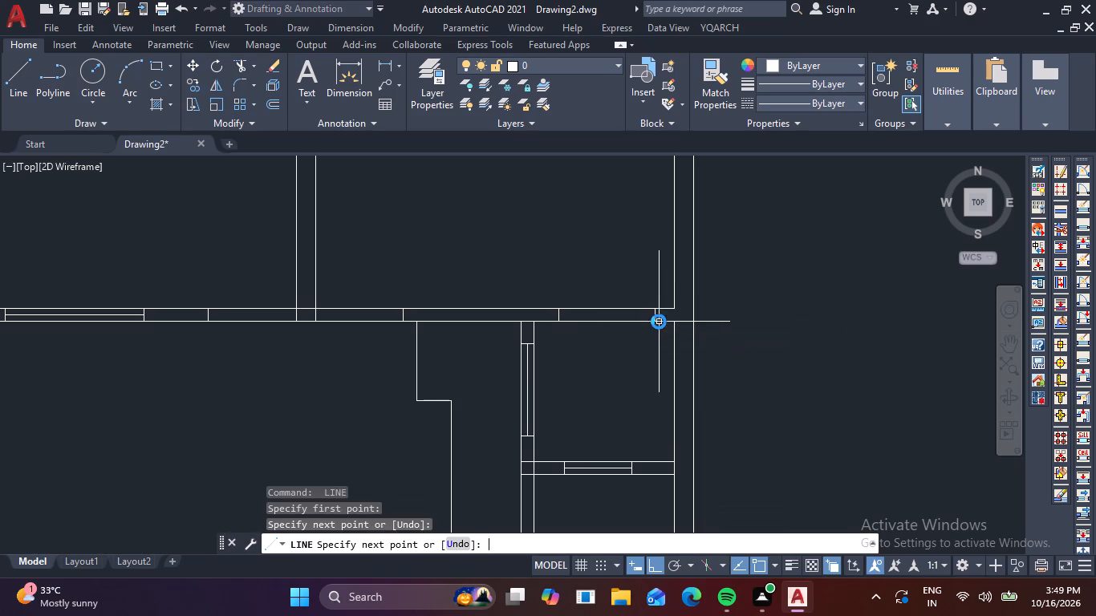
{"action": "scroll", "coordinate": [570, 319], "scroll_direction": "up", "scroll_amount": 2}
{"action": "key", "text": "space"}
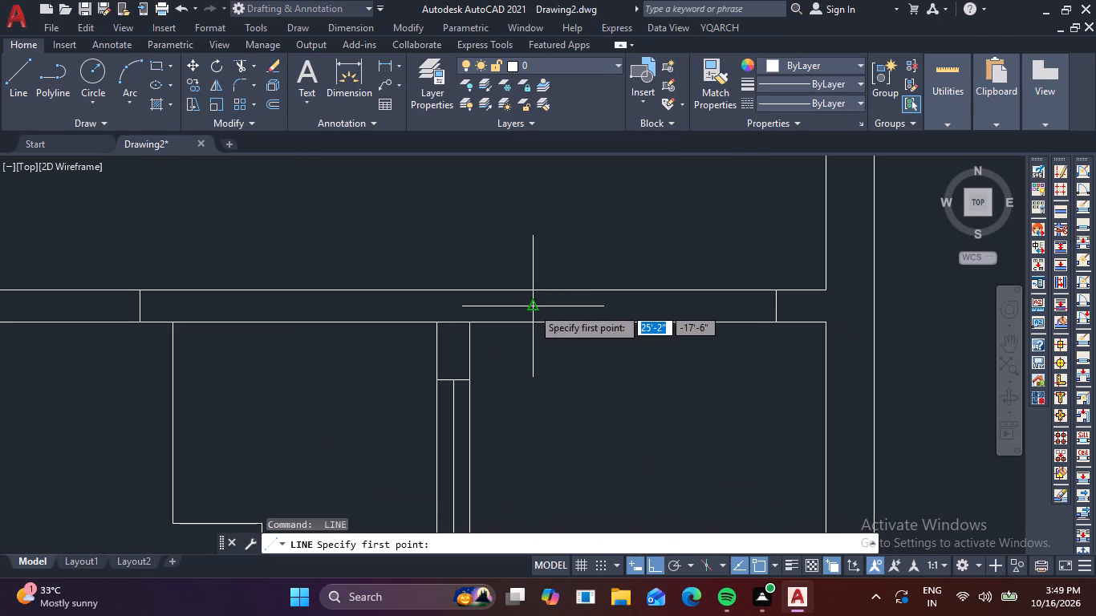
{"action": "left_click", "coordinate": [532, 307]}
{"action": "left_click", "coordinate": [777, 308]}
{"action": "key", "text": "space"}
Draw a window symbol in the north wall of the top-right room, using two short cross lines joined by a centre line.
{"action": "scroll", "coordinate": [744, 318], "scroll_direction": "down", "scroll_amount": 2}
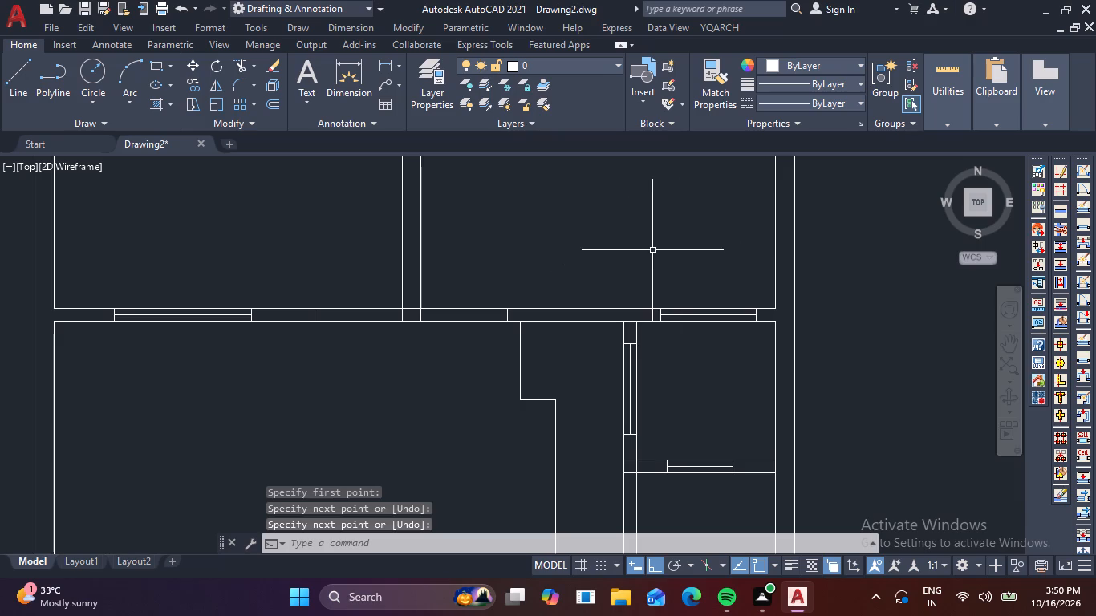
{"action": "middle_click_drag", "start_coordinate": [653, 250], "coordinate": [653, 341]}
{"action": "scroll", "coordinate": [661, 313], "scroll_direction": "down", "scroll_amount": 1}
{"action": "middle_click_drag", "start_coordinate": [648, 282], "coordinate": [636, 324]}
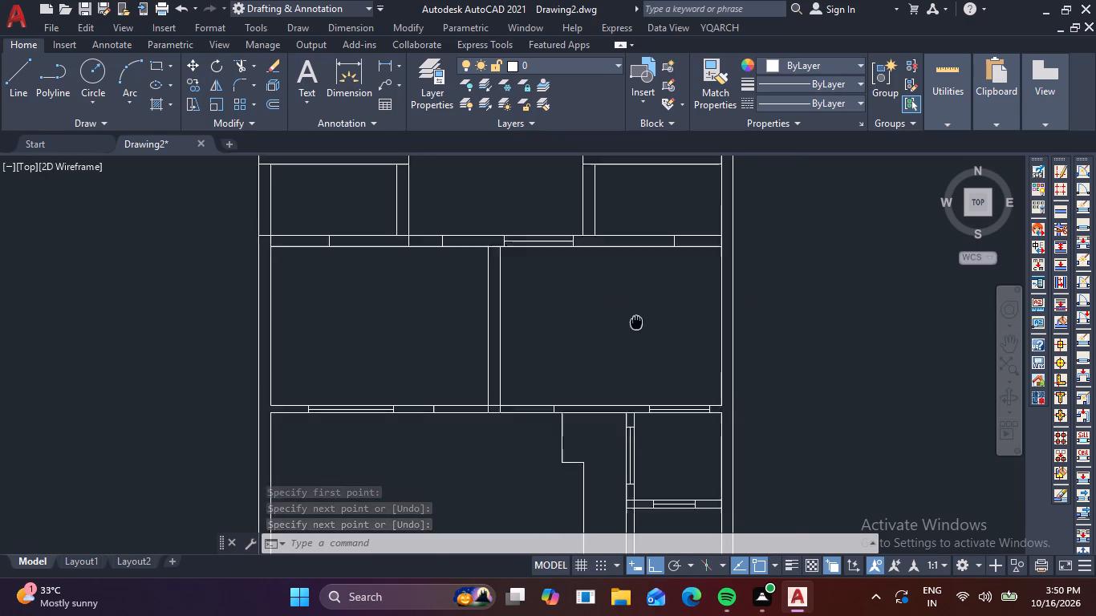
{"action": "middle_click_drag", "start_coordinate": [636, 324], "coordinate": [637, 371]}
{"action": "middle_click_drag", "start_coordinate": [646, 342], "coordinate": [641, 477]}
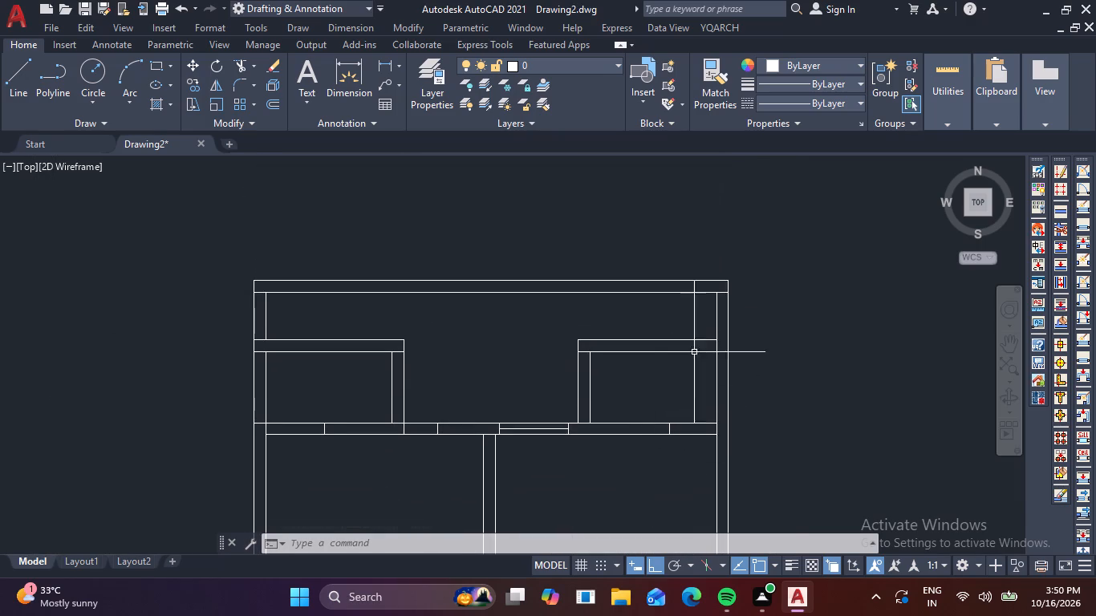
{"action": "scroll", "coordinate": [661, 339], "scroll_direction": "up", "scroll_amount": 2}
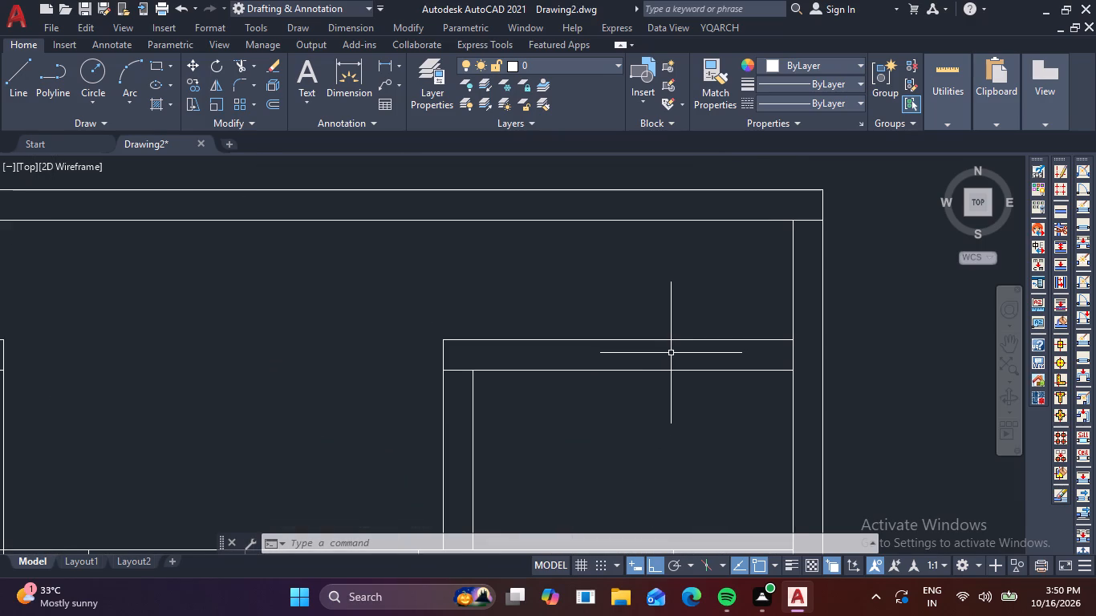
{"action": "scroll", "coordinate": [670, 353], "scroll_direction": "up", "scroll_amount": 1}
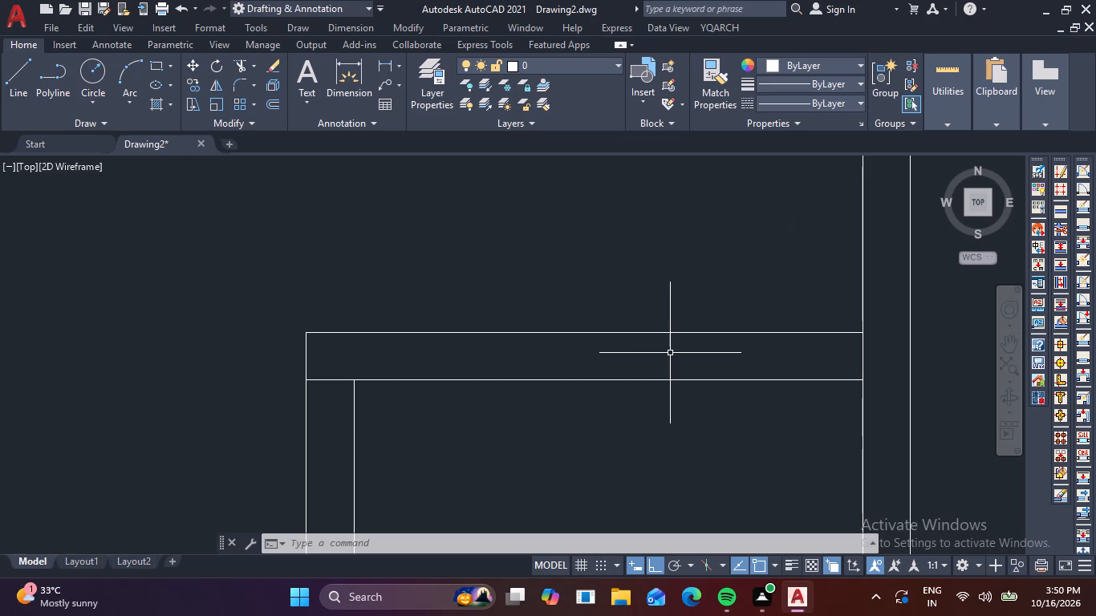
{"action": "scroll", "coordinate": [708, 349], "scroll_direction": "down", "scroll_amount": 3}
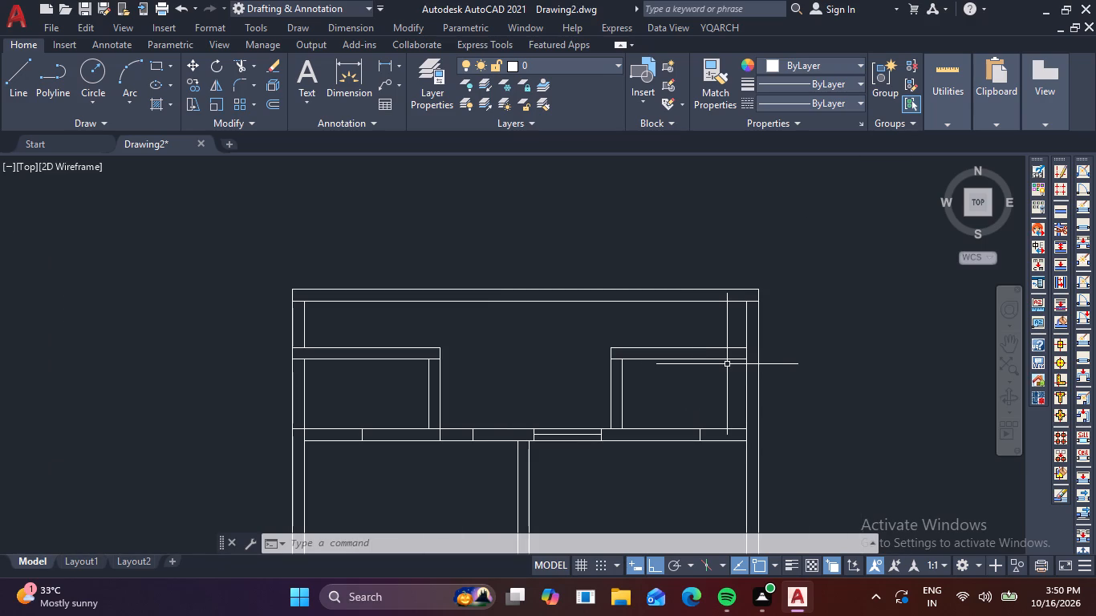
{"action": "scroll", "coordinate": [683, 342], "scroll_direction": "up", "scroll_amount": 2}
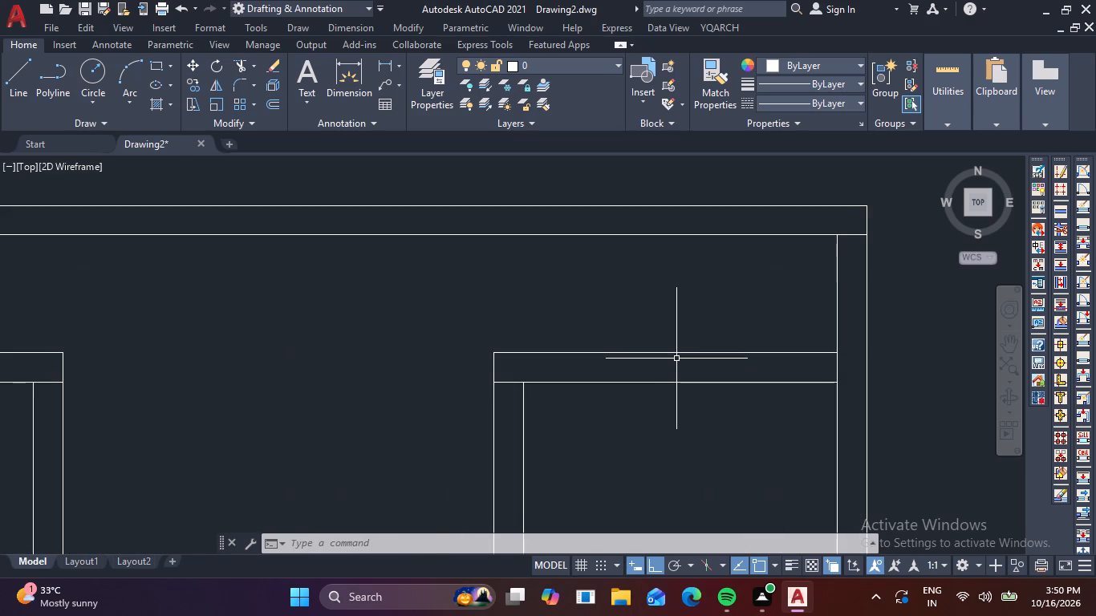
{"action": "key", "text": "space"}
{"action": "left_click", "coordinate": [688, 351]}
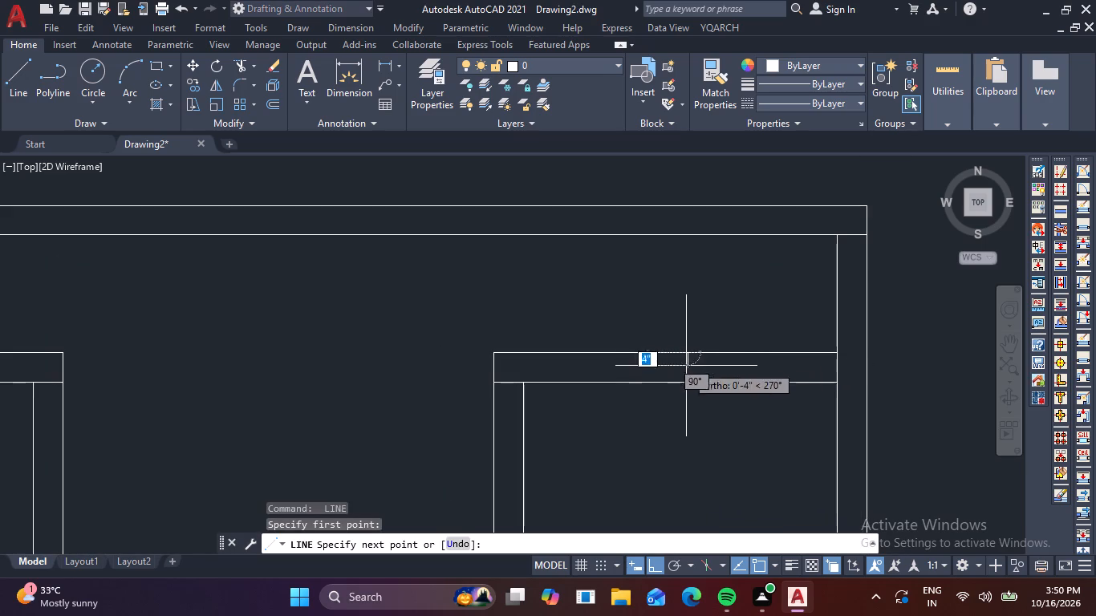
{"action": "left_click", "coordinate": [686, 382]}
{"action": "key", "text": "space"}
{"action": "key", "text": "space"}
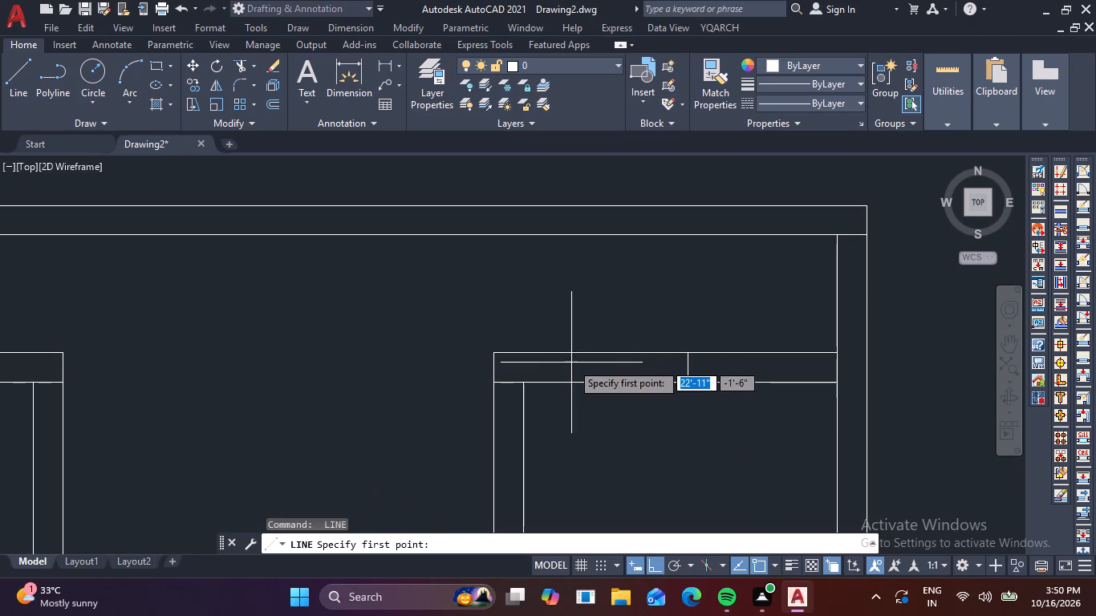
{"action": "left_click", "coordinate": [570, 353]}
{"action": "left_click", "coordinate": [576, 389]}
{"action": "key", "text": "space"}
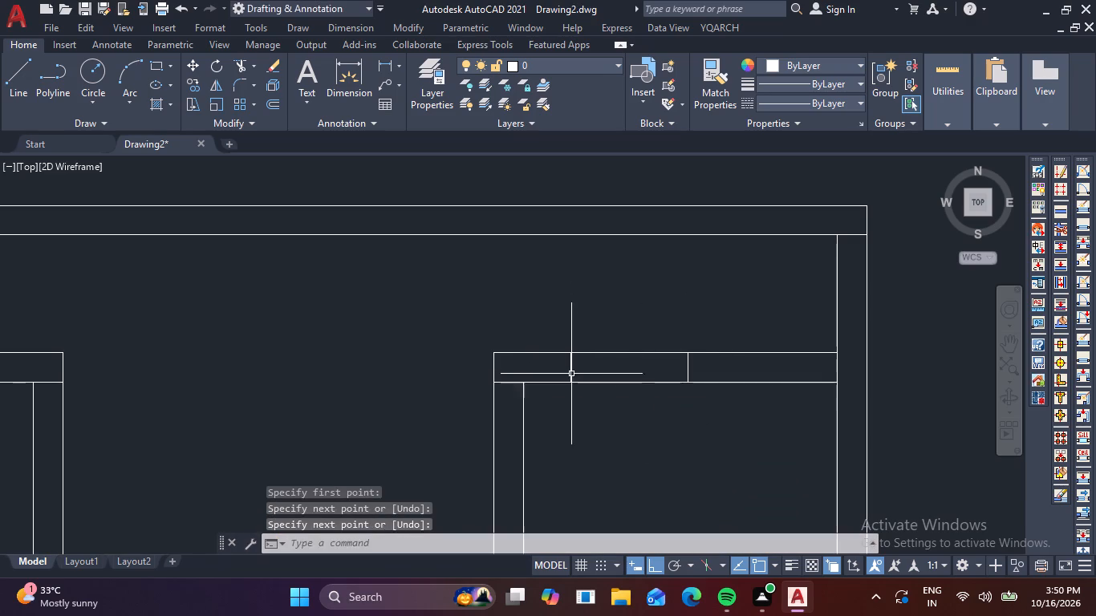
{"action": "key", "text": "space"}
{"action": "left_click", "coordinate": [570, 368]}
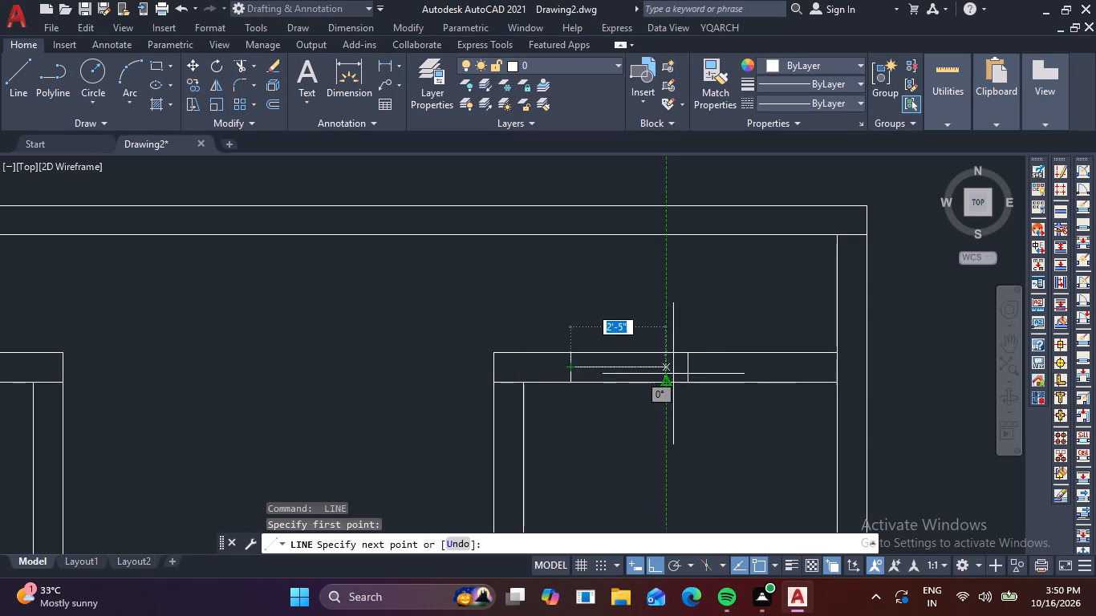
{"action": "left_click", "coordinate": [689, 363]}
{"action": "key", "text": "space"}
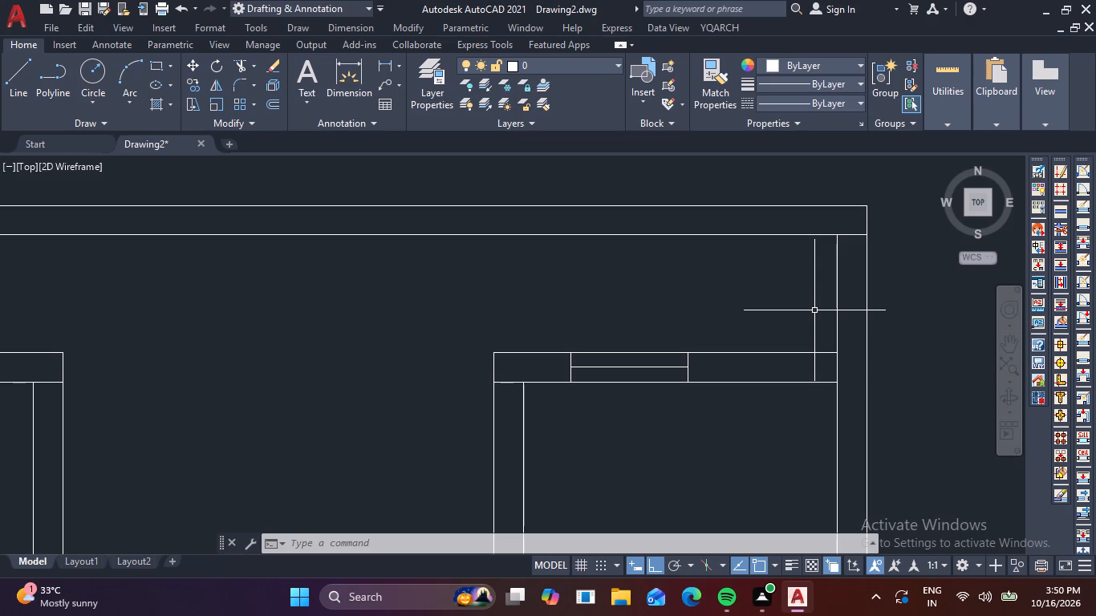
Draw a window symbol in the north wall of the top-left small room, using two short cross lines joined by a centre line.
{"action": "scroll", "coordinate": [383, 425], "scroll_direction": "down", "scroll_amount": 2}
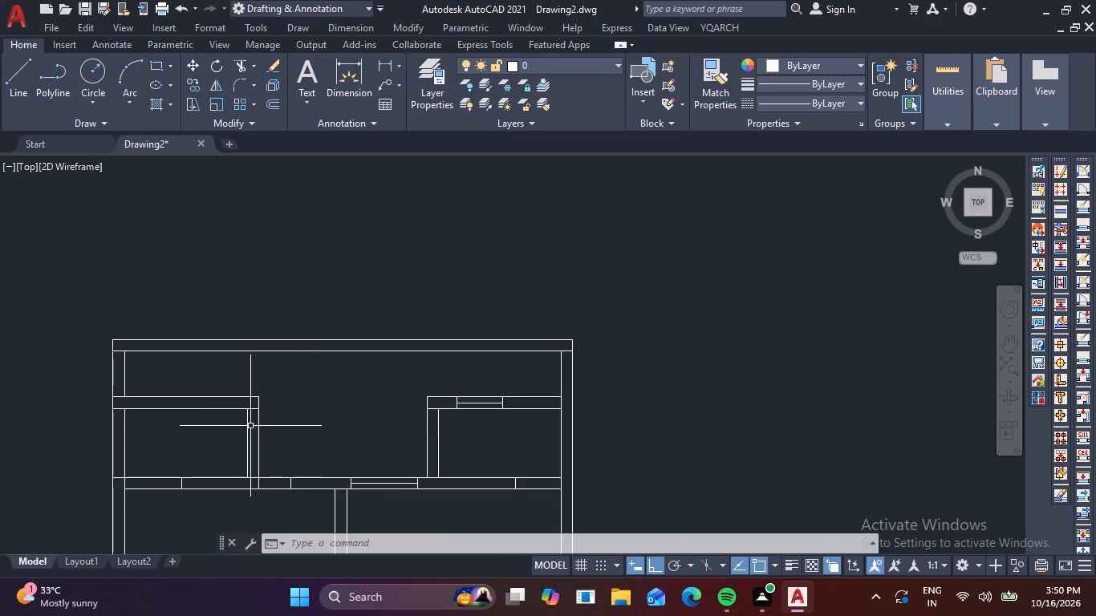
{"action": "key", "text": "space"}
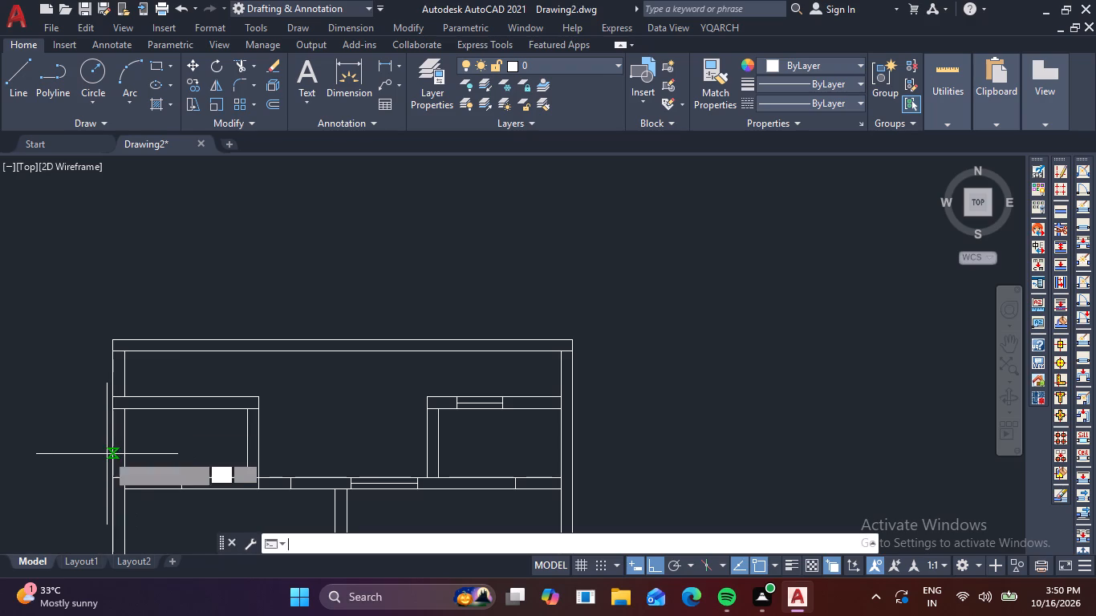
{"action": "scroll", "coordinate": [161, 404], "scroll_direction": "up", "scroll_amount": 2}
{"action": "left_click", "coordinate": [269, 395]}
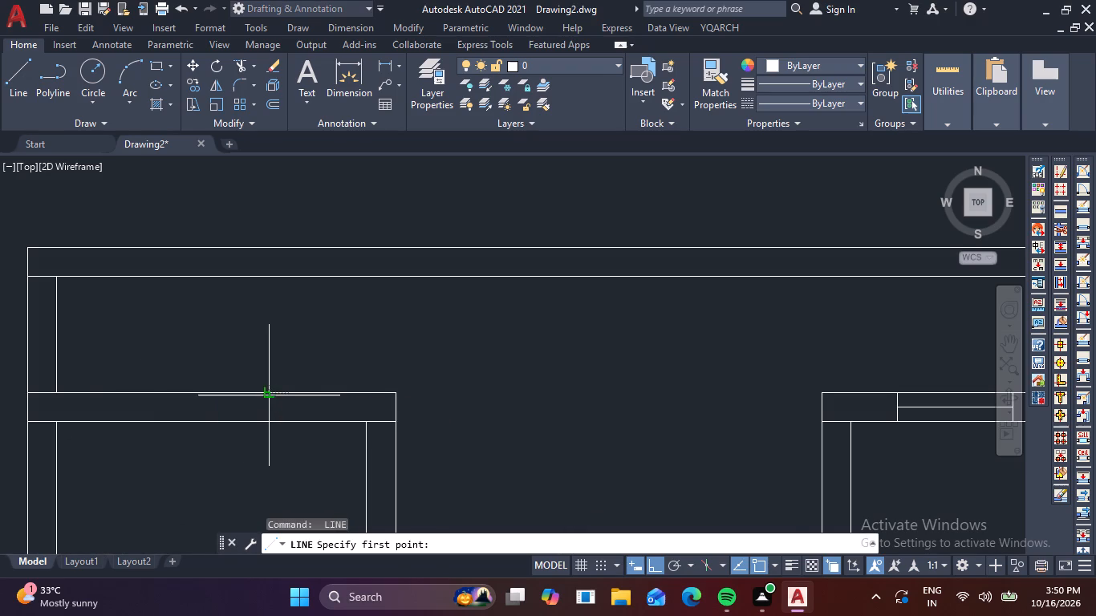
{"action": "left_click", "coordinate": [268, 421]}
{"action": "key", "text": "space"}
{"action": "key", "text": "space"}
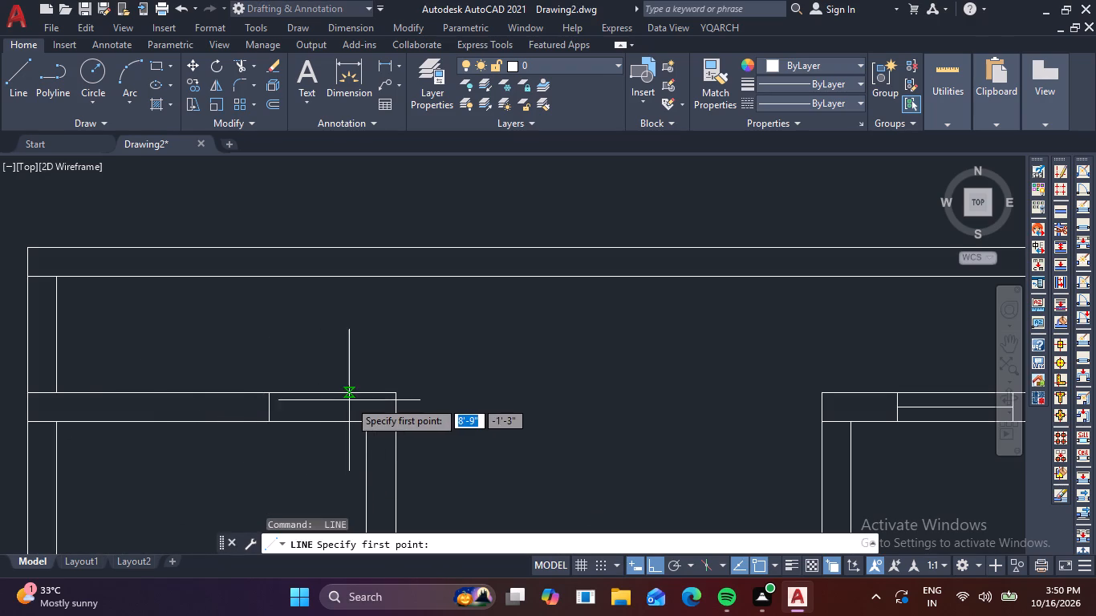
{"action": "left_click", "coordinate": [366, 397]}
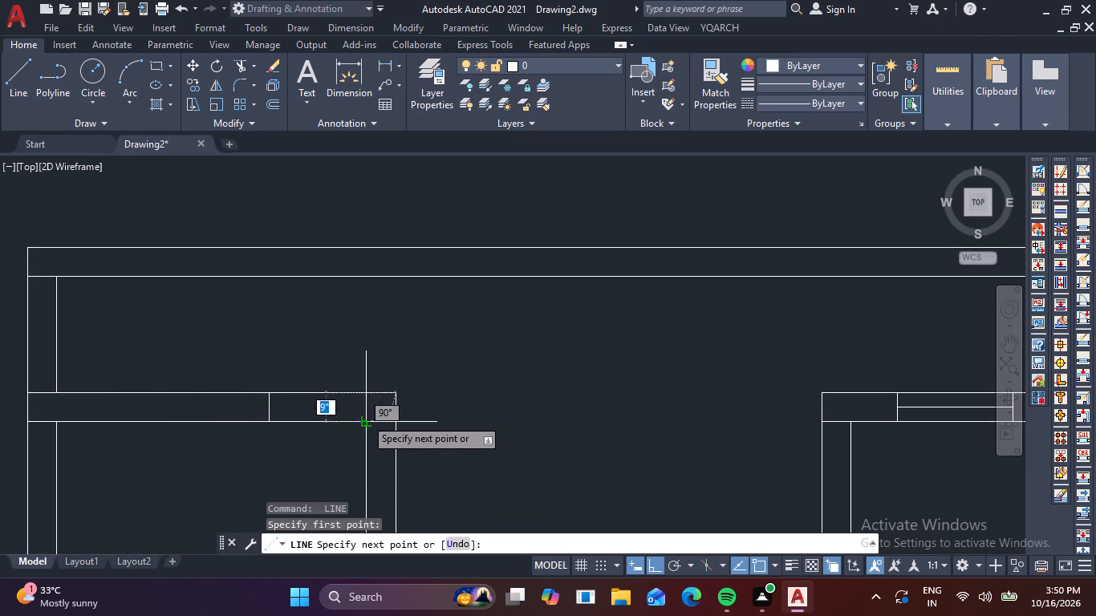
{"action": "left_click", "coordinate": [368, 423]}
{"action": "key", "text": "space"}
{"action": "key", "text": "space"}
{"action": "left_click", "coordinate": [270, 410]}
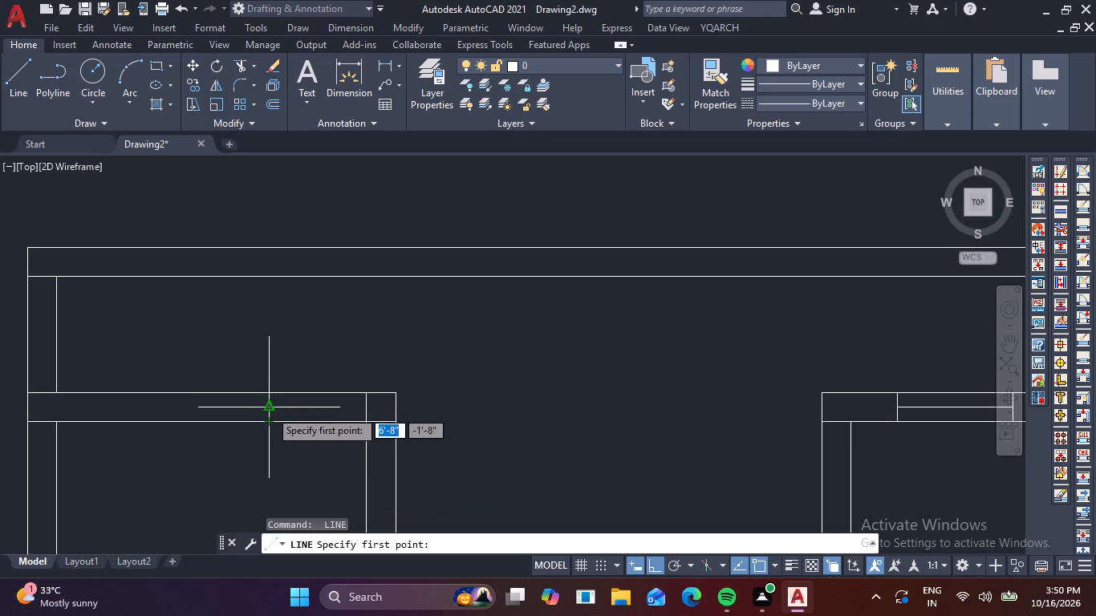
{"action": "left_click", "coordinate": [372, 407]}
{"action": "key", "text": "space"}
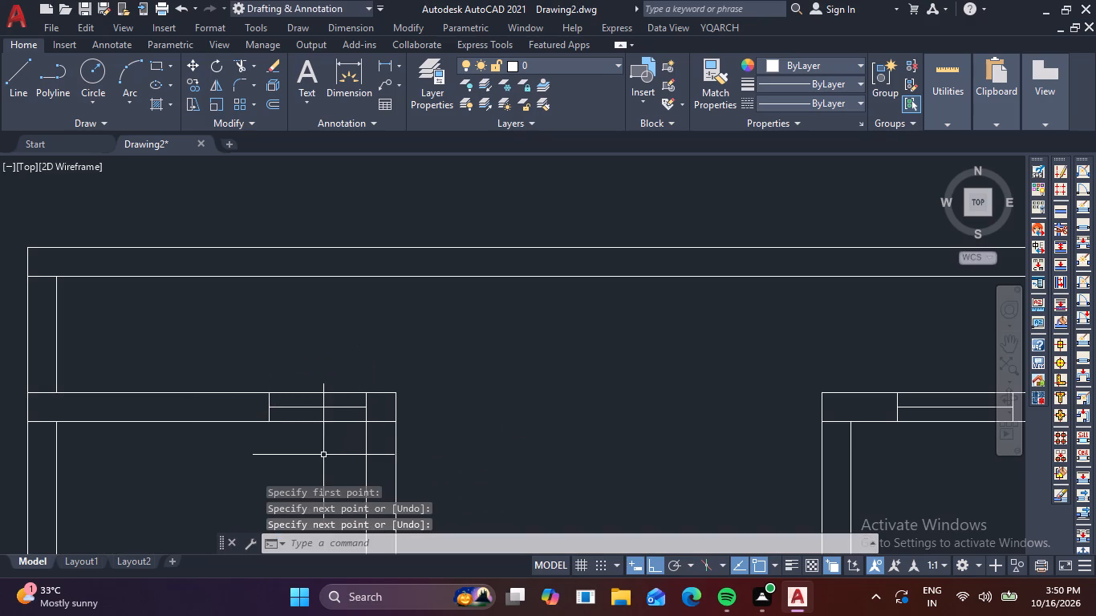
{"action": "key", "text": "Escape"}
Trim the wall south of the small north rooms: both lines at the central gap, the lower line at the west and east end openings.
{"action": "scroll", "coordinate": [323, 456], "scroll_direction": "down", "scroll_amount": 2}
{"action": "middle_click_drag", "start_coordinate": [320, 464], "coordinate": [325, 306]}
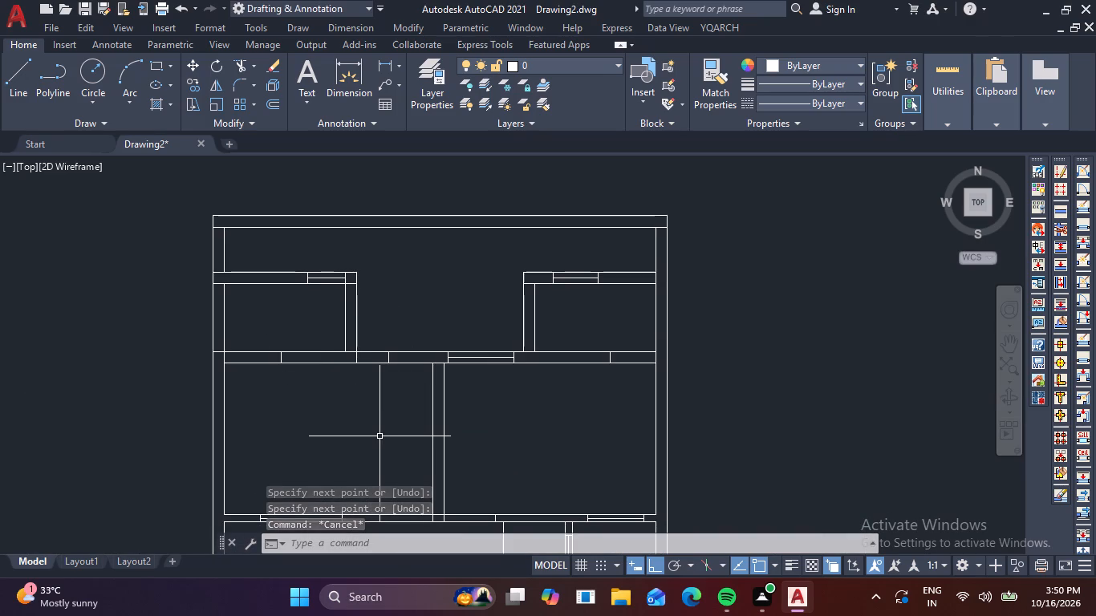
{"action": "type", "text": "TR"}
{"action": "key", "text": "space"}
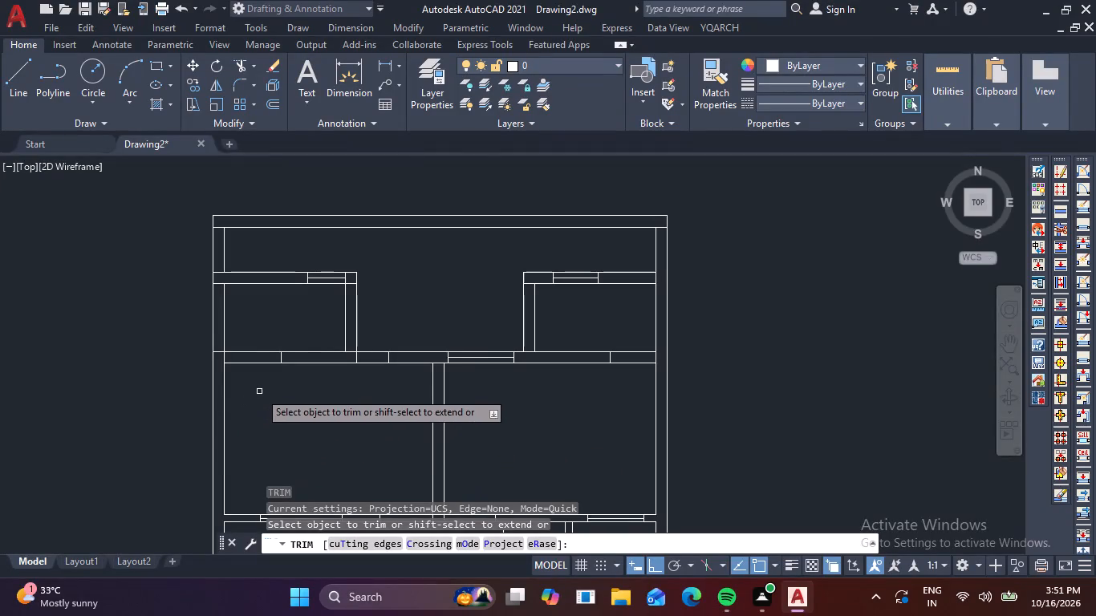
{"action": "left_click", "coordinate": [251, 365]}
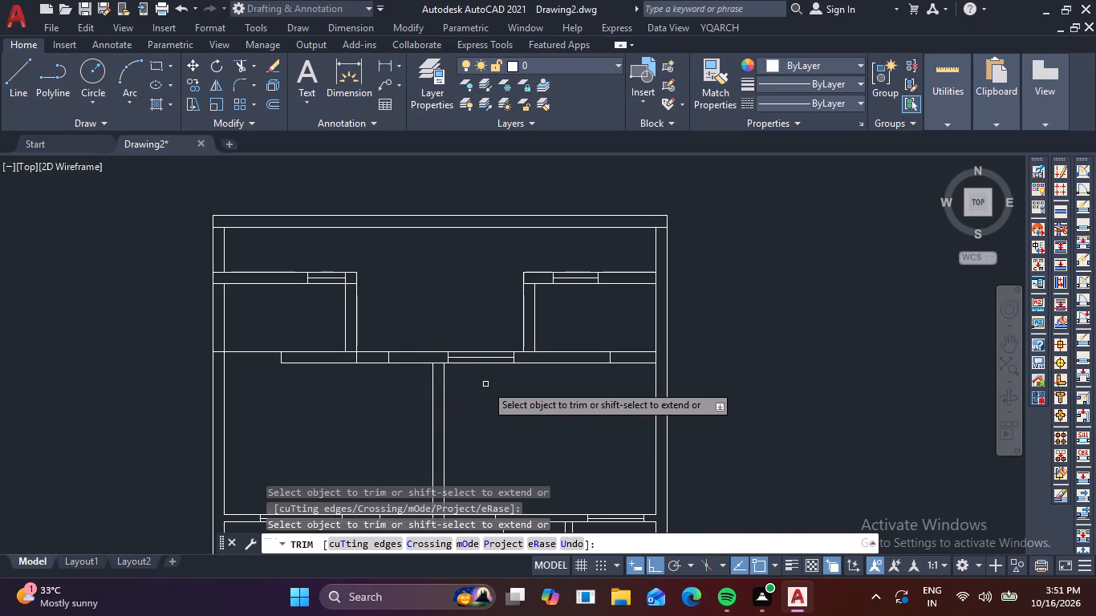
{"action": "left_click", "coordinate": [431, 371], "text": "shift"}
{"action": "left_click_drag", "start_coordinate": [415, 380], "coordinate": [401, 349]}
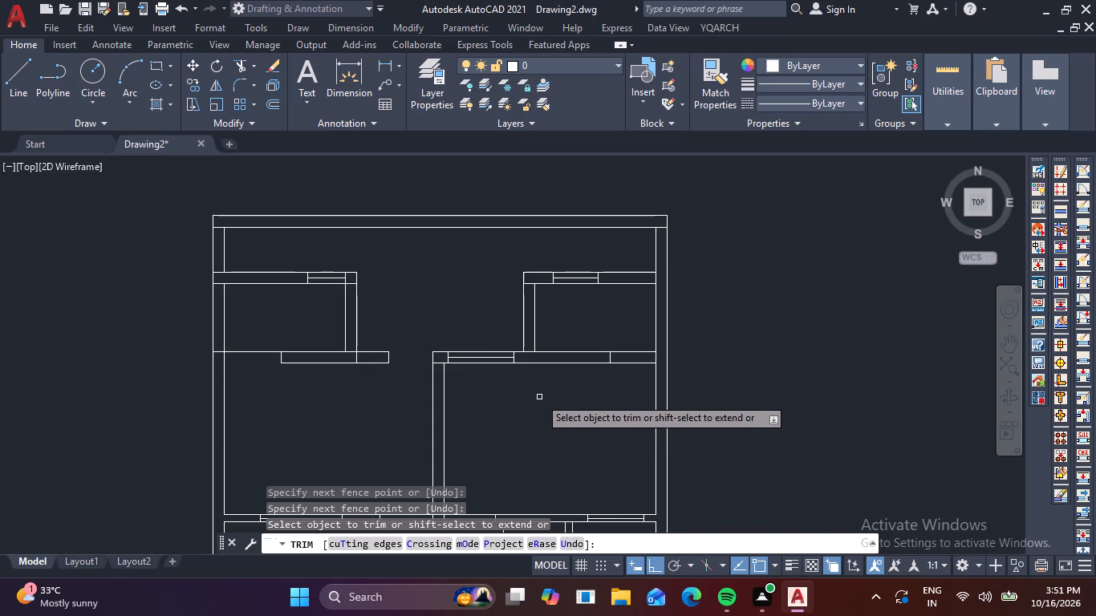
{"action": "left_click", "coordinate": [645, 363]}
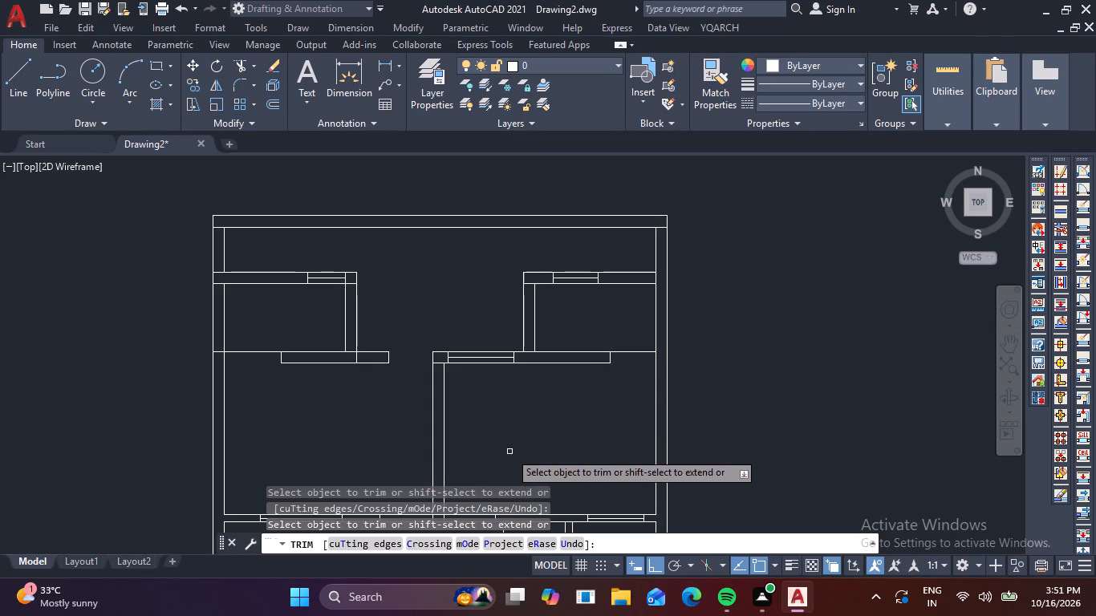
Trim one wall line at each marked opening in the walls north and south of the large middle room.
{"action": "middle_click_drag", "start_coordinate": [511, 457], "coordinate": [554, 295]}
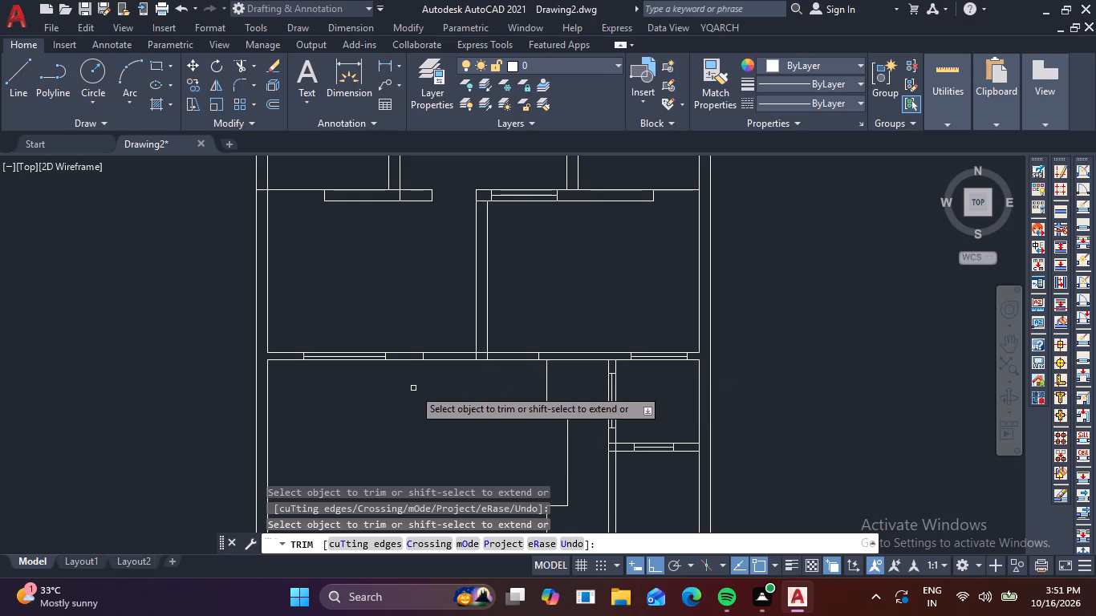
{"action": "left_click", "coordinate": [455, 351]}
{"action": "left_click", "coordinate": [511, 352]}
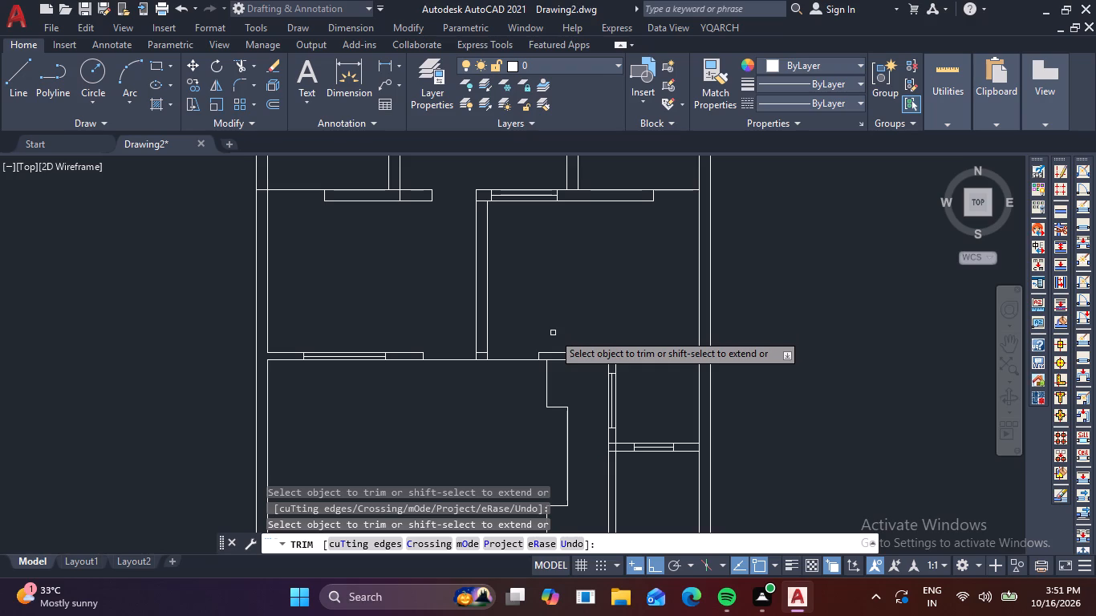
{"action": "middle_click_drag", "start_coordinate": [450, 454], "coordinate": [459, 342]}
{"action": "left_click", "coordinate": [433, 431]}
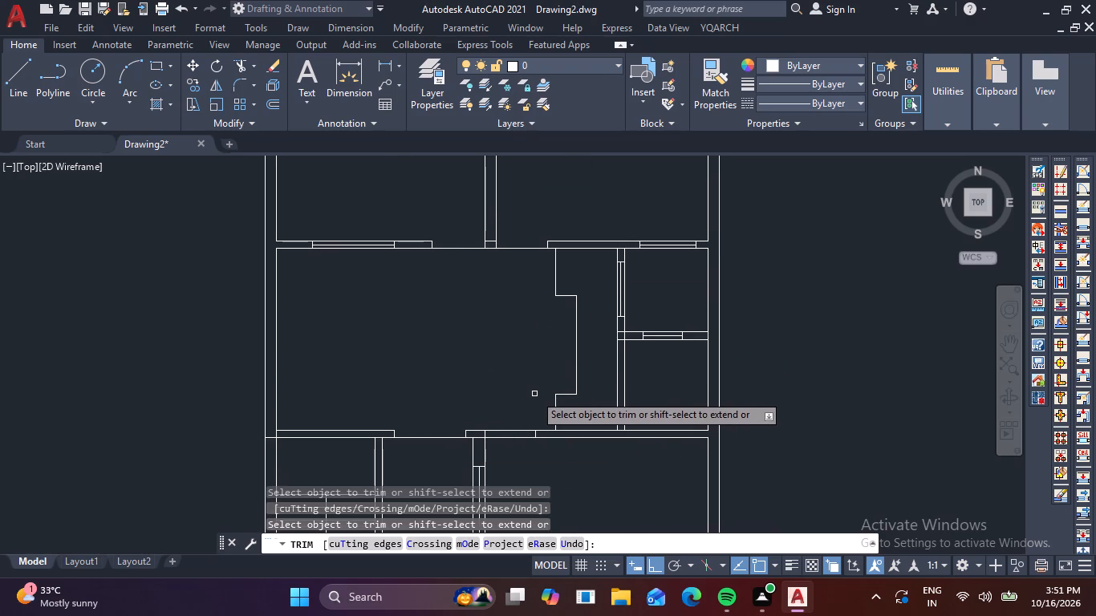
{"action": "left_click", "coordinate": [516, 435]}
{"action": "left_click", "coordinate": [516, 440]}
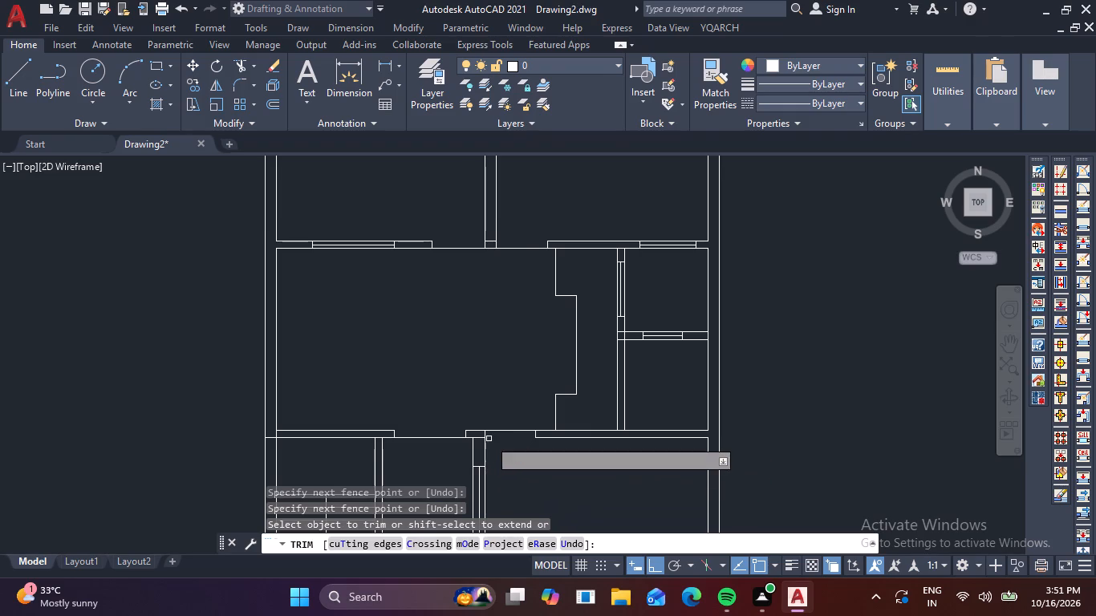
{"action": "scroll", "coordinate": [492, 437], "scroll_direction": "up", "scroll_amount": 2}
{"action": "scroll", "coordinate": [492, 437], "scroll_direction": "down", "scroll_amount": 3}
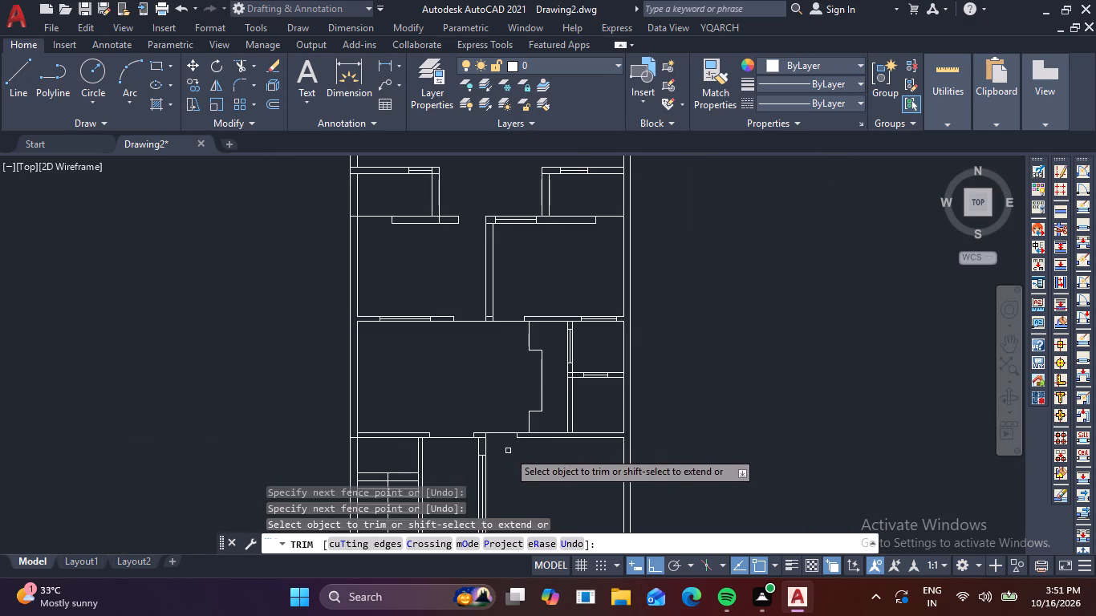
{"action": "middle_click_drag", "start_coordinate": [526, 479], "coordinate": [493, 310]}
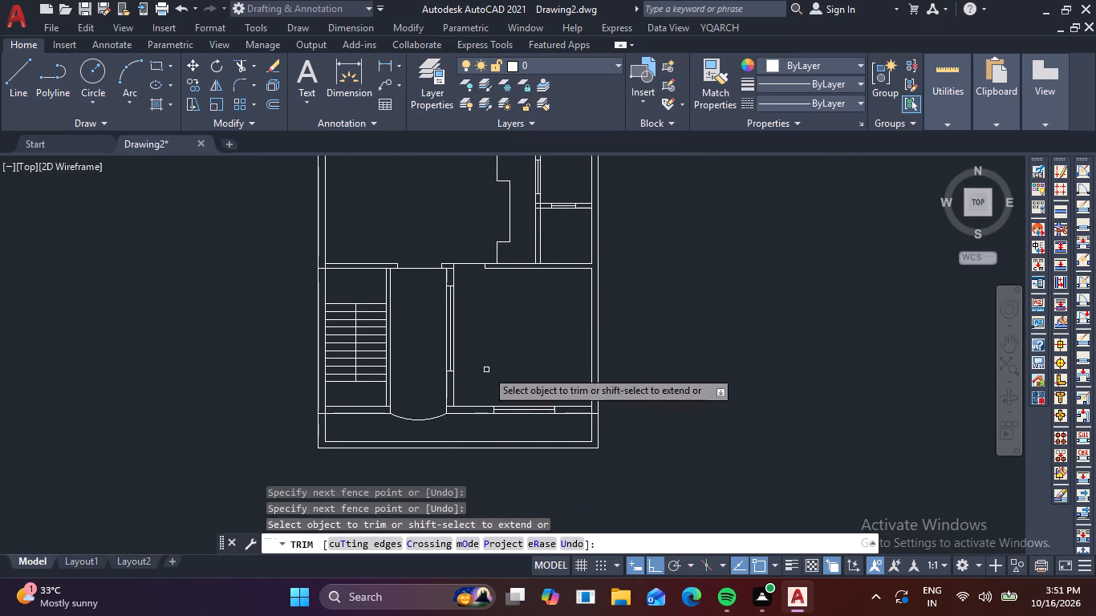
{"action": "key", "text": "Escape"}
Mark an opening in the south outer wall, below the arc-fronted passage, with two 9" cross lines through the wall.
{"action": "type", "text": "L"}
{"action": "key", "text": "space"}
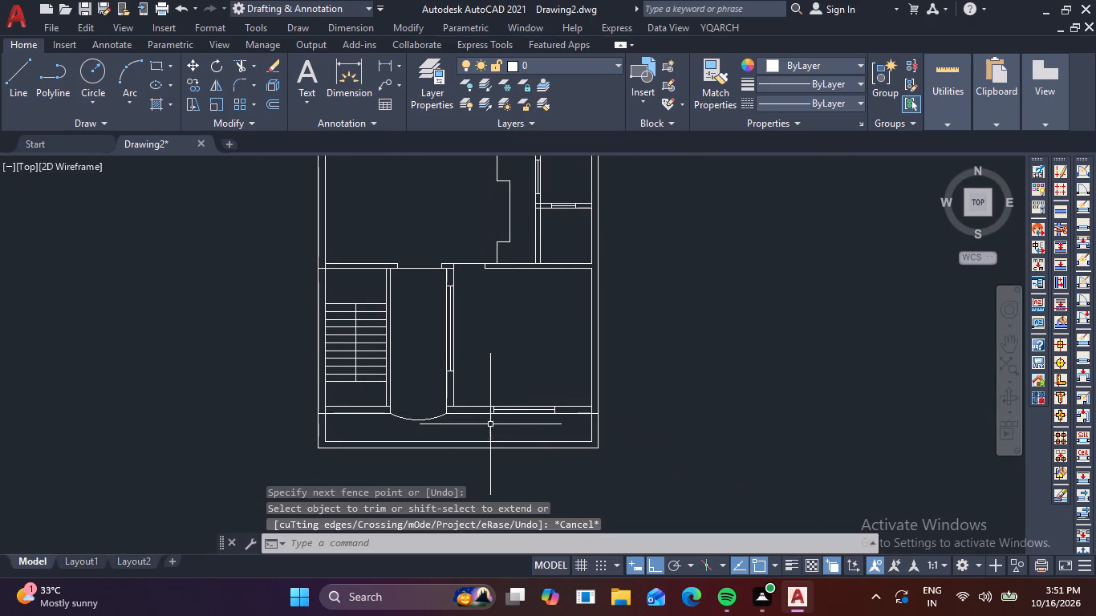
{"action": "scroll", "coordinate": [388, 462], "scroll_direction": "up", "scroll_amount": 2}
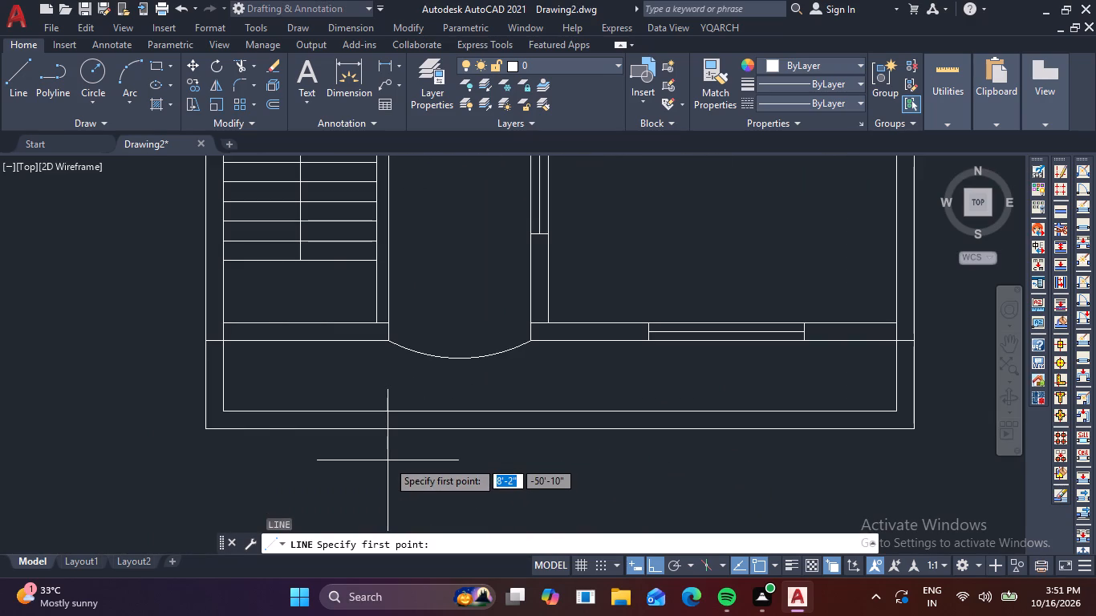
{"action": "scroll", "coordinate": [352, 454], "scroll_direction": "up", "scroll_amount": 1}
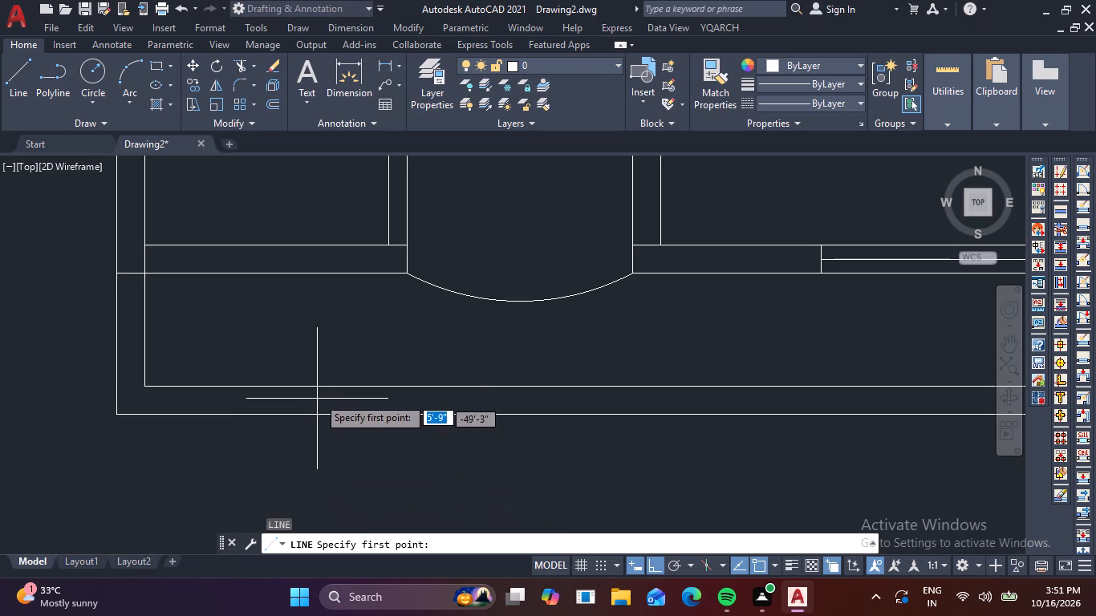
{"action": "left_click", "coordinate": [316, 386]}
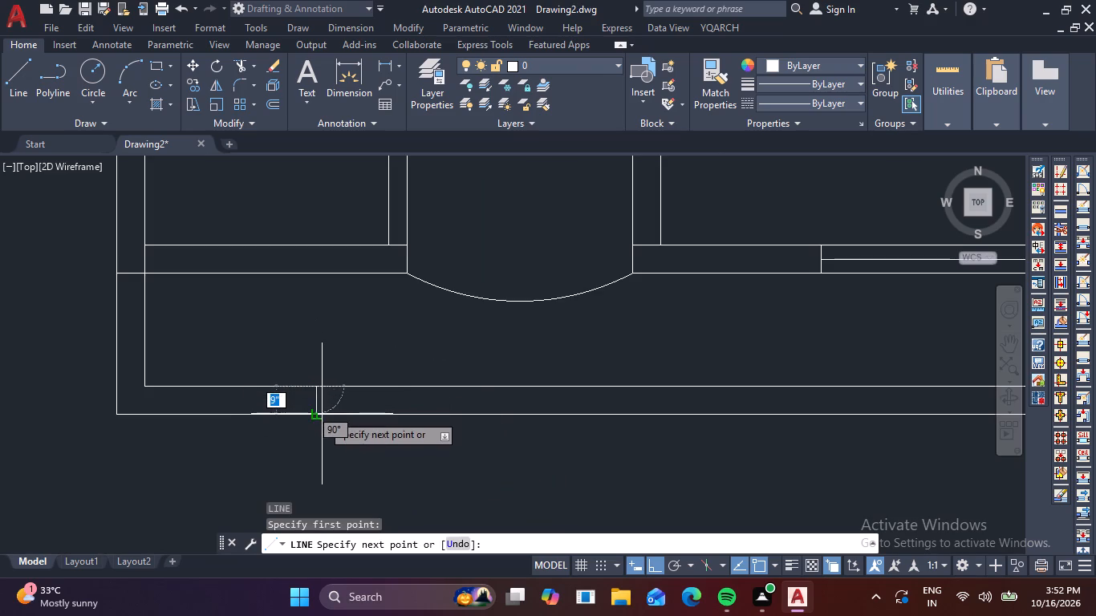
{"action": "left_click", "coordinate": [322, 414]}
{"action": "key", "text": "space"}
{"action": "key", "text": "space"}
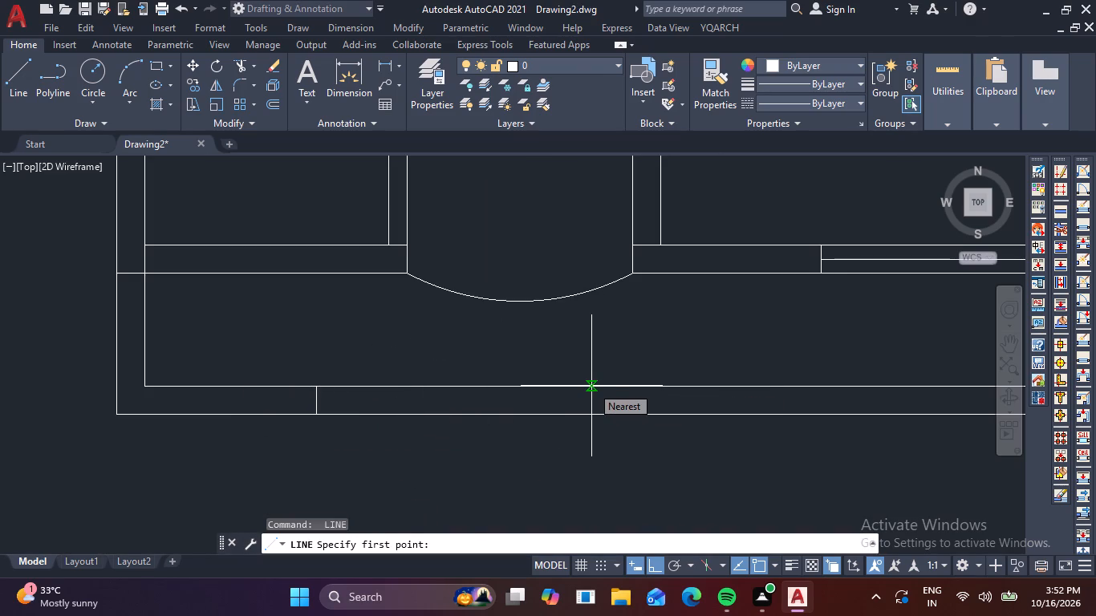
{"action": "left_click", "coordinate": [591, 386]}
{"action": "left_click", "coordinate": [591, 412]}
{"action": "key", "text": "space"}
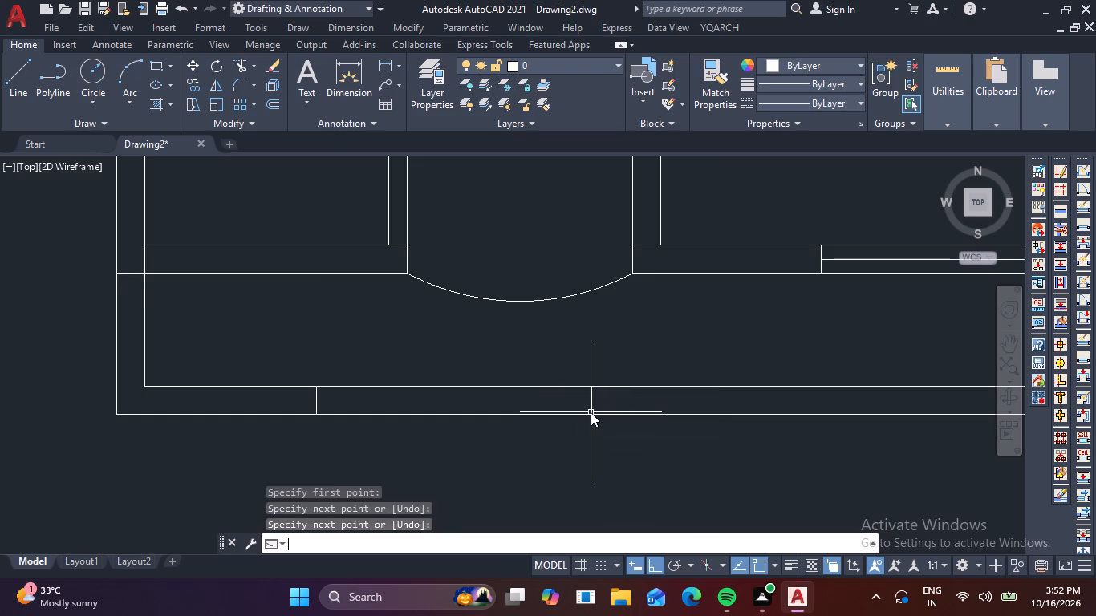
{"action": "key", "text": "Escape"}
{"action": "key", "text": "Escape"}
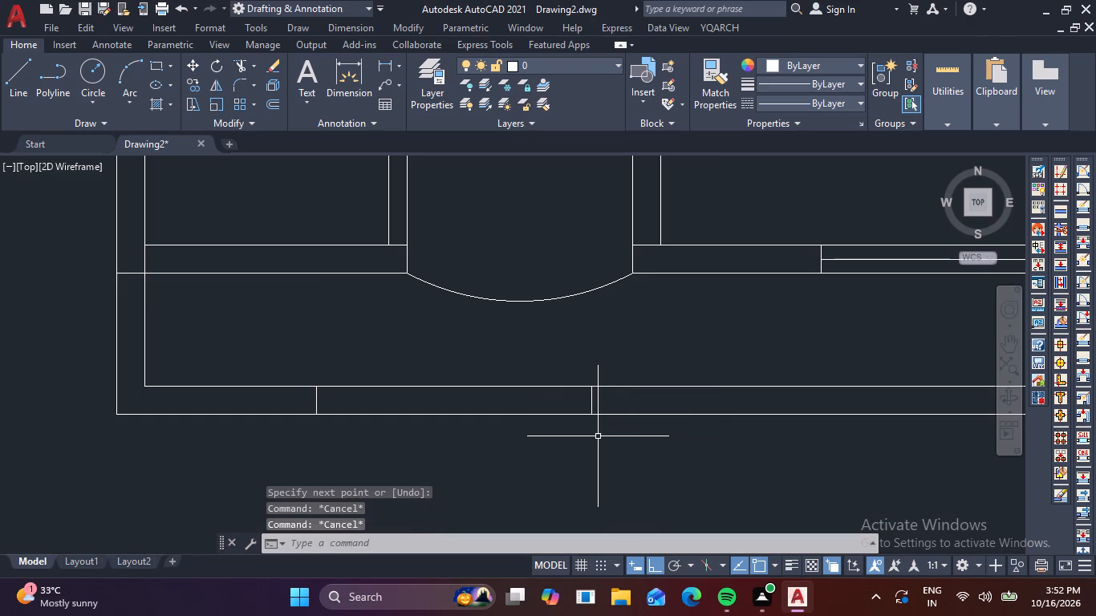
Trim the inner line of the south outer wall between the two new cross lines.
{"action": "type", "text": "TR"}
{"action": "key", "text": "space"}
{"action": "left_click", "coordinate": [538, 401]}
{"action": "left_click", "coordinate": [538, 385]}
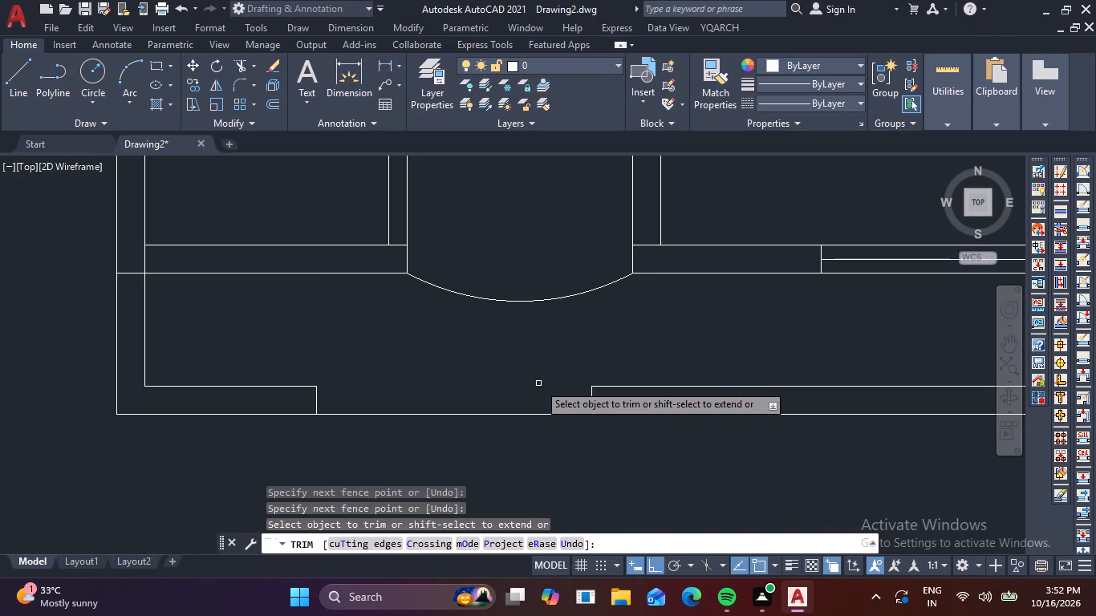
{"action": "key", "text": "Escape"}
Trim the short line across the foot of the central partition where it meets the wall above the large middle room.
{"action": "scroll", "coordinate": [538, 383], "scroll_direction": "down", "scroll_amount": 3}
{"action": "middle_click_drag", "start_coordinate": [551, 432], "coordinate": [540, 494]}
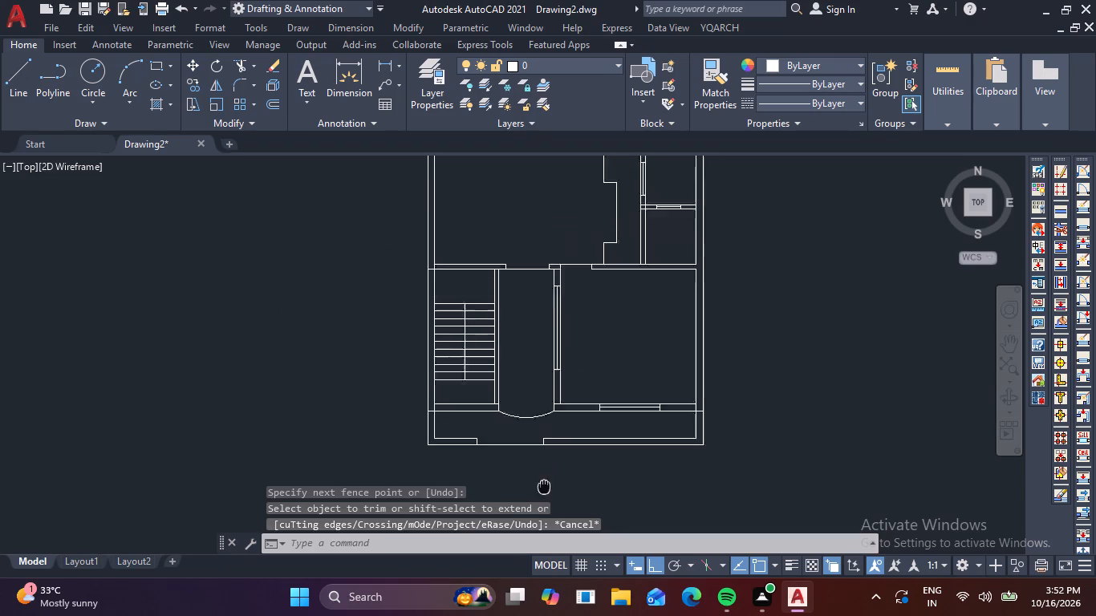
{"action": "middle_click_drag", "start_coordinate": [540, 494], "coordinate": [508, 557]}
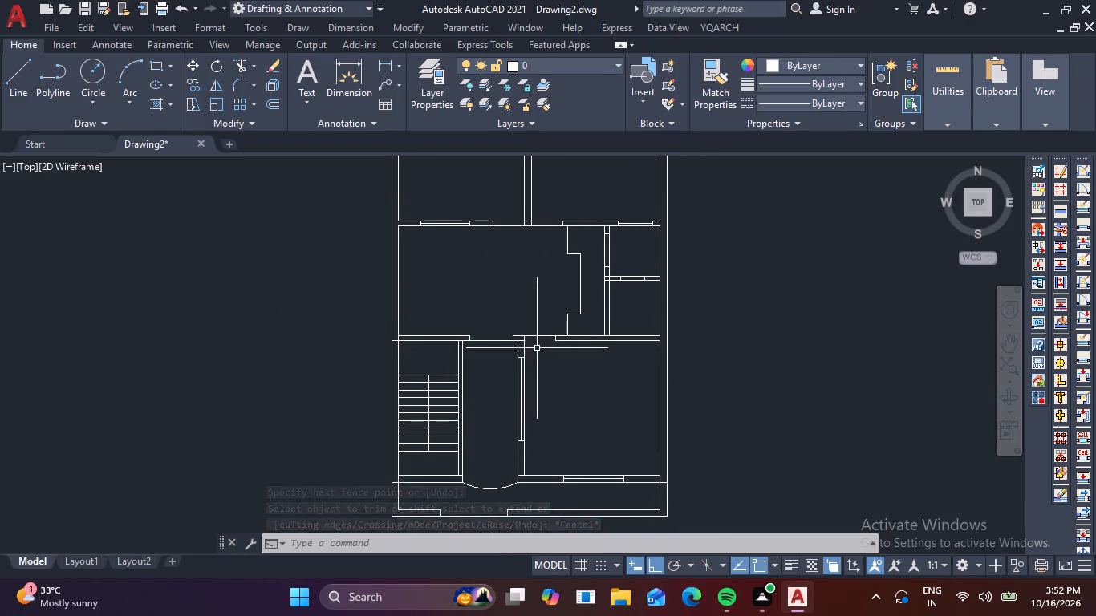
{"action": "middle_click_drag", "start_coordinate": [518, 304], "coordinate": [507, 468]}
{"action": "scroll", "coordinate": [512, 395], "scroll_direction": "up", "scroll_amount": 3}
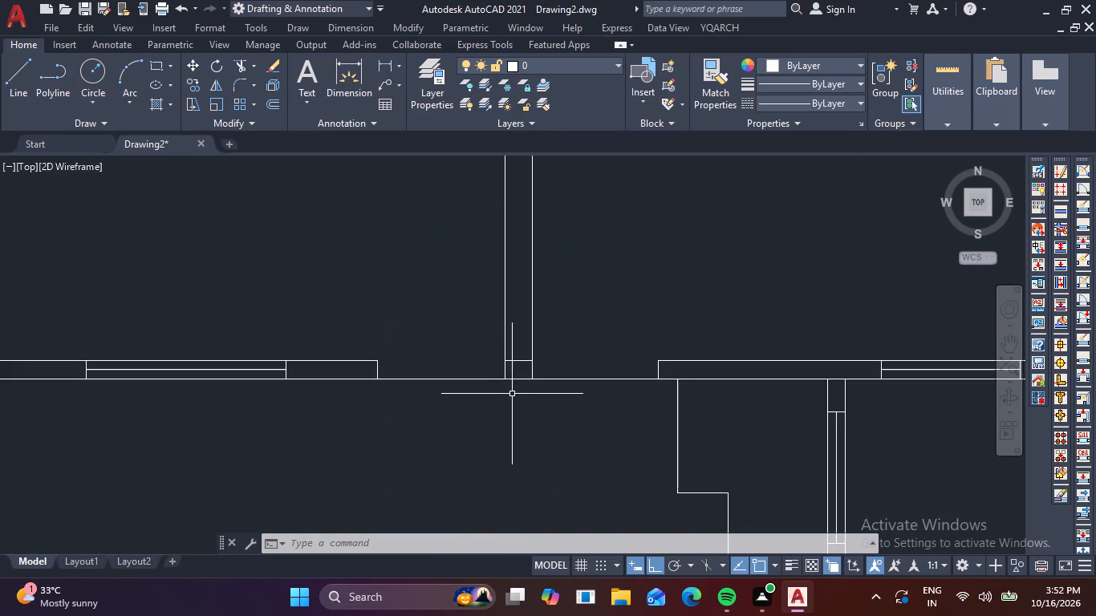
{"action": "type", "text": "TR"}
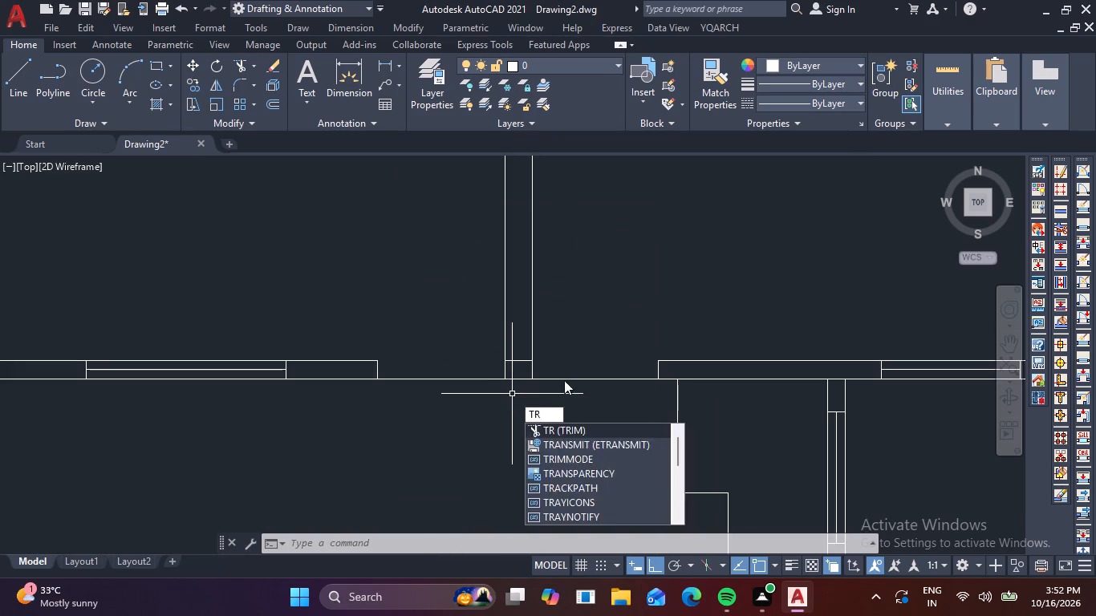
{"action": "key", "text": "space"}
{"action": "left_click", "coordinate": [518, 359]}
{"action": "scroll", "coordinate": [518, 359], "scroll_direction": "down", "scroll_amount": 2}
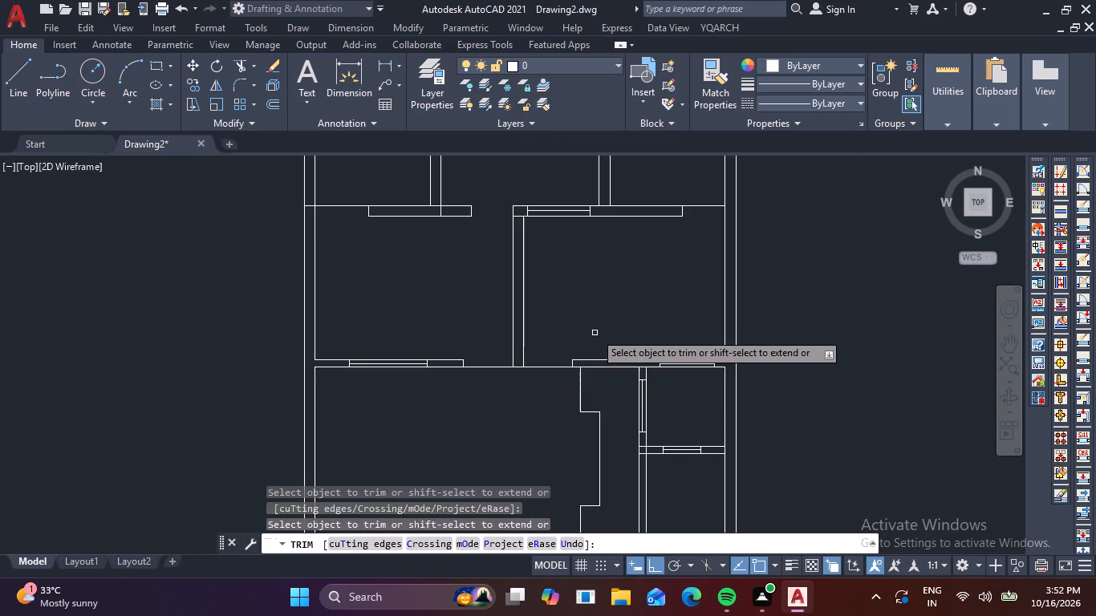
{"action": "key", "text": "Escape"}
{"action": "key", "text": "Escape"}
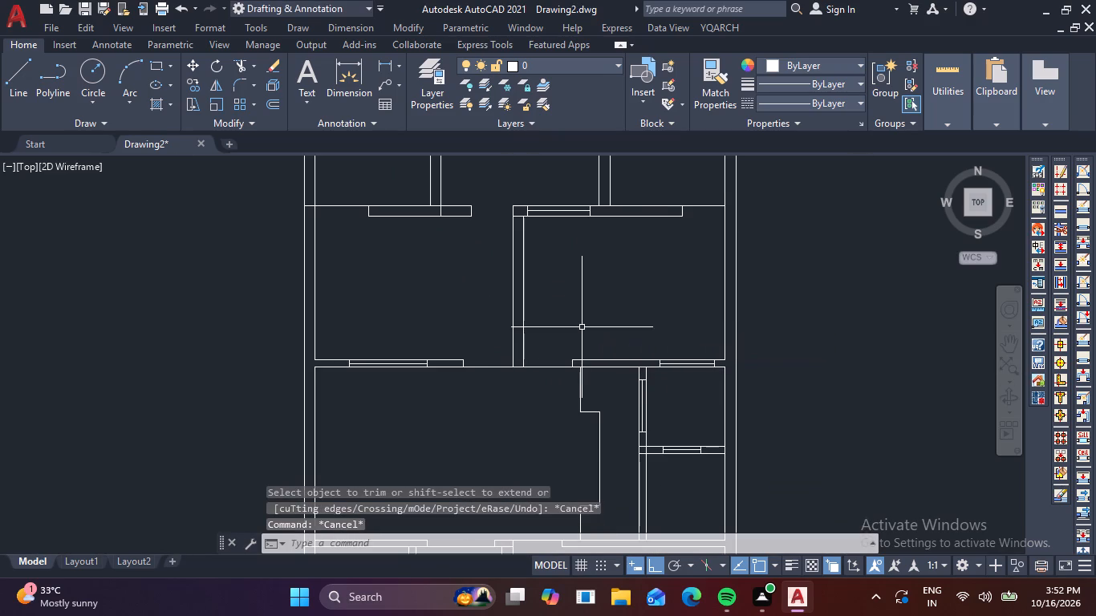
Trim the short line crossing the foot of the small northwest room's east wall where it joins the wall below.
{"action": "middle_click_drag", "start_coordinate": [578, 317], "coordinate": [572, 423]}
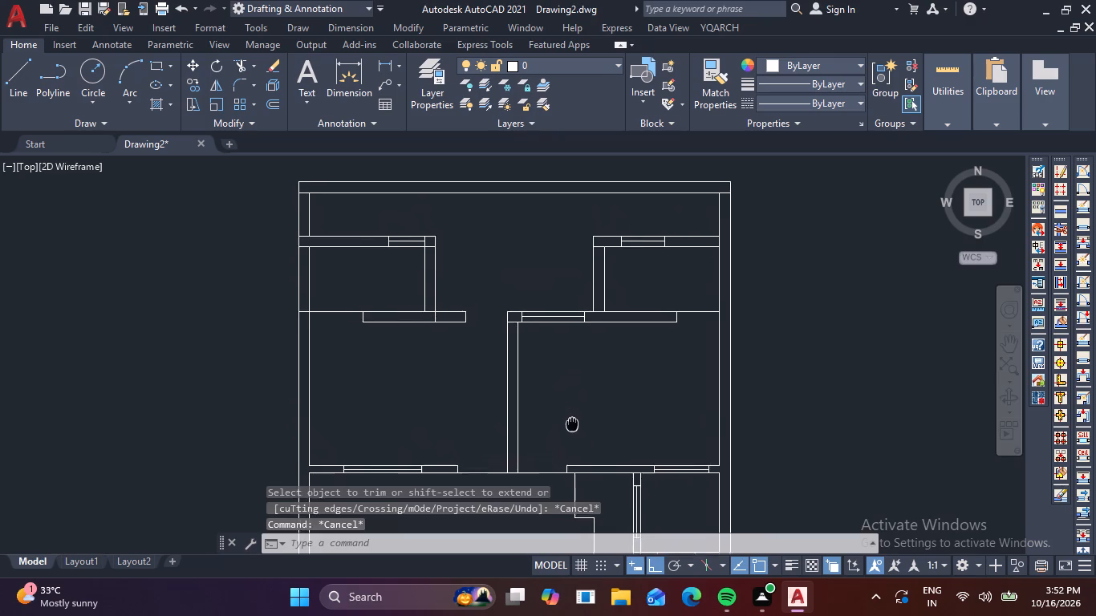
{"action": "middle_click_drag", "start_coordinate": [572, 423], "coordinate": [583, 464]}
{"action": "middle_click_drag", "start_coordinate": [585, 465], "coordinate": [583, 469]}
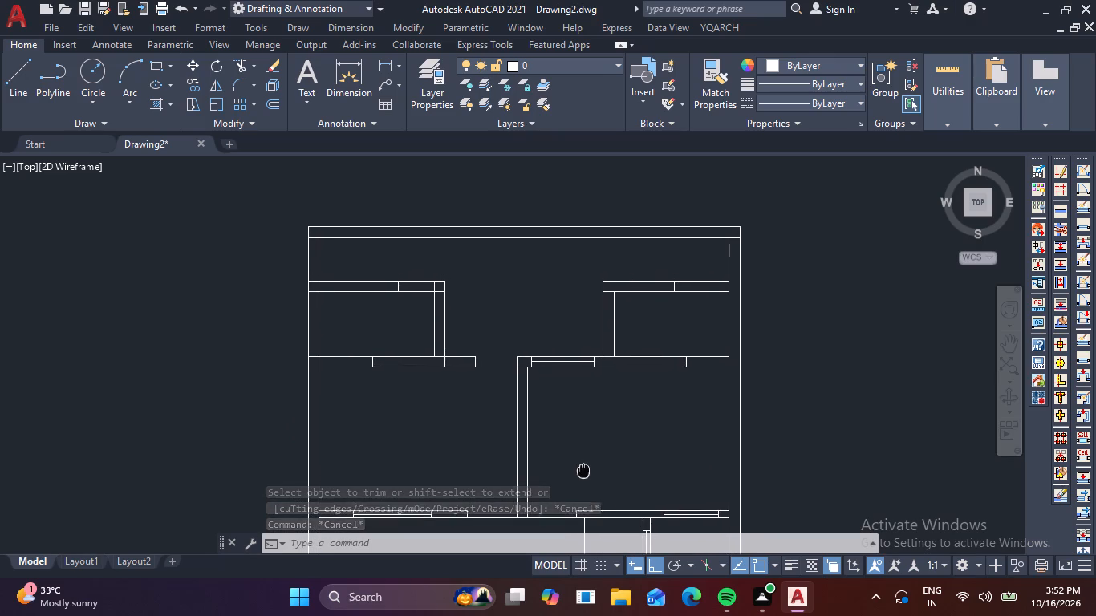
{"action": "middle_click_drag", "start_coordinate": [583, 469], "coordinate": [583, 473]}
{"action": "type", "text": "TR"}
{"action": "key", "text": "space"}
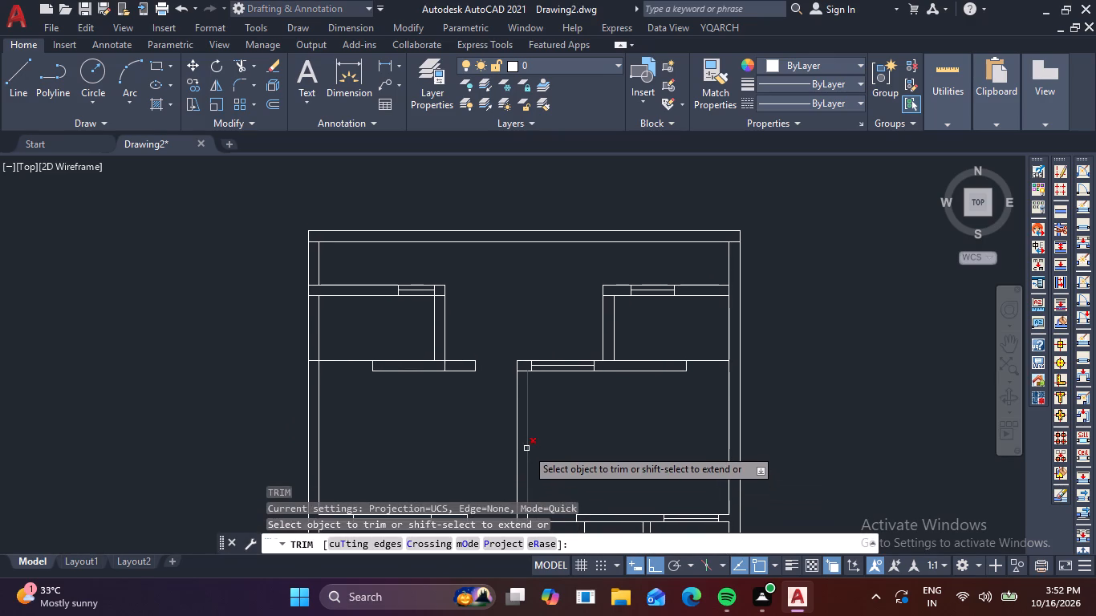
{"action": "scroll", "coordinate": [446, 379], "scroll_direction": "up", "scroll_amount": 2}
{"action": "left_click", "coordinate": [424, 327]}
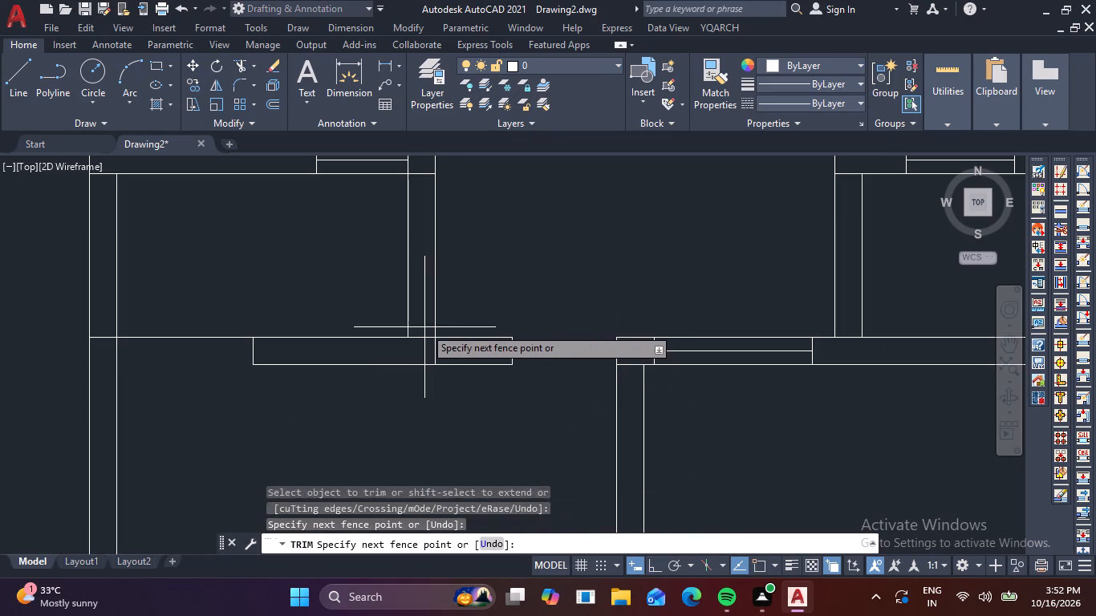
{"action": "left_click", "coordinate": [439, 350]}
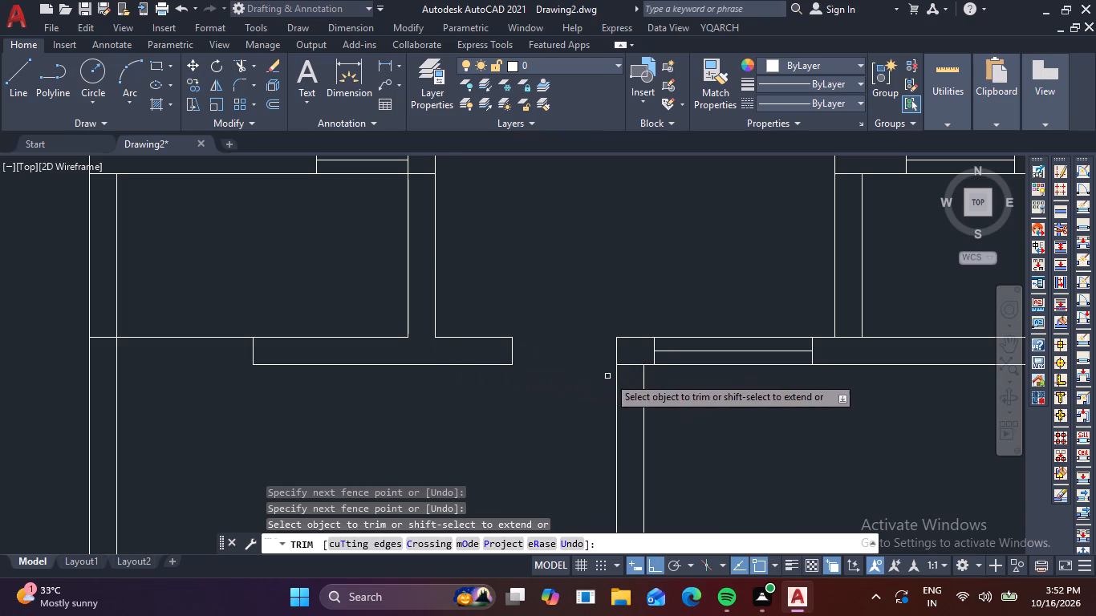
{"action": "scroll", "coordinate": [576, 410], "scroll_direction": "down", "scroll_amount": 2}
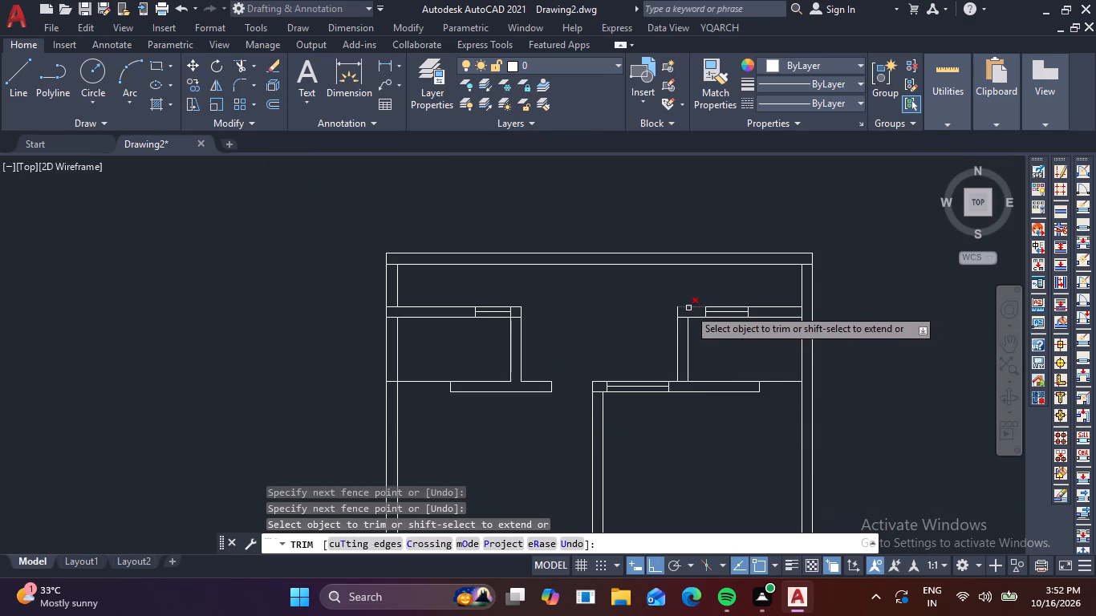
Trim the short lines crossing the wall at the inward north corners of the small northeast and northwest rooms.
{"action": "scroll", "coordinate": [688, 310], "scroll_direction": "up", "scroll_amount": 3}
{"action": "left_click_drag", "start_coordinate": [667, 321], "coordinate": [659, 353]}
{"action": "scroll", "coordinate": [659, 353], "scroll_direction": "down", "scroll_amount": 3}
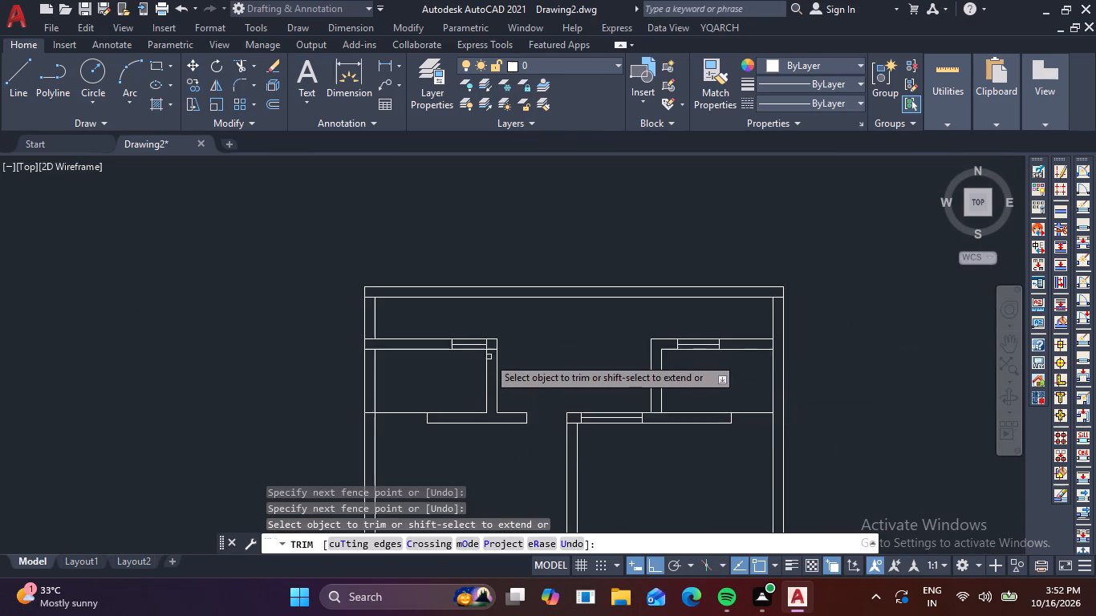
{"action": "scroll", "coordinate": [478, 352], "scroll_direction": "up", "scroll_amount": 4}
{"action": "left_click_drag", "start_coordinate": [526, 322], "coordinate": [529, 341]}
{"action": "scroll", "coordinate": [529, 341], "scroll_direction": "down", "scroll_amount": 3}
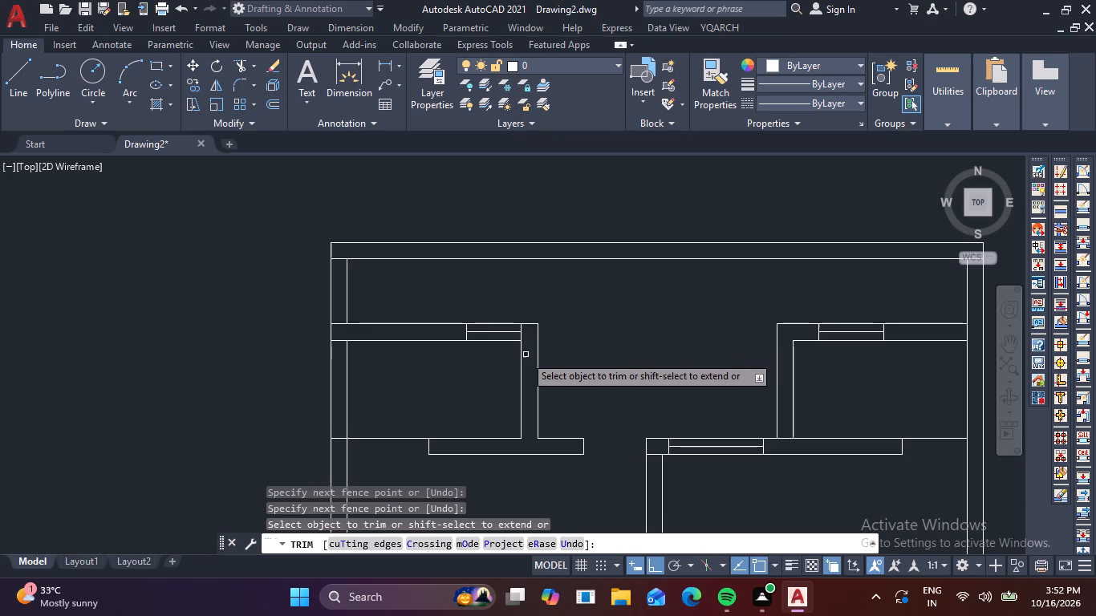
Trim the line stubs crossing the west outer wall beside the small northwest room and across the side walls at both north outer corners.
{"action": "scroll", "coordinate": [343, 310], "scroll_direction": "up", "scroll_amount": 3}
{"action": "left_click_drag", "start_coordinate": [327, 316], "coordinate": [325, 334]}
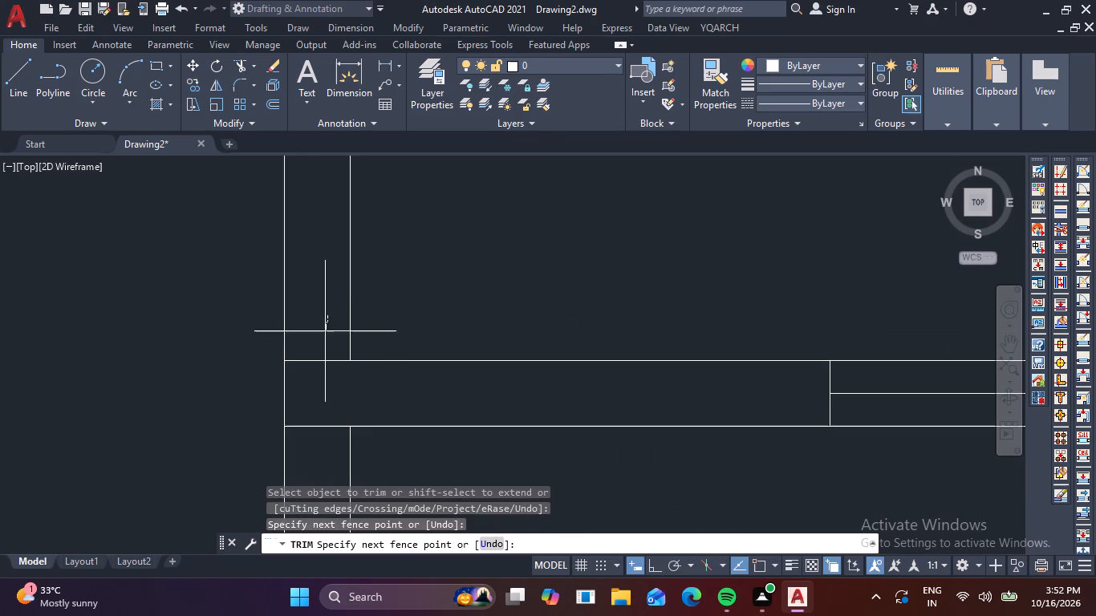
{"action": "left_click_drag", "start_coordinate": [325, 334], "coordinate": [314, 445]}
{"action": "scroll", "coordinate": [329, 398], "scroll_direction": "down", "scroll_amount": 2}
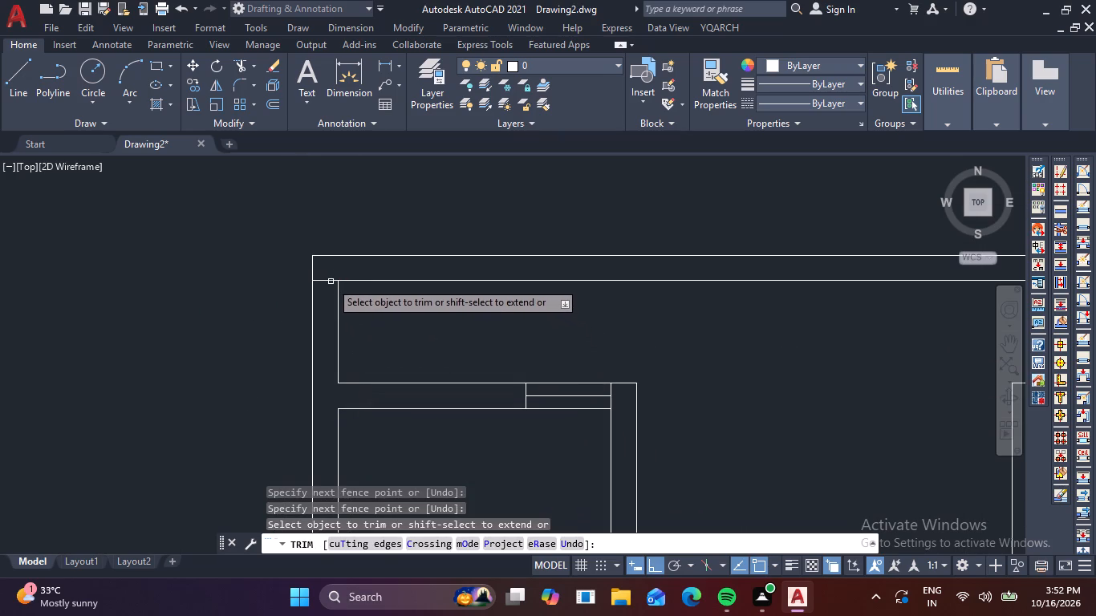
{"action": "left_click", "coordinate": [330, 281]}
{"action": "scroll", "coordinate": [337, 284], "scroll_direction": "down", "scroll_amount": 3}
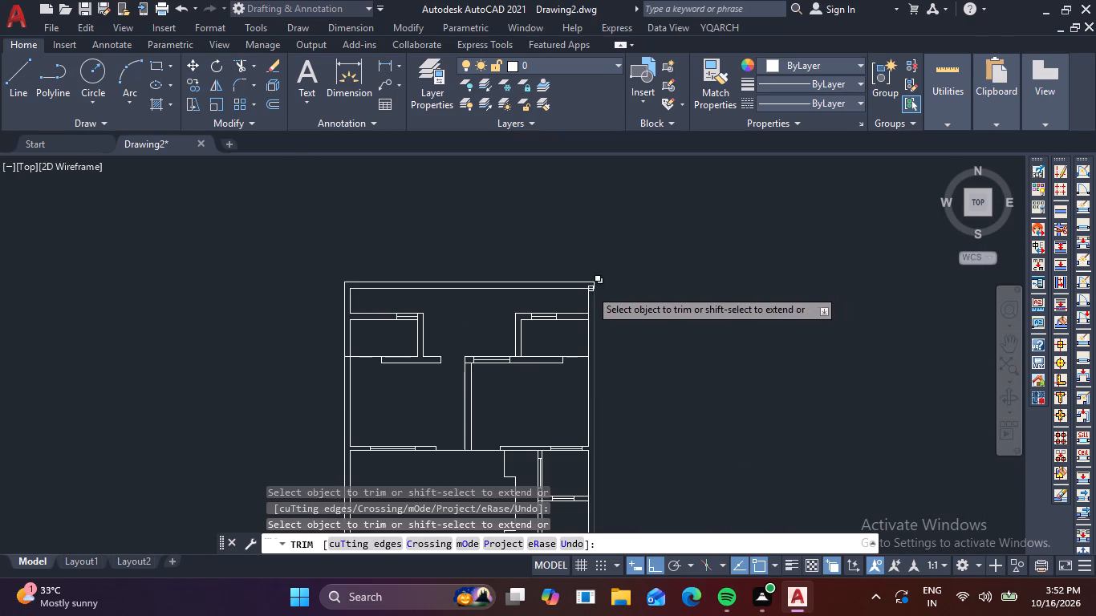
{"action": "scroll", "coordinate": [587, 289], "scroll_direction": "up", "scroll_amount": 4}
{"action": "left_click", "coordinate": [587, 289]}
{"action": "scroll", "coordinate": [587, 289], "scroll_direction": "down", "scroll_amount": 4}
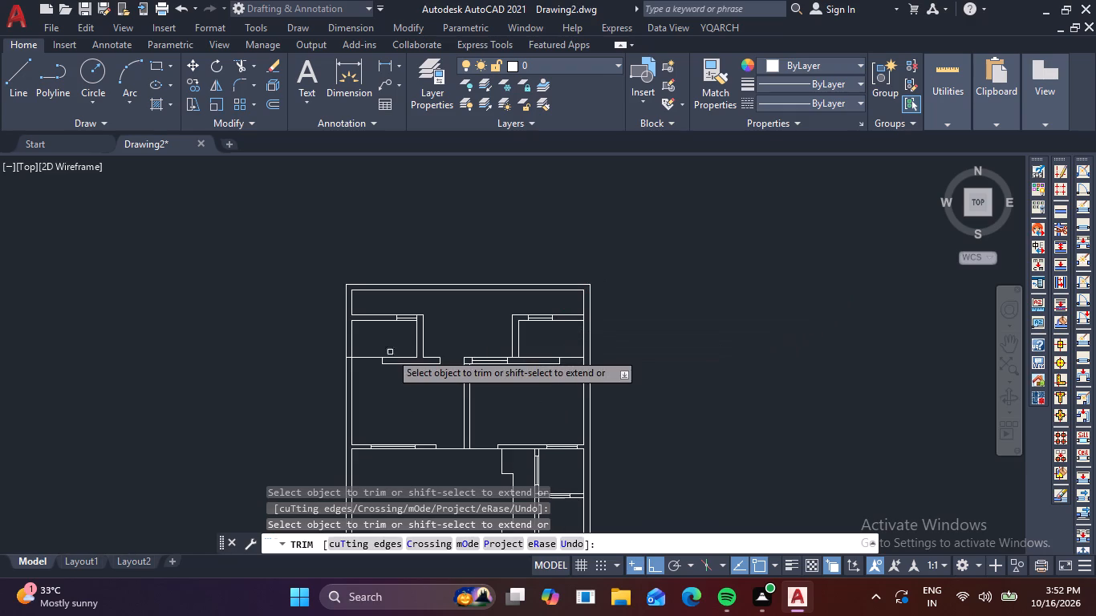
{"action": "scroll", "coordinate": [347, 358], "scroll_direction": "up", "scroll_amount": 5}
{"action": "left_click", "coordinate": [347, 357]}
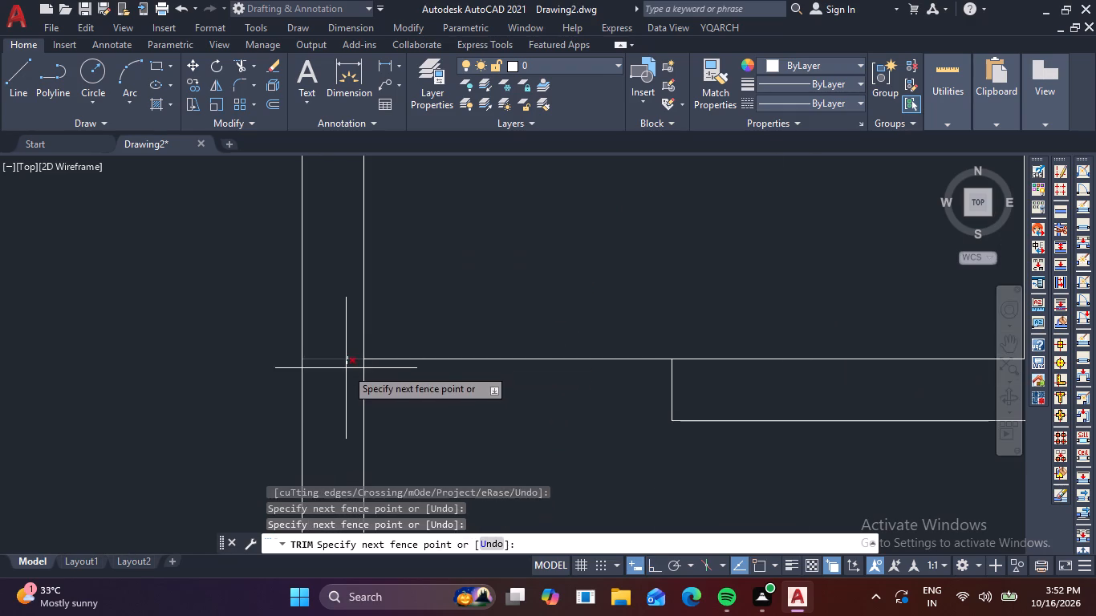
{"action": "left_click", "coordinate": [346, 369]}
{"action": "scroll", "coordinate": [339, 384], "scroll_direction": "down", "scroll_amount": 2}
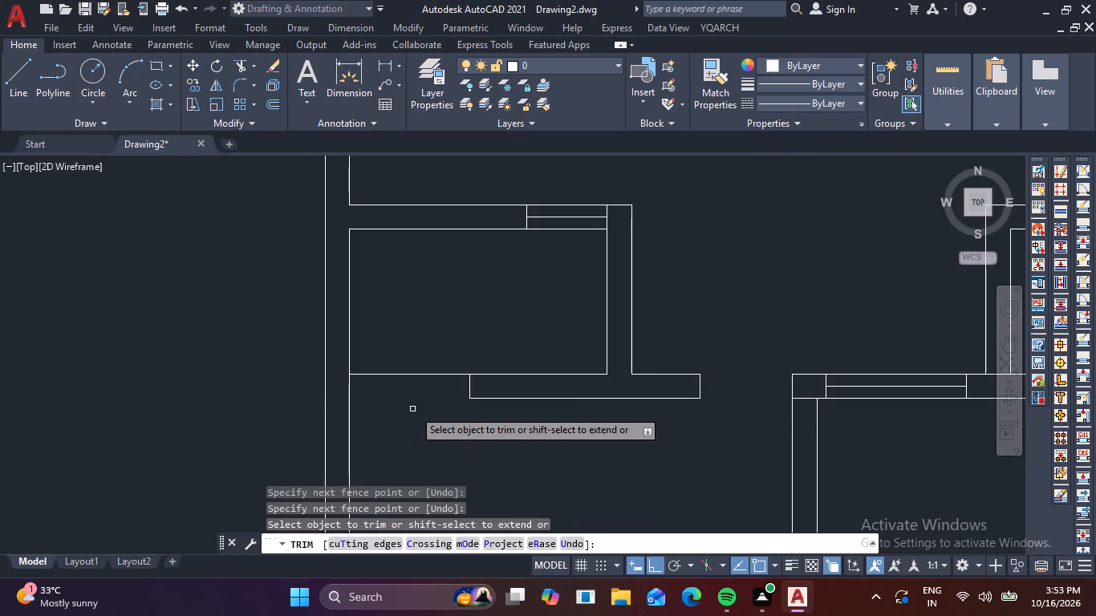
Trim the crossing lines at both ends of the partition between the two small rooms east of the large middle room.
{"action": "scroll", "coordinate": [501, 428], "scroll_direction": "down", "scroll_amount": 3}
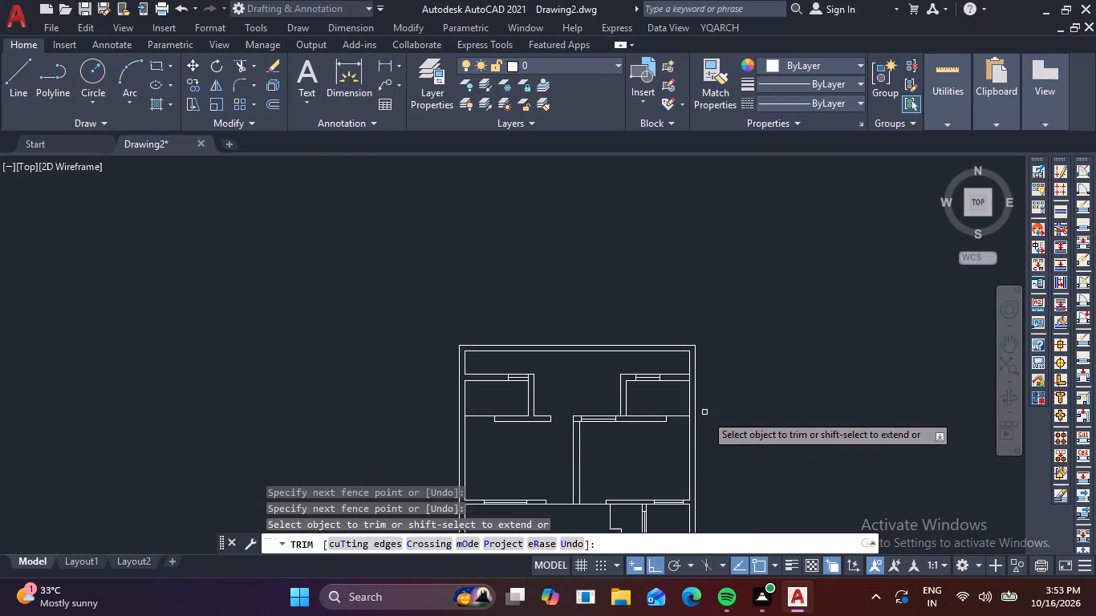
{"action": "middle_click_drag", "start_coordinate": [670, 447], "coordinate": [677, 322]}
{"action": "middle_click_drag", "start_coordinate": [579, 433], "coordinate": [552, 380]}
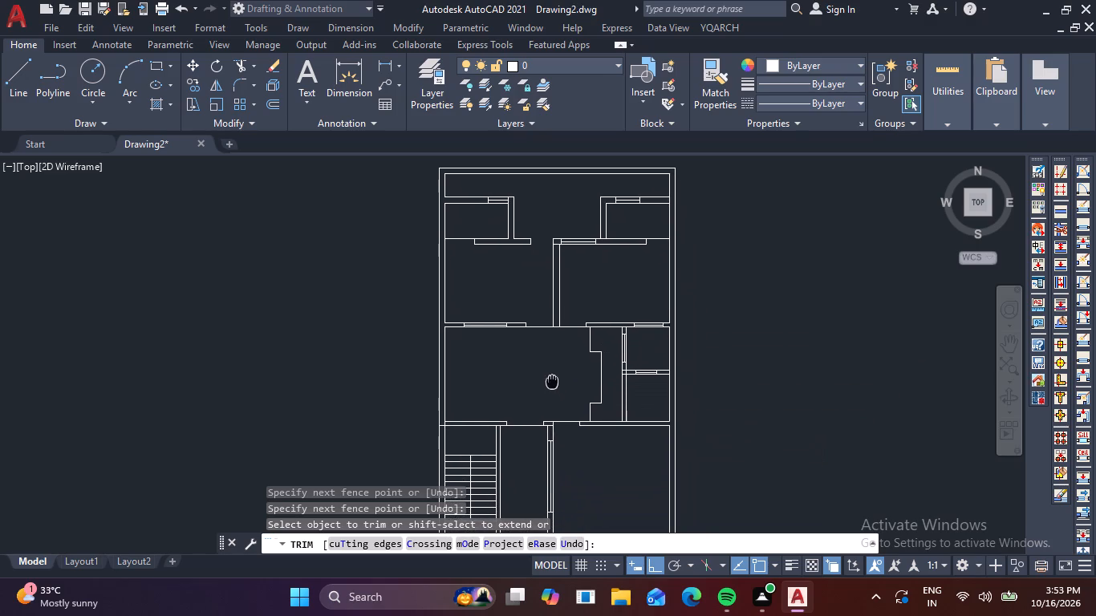
{"action": "scroll", "coordinate": [623, 379], "scroll_direction": "up", "scroll_amount": 5}
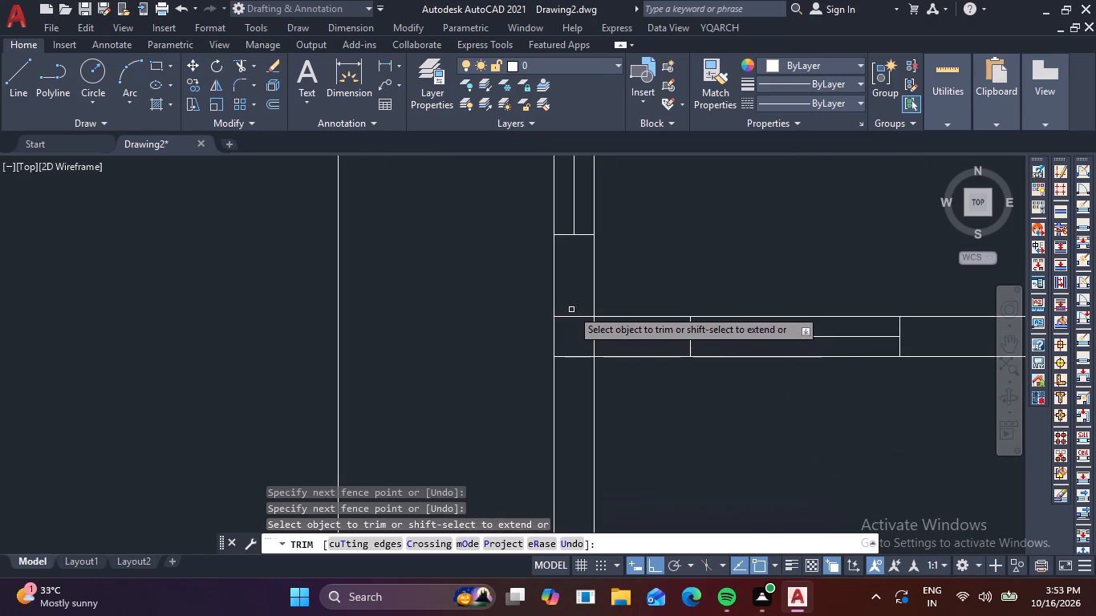
{"action": "left_click_drag", "start_coordinate": [571, 304], "coordinate": [600, 335]}
{"action": "left_click_drag", "start_coordinate": [578, 345], "coordinate": [572, 368]}
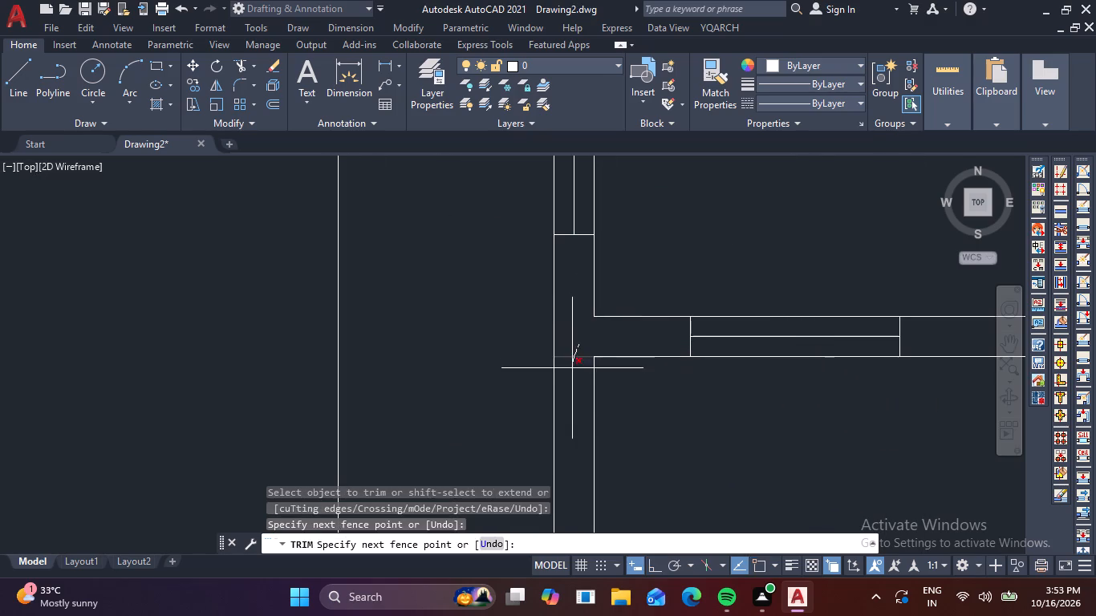
{"action": "left_click_drag", "start_coordinate": [572, 368], "coordinate": [573, 373]}
{"action": "scroll", "coordinate": [587, 363], "scroll_direction": "down", "scroll_amount": 4}
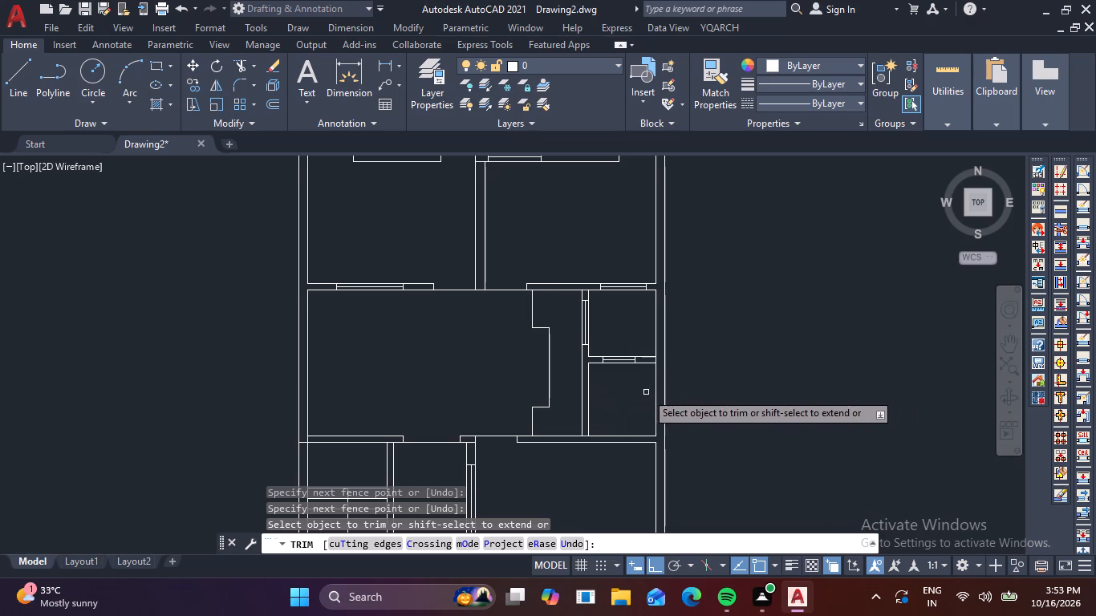
{"action": "scroll", "coordinate": [655, 355], "scroll_direction": "up", "scroll_amount": 4}
{"action": "left_click_drag", "start_coordinate": [616, 382], "coordinate": [644, 379]}
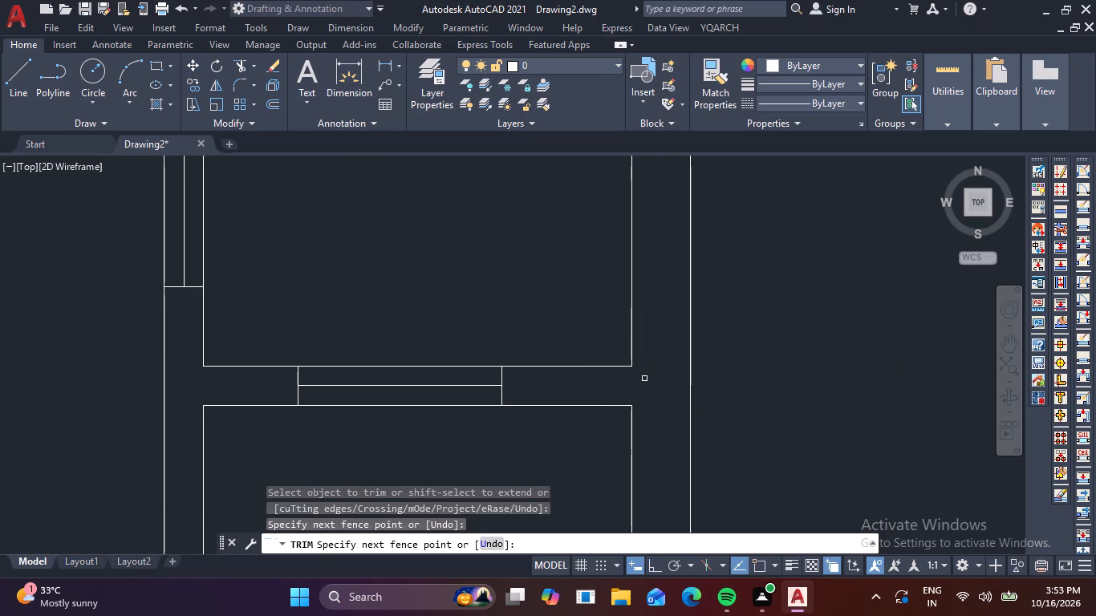
{"action": "scroll", "coordinate": [644, 379], "scroll_direction": "down", "scroll_amount": 3}
Trim the crossing lines where the wall south of the large middle room meets the west outer wall.
{"action": "middle_click_drag", "start_coordinate": [602, 434], "coordinate": [630, 320]}
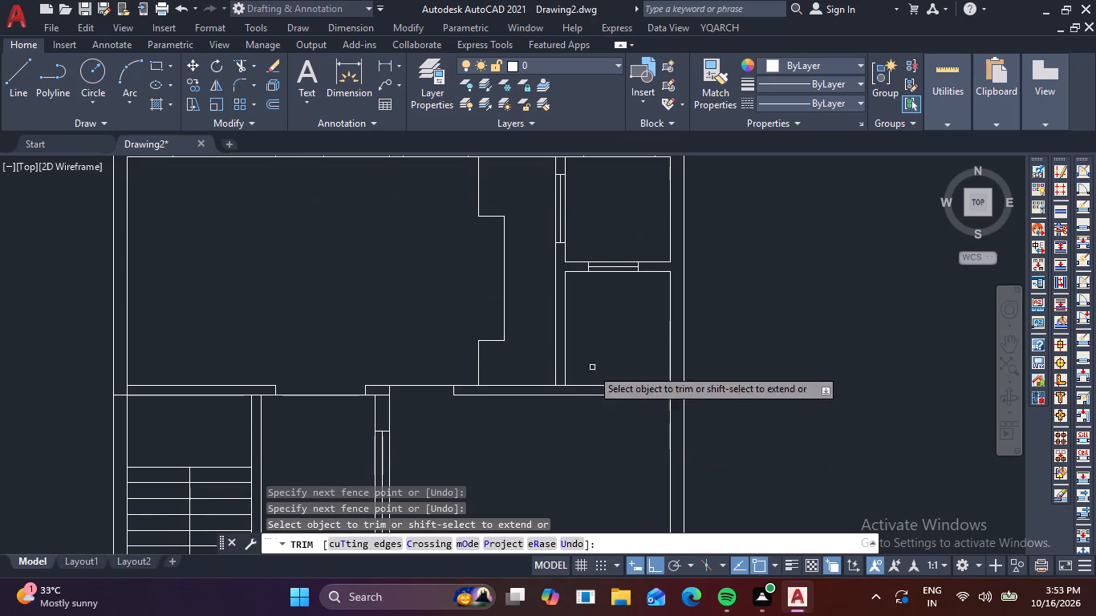
{"action": "middle_click_drag", "start_coordinate": [565, 431], "coordinate": [603, 398]}
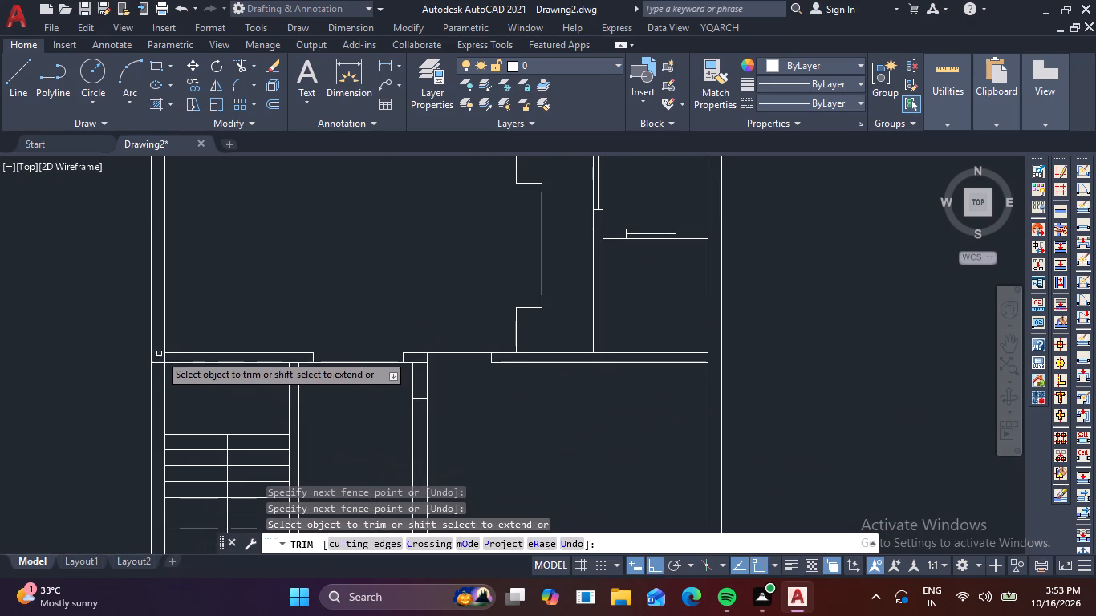
{"action": "scroll", "coordinate": [159, 354], "scroll_direction": "up", "scroll_amount": 4}
{"action": "left_click_drag", "start_coordinate": [189, 363], "coordinate": [151, 414]}
{"action": "scroll", "coordinate": [151, 414], "scroll_direction": "down", "scroll_amount": 4}
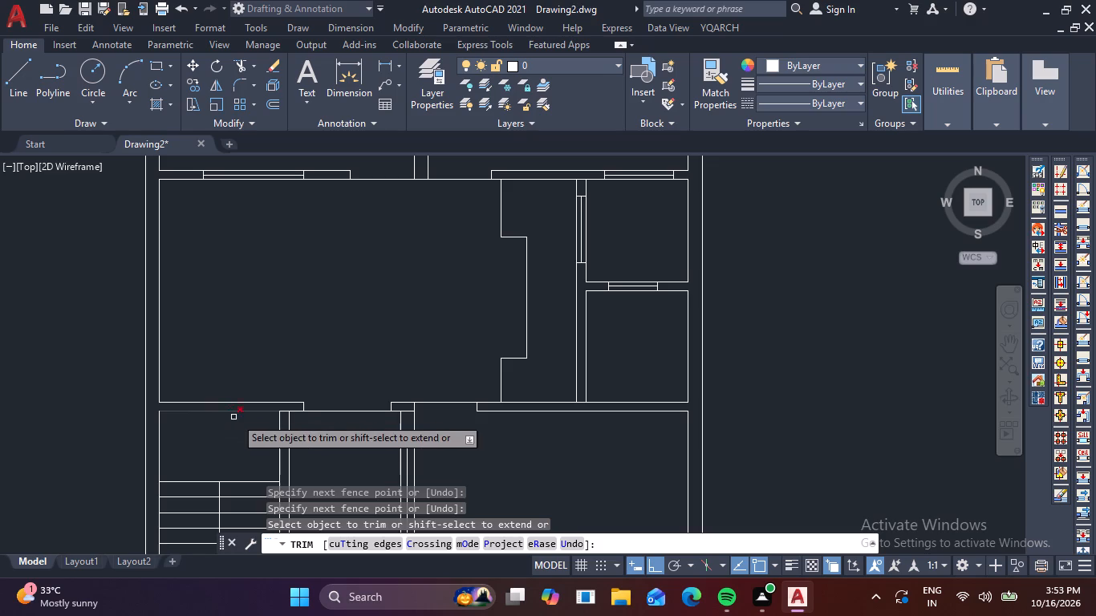
Trim the crossing lines where the wall beside the arc front meets the east and west outer walls.
{"action": "middle_click_drag", "start_coordinate": [257, 440], "coordinate": [311, 246]}
{"action": "middle_click_drag", "start_coordinate": [392, 370], "coordinate": [397, 343]}
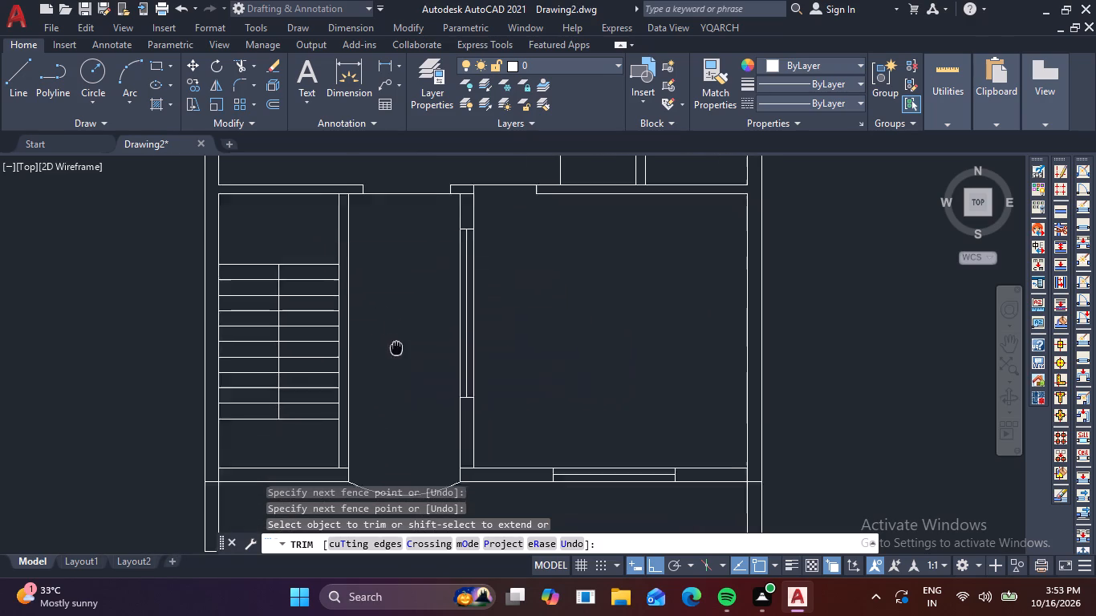
{"action": "middle_click_drag", "start_coordinate": [397, 343], "coordinate": [404, 270]}
{"action": "scroll", "coordinate": [745, 403], "scroll_direction": "up", "scroll_amount": 4}
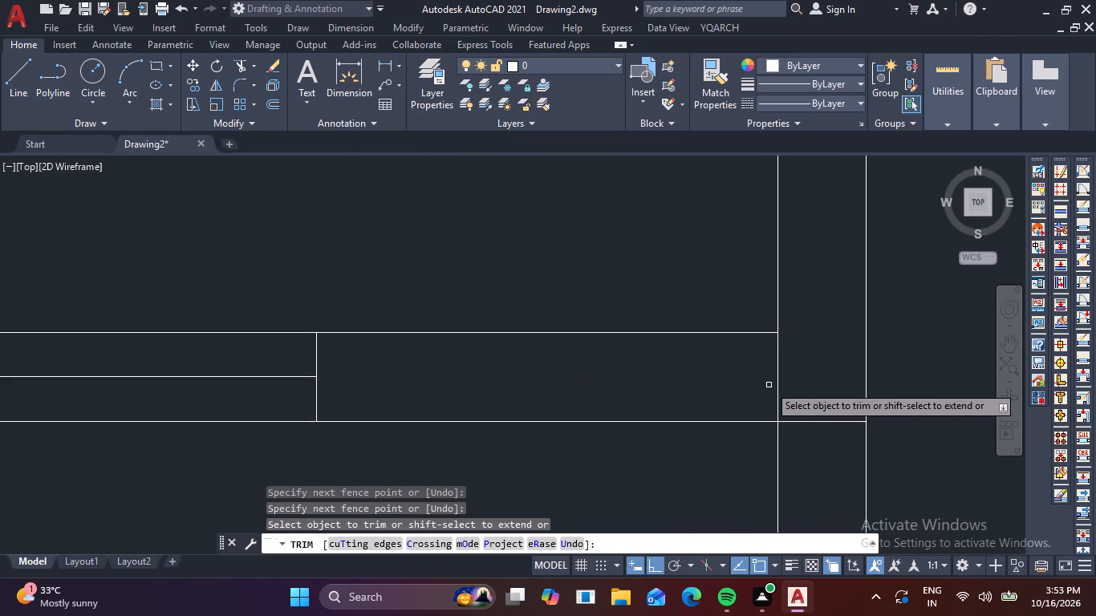
{"action": "left_click_drag", "start_coordinate": [769, 385], "coordinate": [809, 436]}
{"action": "scroll", "coordinate": [809, 436], "scroll_direction": "down", "scroll_amount": 3}
{"action": "scroll", "coordinate": [552, 465], "scroll_direction": "down", "scroll_amount": 2}
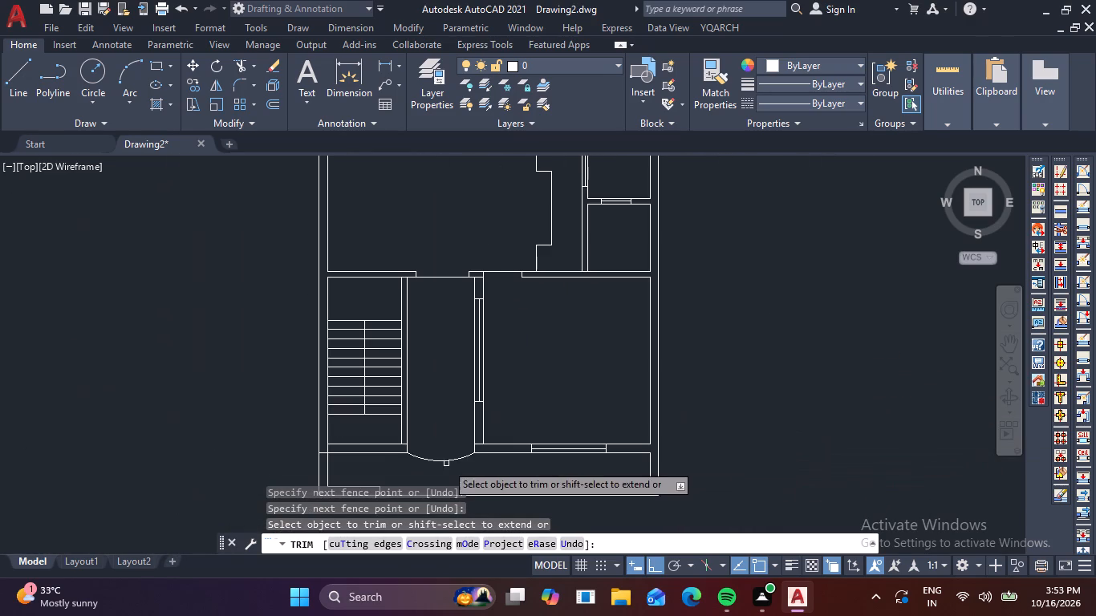
{"action": "scroll", "coordinate": [331, 449], "scroll_direction": "up", "scroll_amount": 5}
{"action": "middle_click_drag", "start_coordinate": [330, 451], "coordinate": [430, 332]}
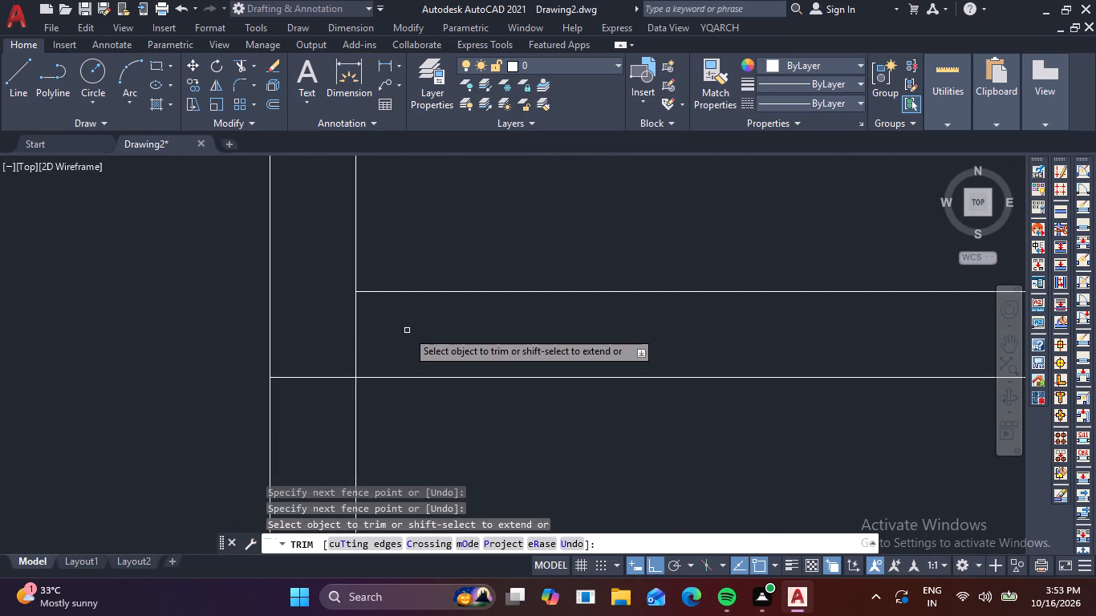
{"action": "left_click_drag", "start_coordinate": [394, 331], "coordinate": [299, 388]}
{"action": "scroll", "coordinate": [300, 388], "scroll_direction": "down", "scroll_amount": 4}
{"action": "middle_click_drag", "start_coordinate": [385, 418], "coordinate": [388, 407]}
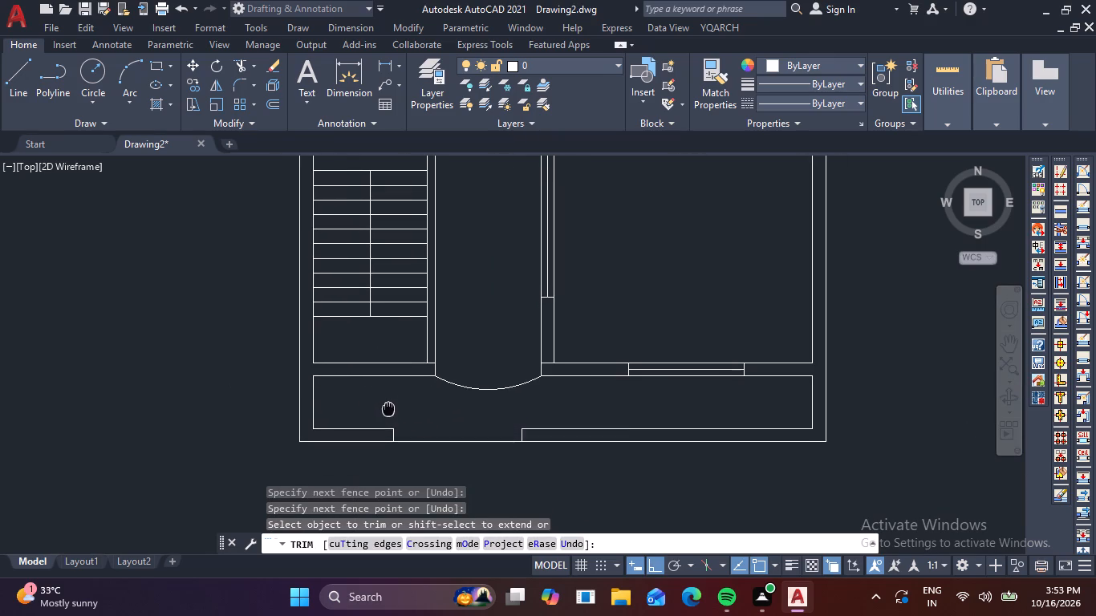
{"action": "middle_click_drag", "start_coordinate": [388, 407], "coordinate": [388, 407]}
{"action": "key", "text": "Escape"}
{"action": "key", "text": "Escape"}
{"action": "key", "text": "Escape"}
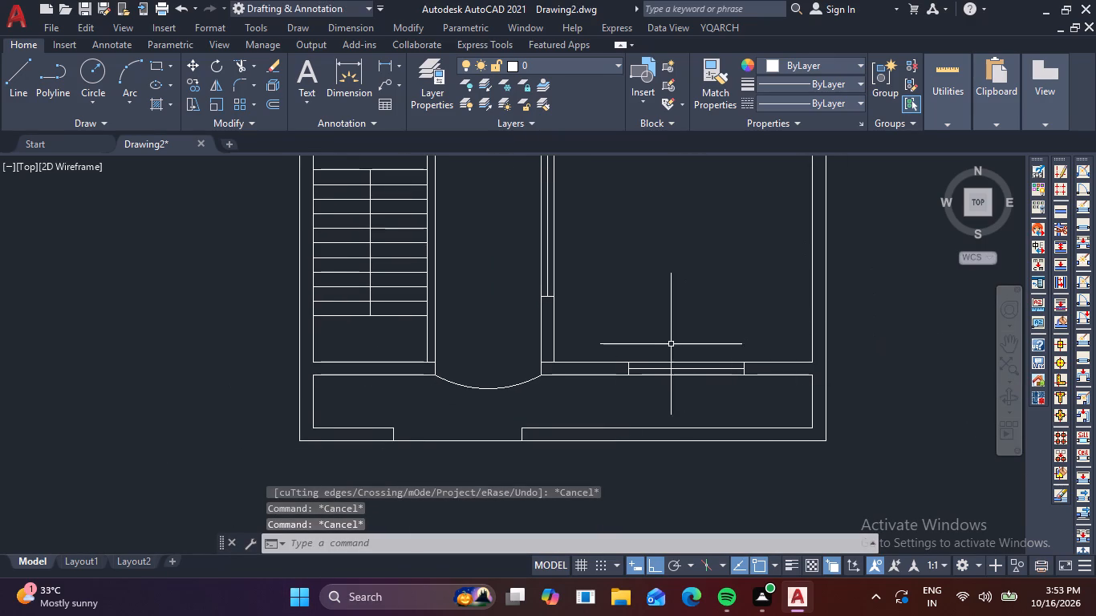
Examine the trimmed floor plan from the south front to the northern rooms for remaining stray lines.
{"action": "scroll", "coordinate": [668, 341], "scroll_direction": "down", "scroll_amount": 2}
{"action": "middle_click_drag", "start_coordinate": [668, 340], "coordinate": [607, 492]}
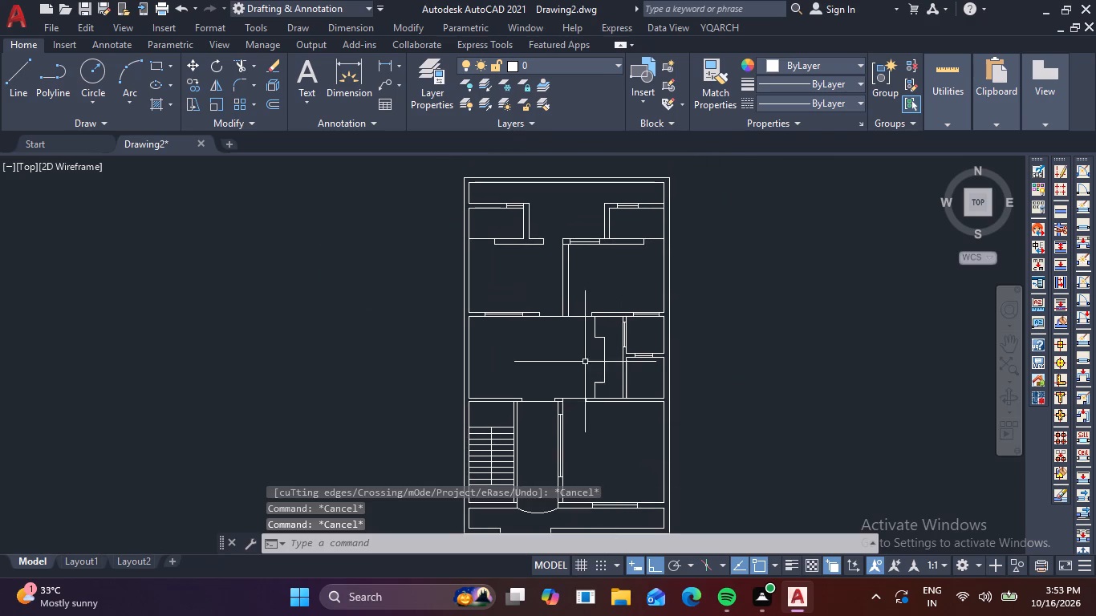
{"action": "middle_click_drag", "start_coordinate": [582, 360], "coordinate": [587, 415]}
{"action": "scroll", "coordinate": [577, 315], "scroll_direction": "up", "scroll_amount": 2}
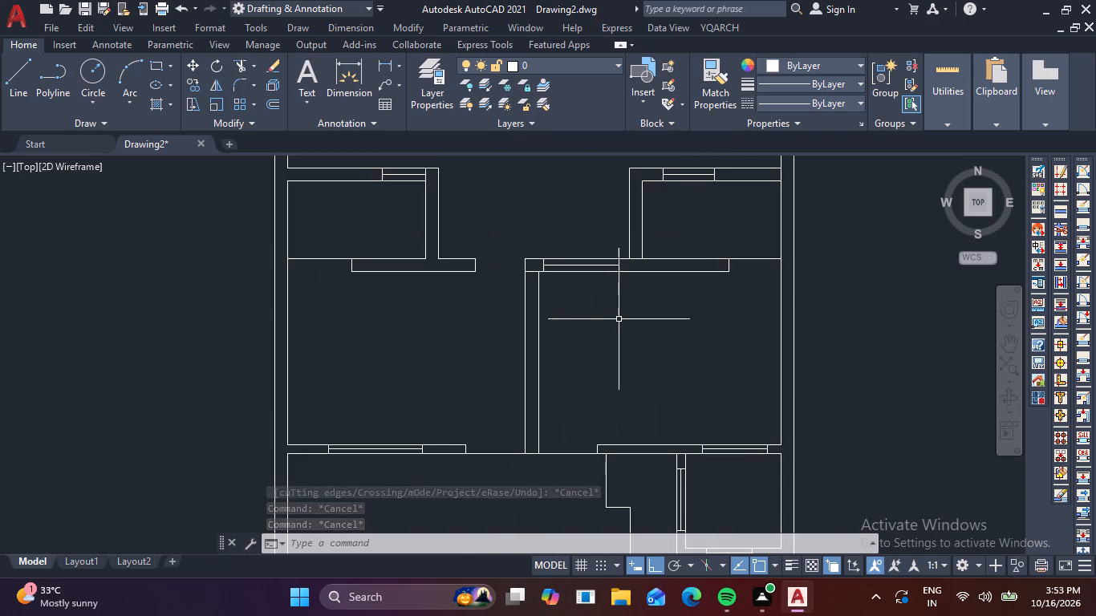
{"action": "middle_click_drag", "start_coordinate": [624, 322], "coordinate": [664, 454]}
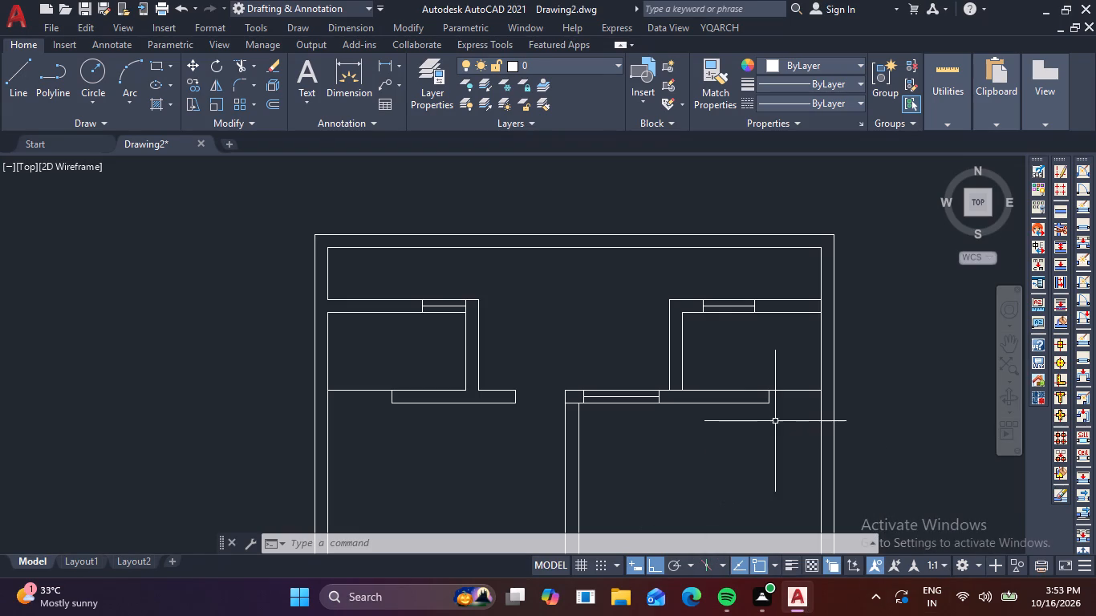
{"action": "scroll", "coordinate": [692, 402], "scroll_direction": "down", "scroll_amount": 2}
{"action": "middle_click_drag", "start_coordinate": [692, 402], "coordinate": [582, 234]}
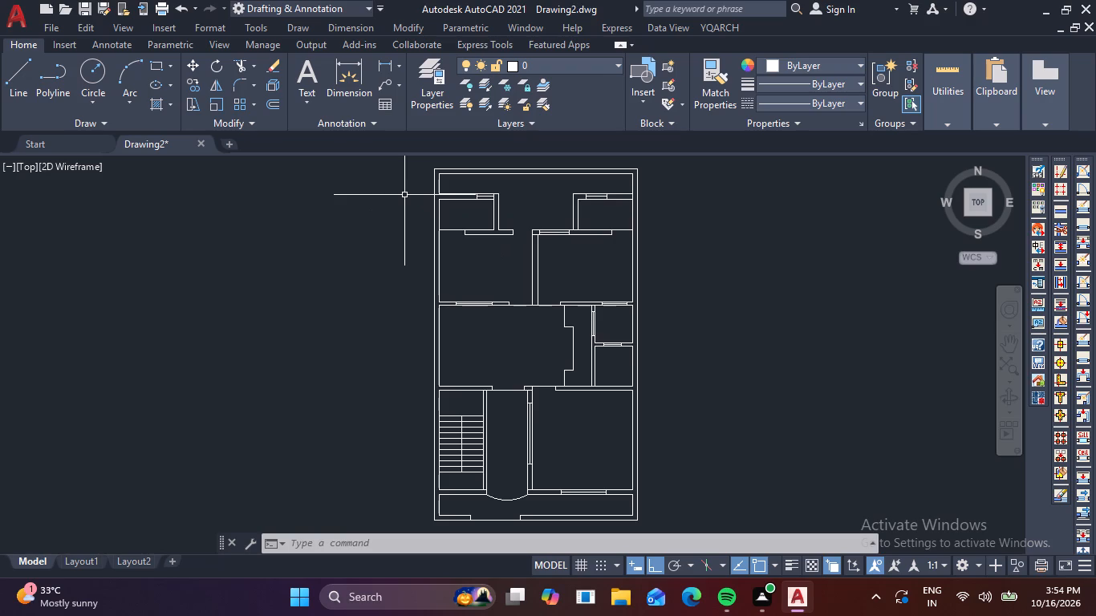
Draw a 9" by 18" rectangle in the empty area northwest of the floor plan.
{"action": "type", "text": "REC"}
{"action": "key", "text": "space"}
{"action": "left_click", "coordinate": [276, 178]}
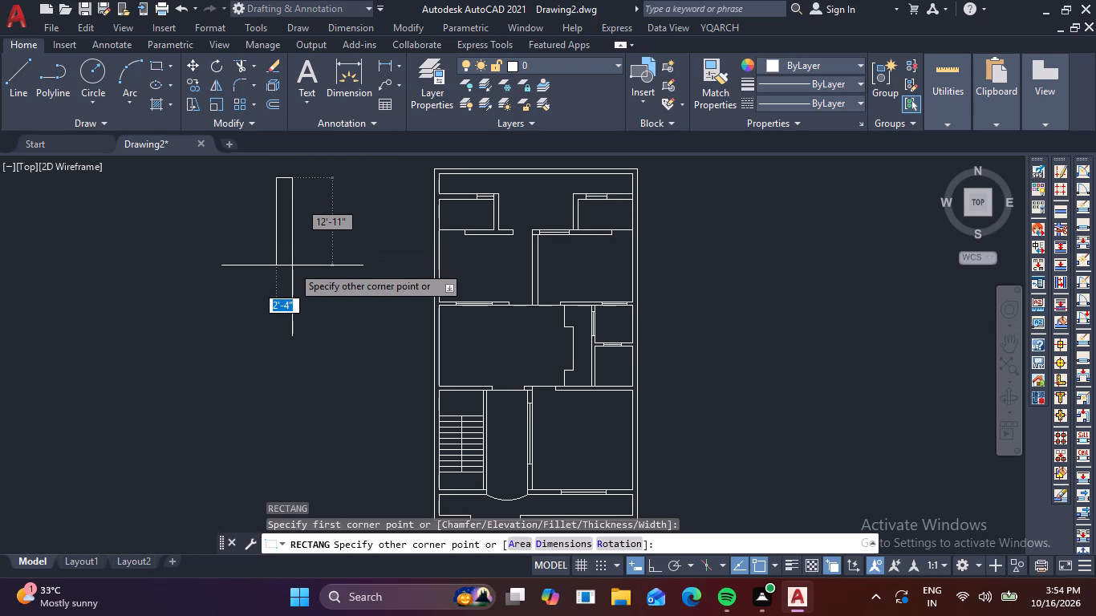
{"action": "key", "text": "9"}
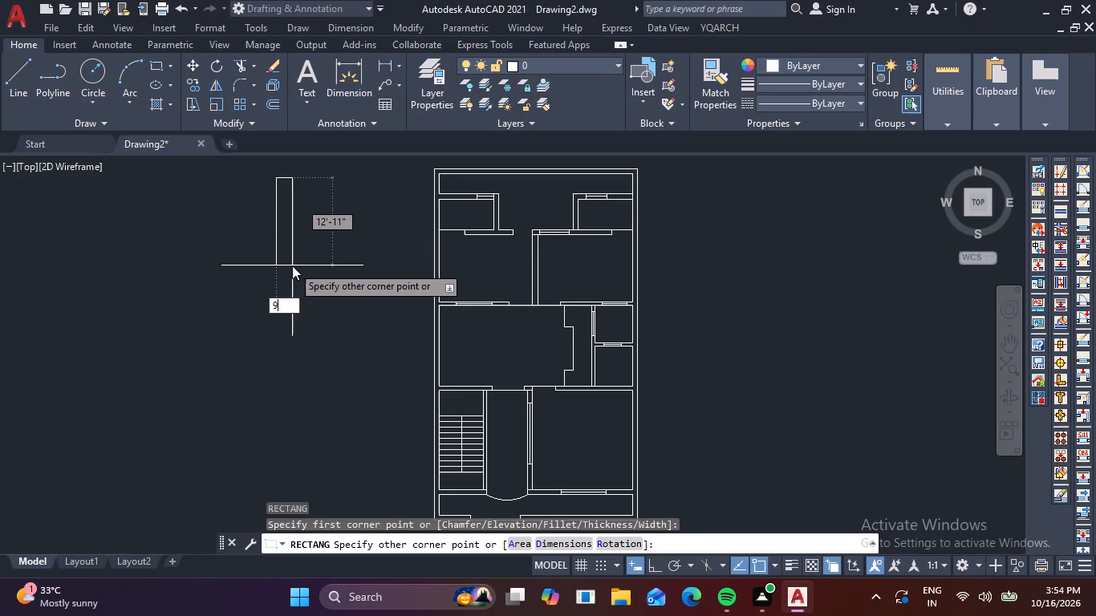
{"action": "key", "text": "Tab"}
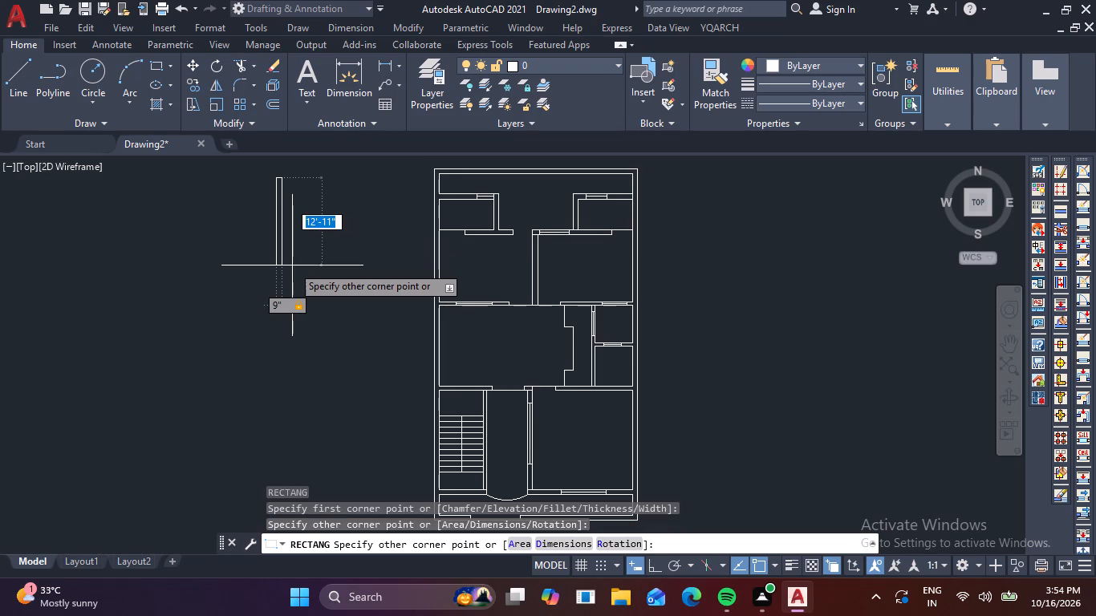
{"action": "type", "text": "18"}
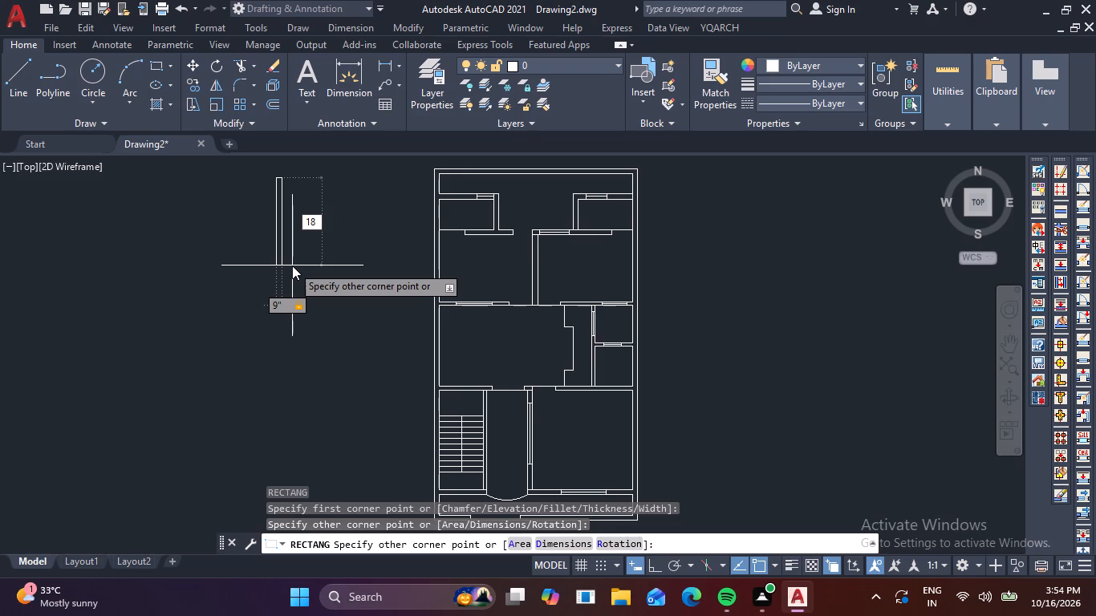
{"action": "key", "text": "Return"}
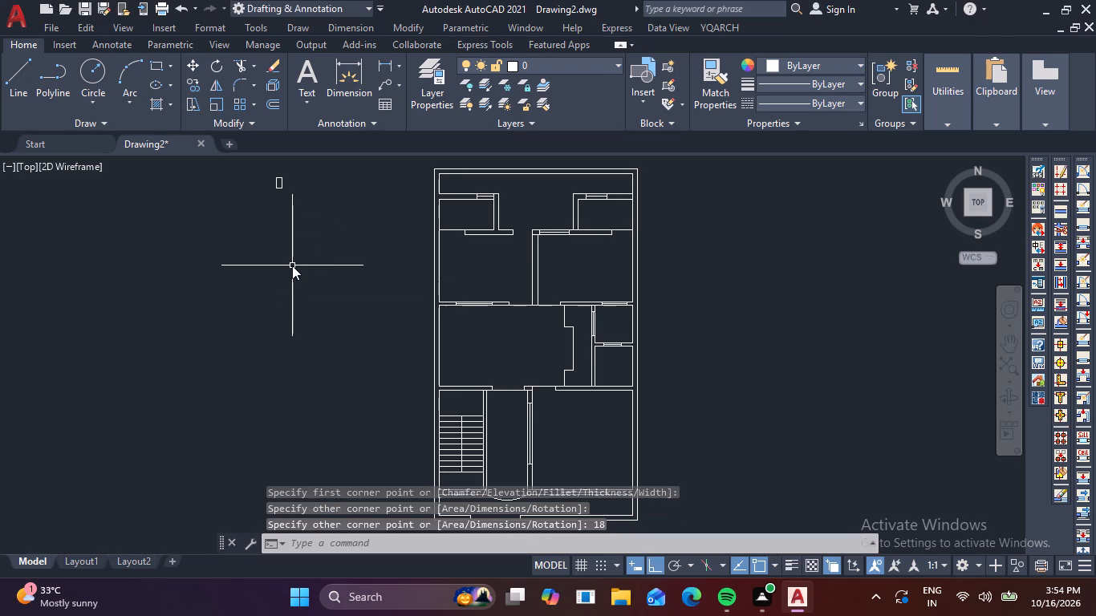
Draw a 9" by 20" rectangle just east of the small 9" by 18" rectangle.
{"action": "scroll", "coordinate": [274, 201], "scroll_direction": "up", "scroll_amount": 3}
{"action": "middle_click_drag", "start_coordinate": [274, 198], "coordinate": [279, 321]}
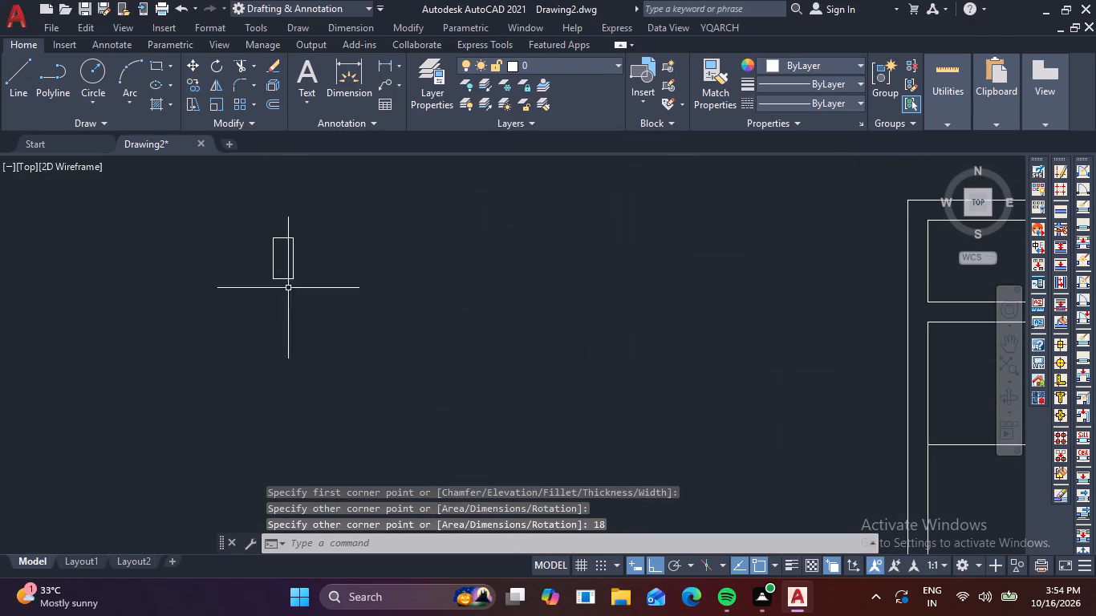
{"action": "left_click", "coordinate": [146, 63]}
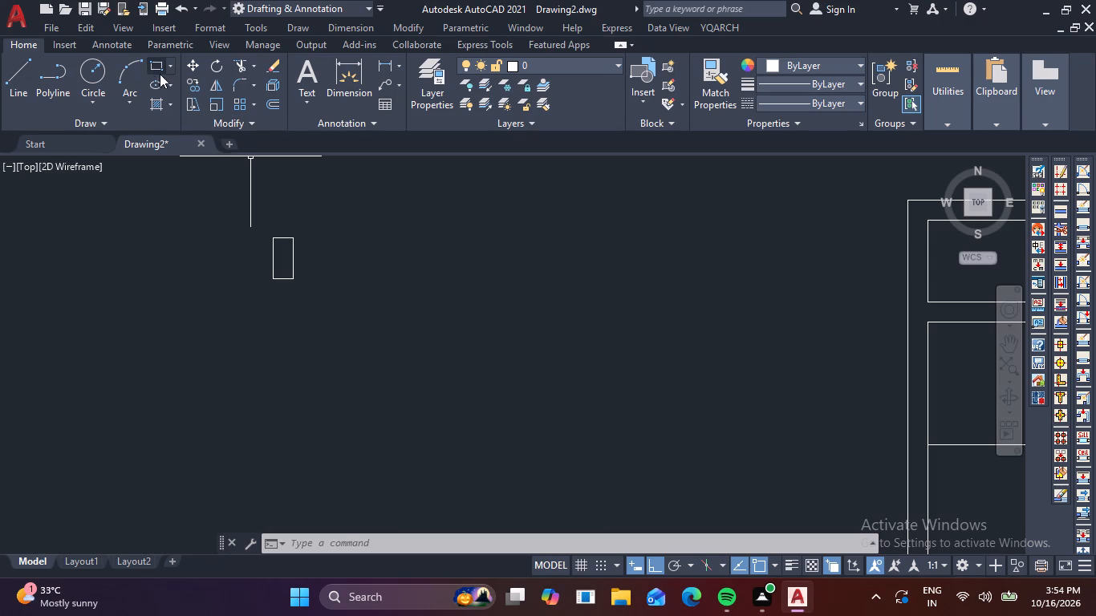
{"action": "left_click", "coordinate": [153, 64]}
{"action": "left_click", "coordinate": [330, 229]}
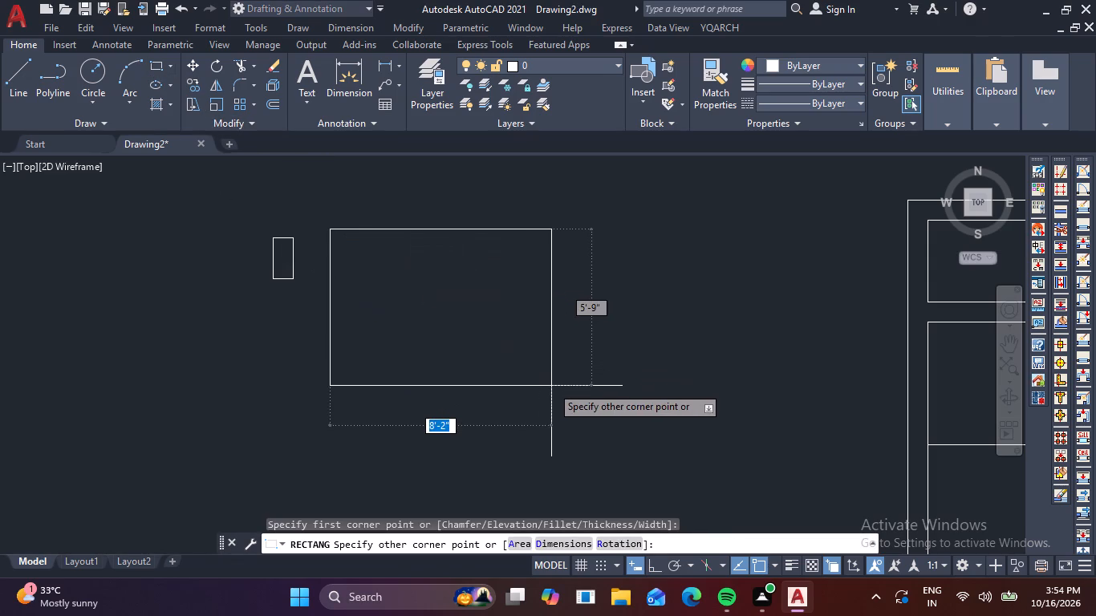
{"action": "key", "text": "9"}
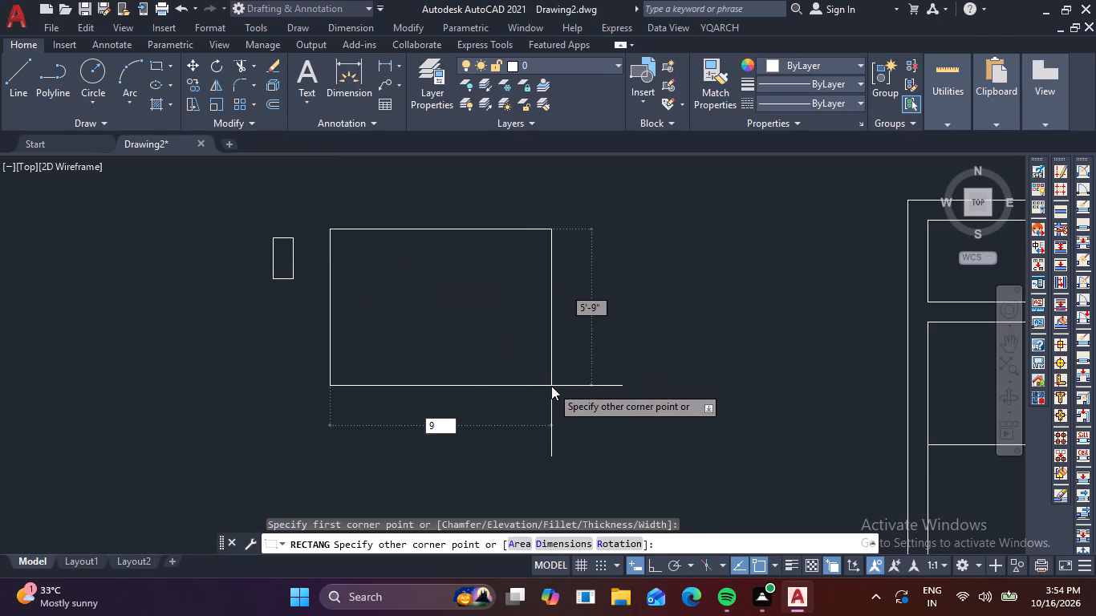
{"action": "key", "text": "Tab"}
{"action": "type", "text": "20"}
{"action": "key", "text": "Return"}
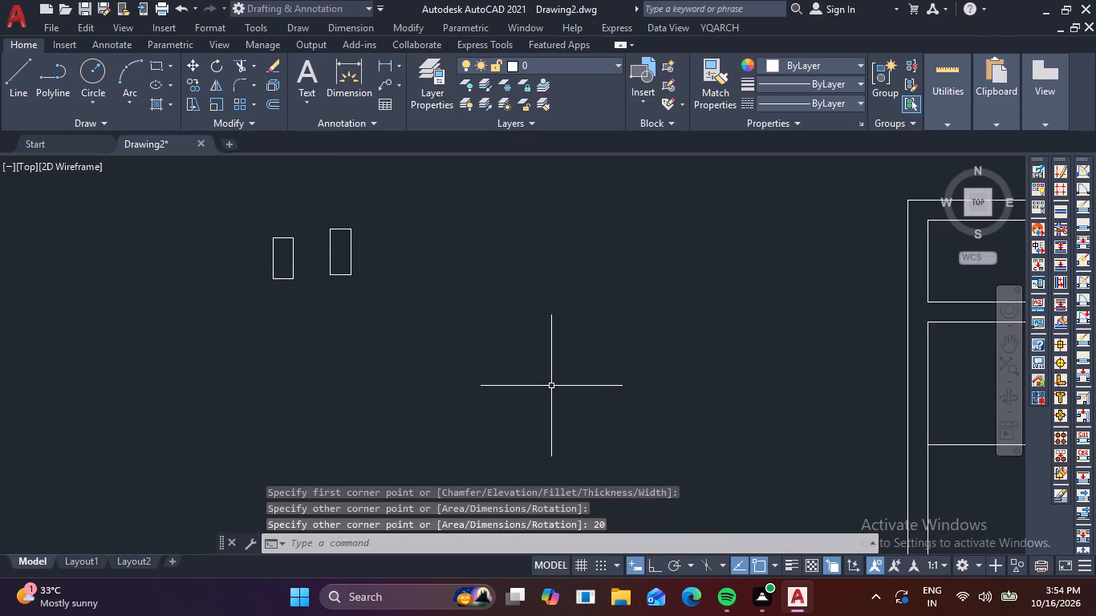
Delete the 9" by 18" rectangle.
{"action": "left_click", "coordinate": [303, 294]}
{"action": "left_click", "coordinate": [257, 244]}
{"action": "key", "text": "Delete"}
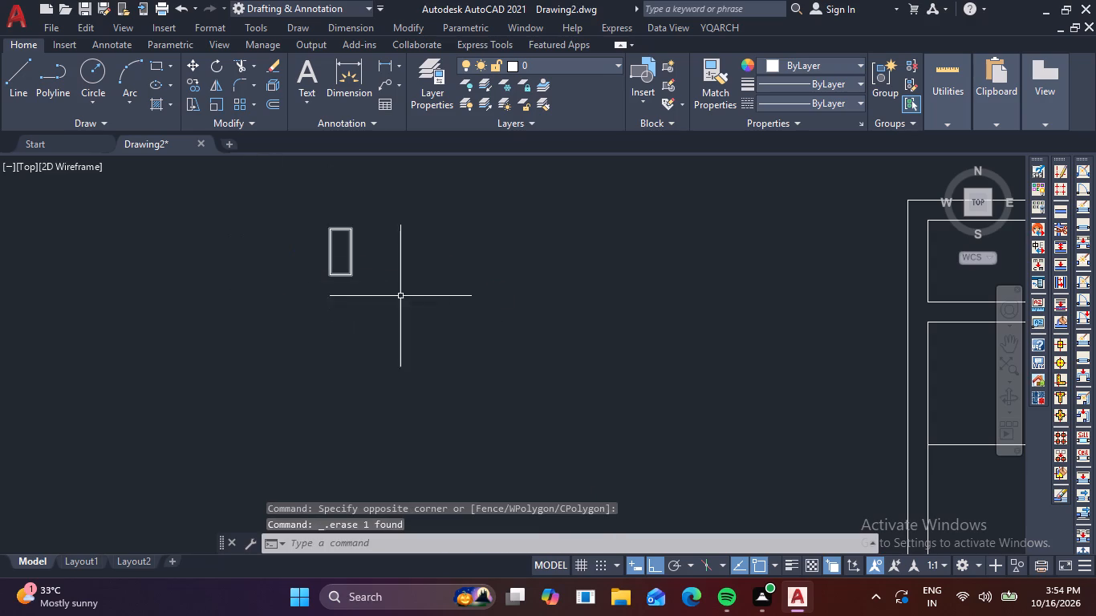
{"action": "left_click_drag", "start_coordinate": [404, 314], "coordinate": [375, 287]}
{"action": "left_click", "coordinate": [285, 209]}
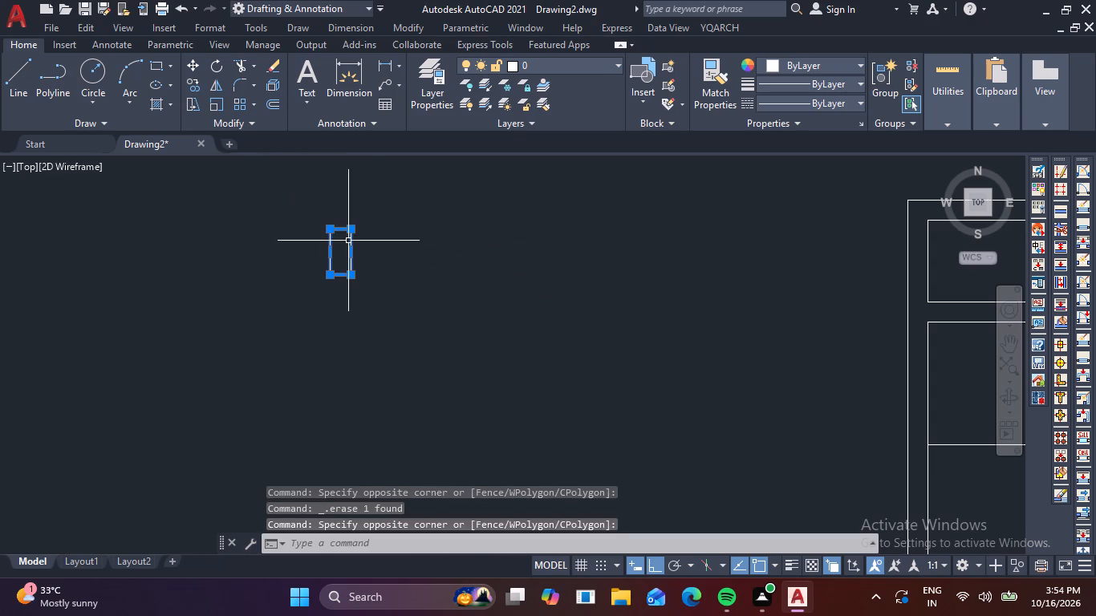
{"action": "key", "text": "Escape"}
Hatch the inside of the 9" by 20" rectangle with the SOLID pattern.
{"action": "key", "text": "h"}
{"action": "key", "text": "space"}
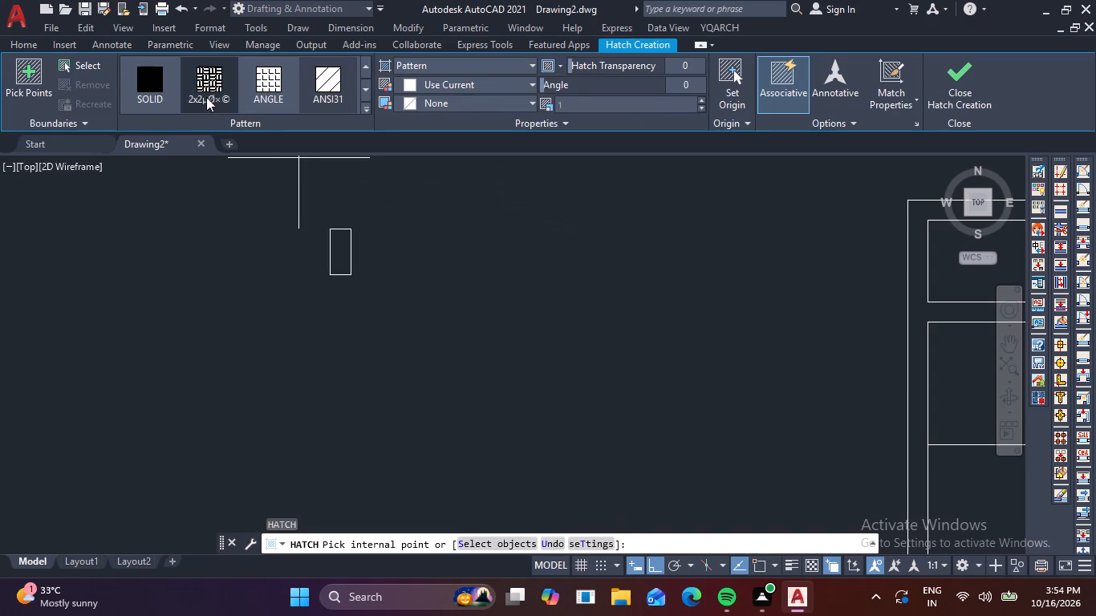
{"action": "left_click", "coordinate": [144, 81]}
{"action": "left_click", "coordinate": [341, 245]}
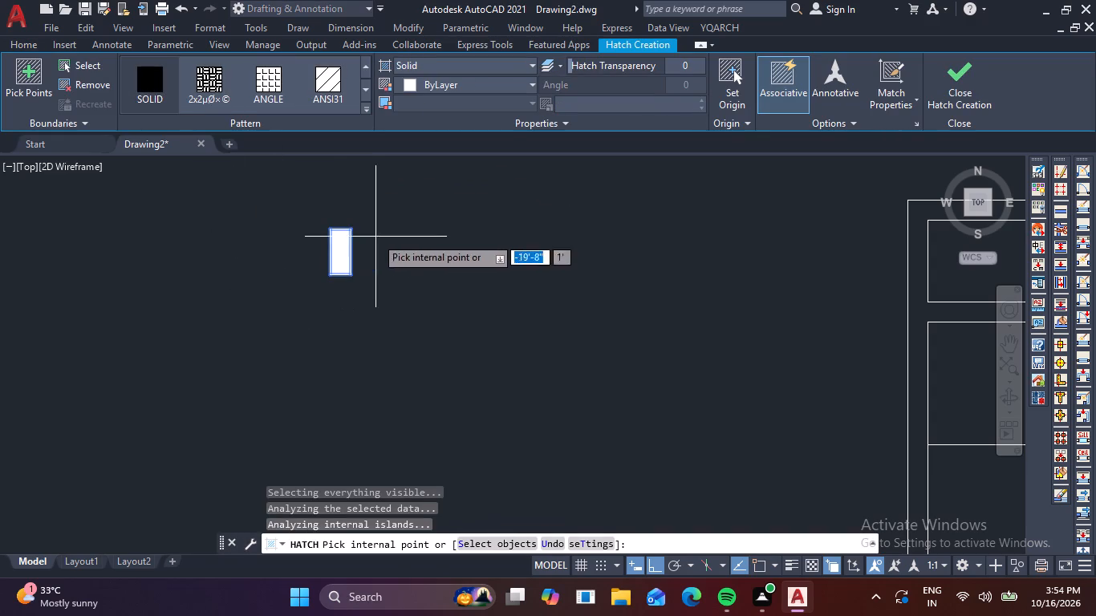
{"action": "left_click", "coordinate": [968, 87]}
Copy the filled column by its southwest corner, with Ortho off, into the west outer wall where the wall beside the arc front meets it.
{"action": "left_click", "coordinate": [301, 209]}
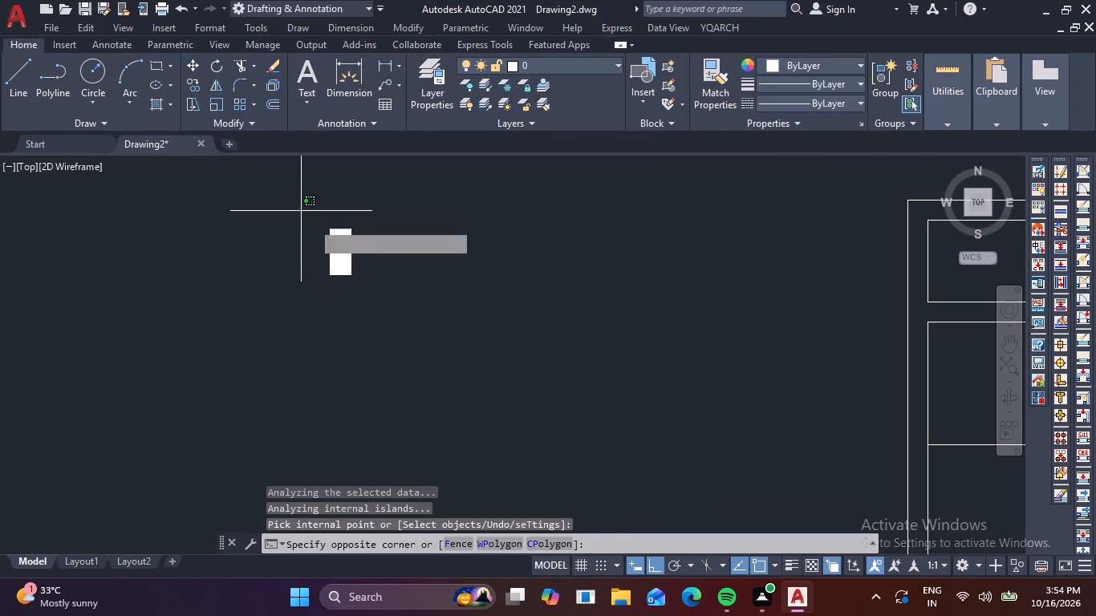
{"action": "left_click", "coordinate": [393, 308]}
{"action": "key", "text": "c"}
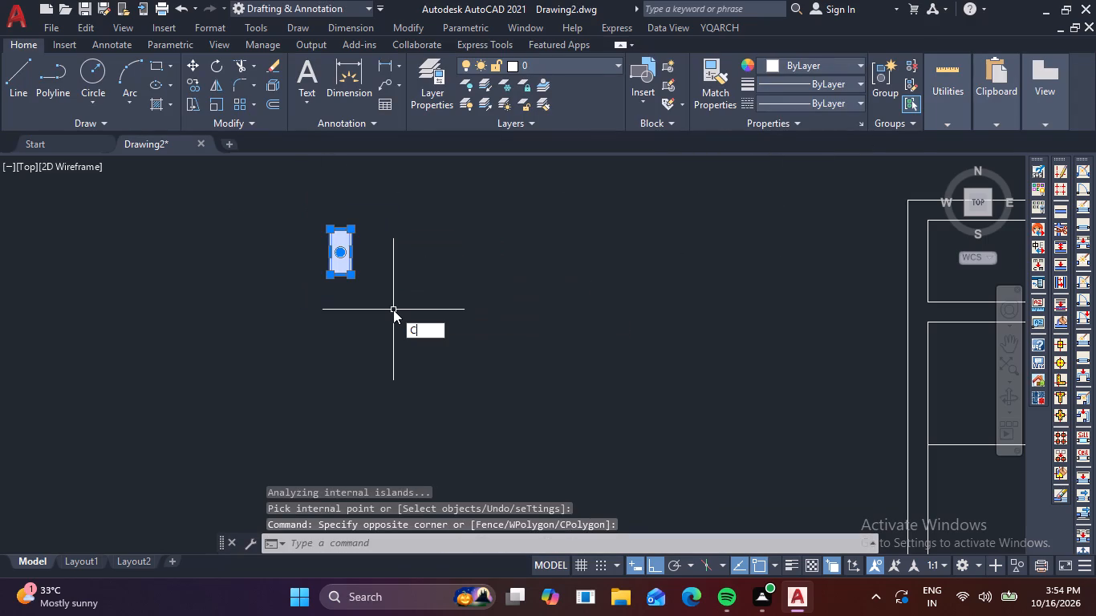
{"action": "type", "text": "O"}
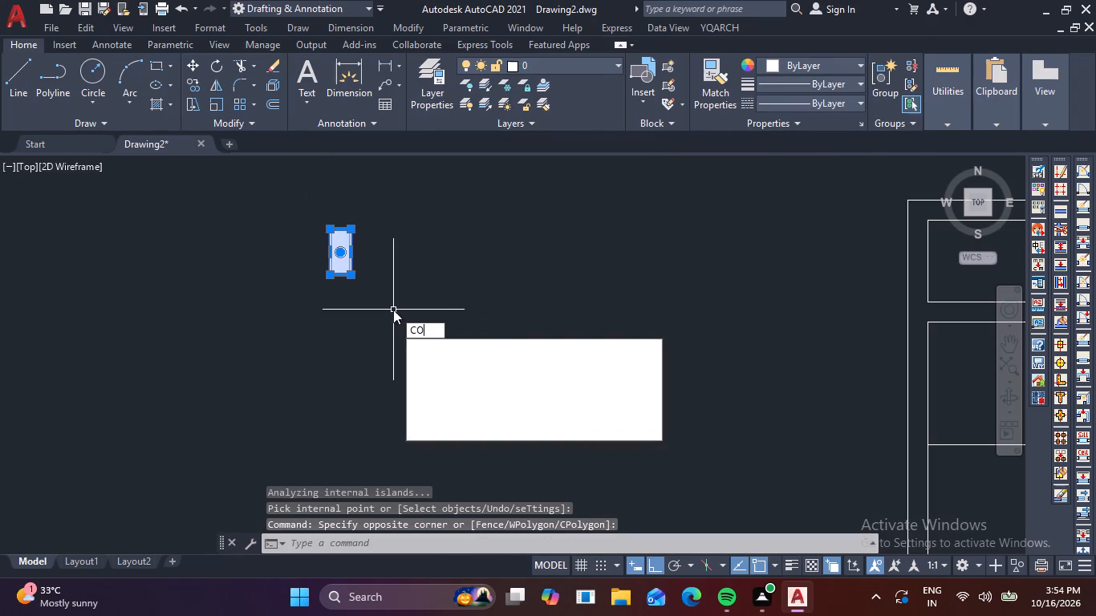
{"action": "key", "text": "space"}
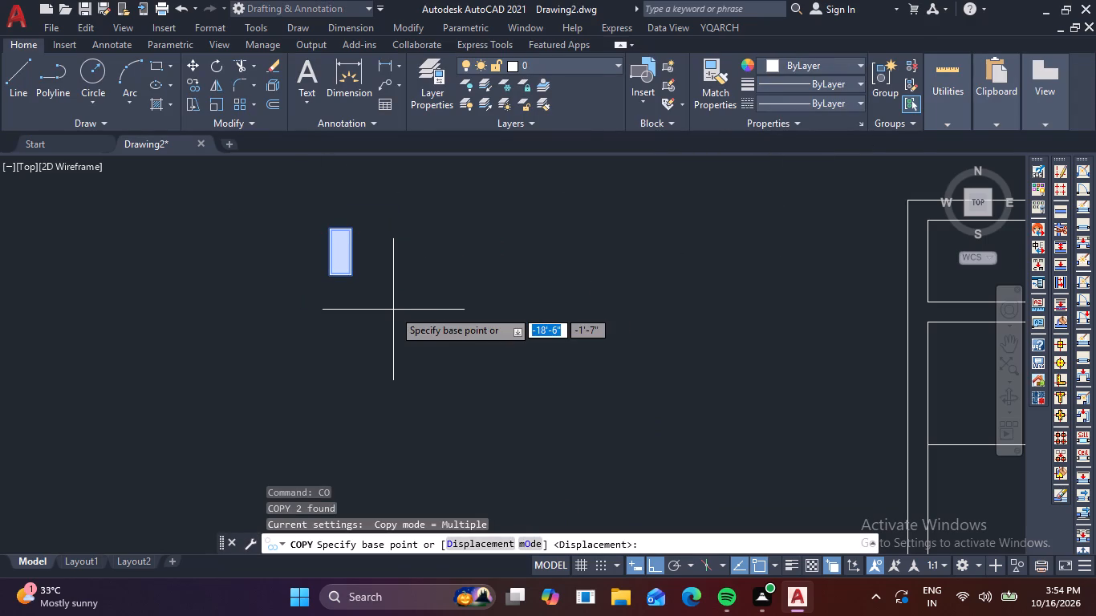
{"action": "left_click", "coordinate": [330, 279]}
{"action": "scroll", "coordinate": [435, 321], "scroll_direction": "down", "scroll_amount": 3}
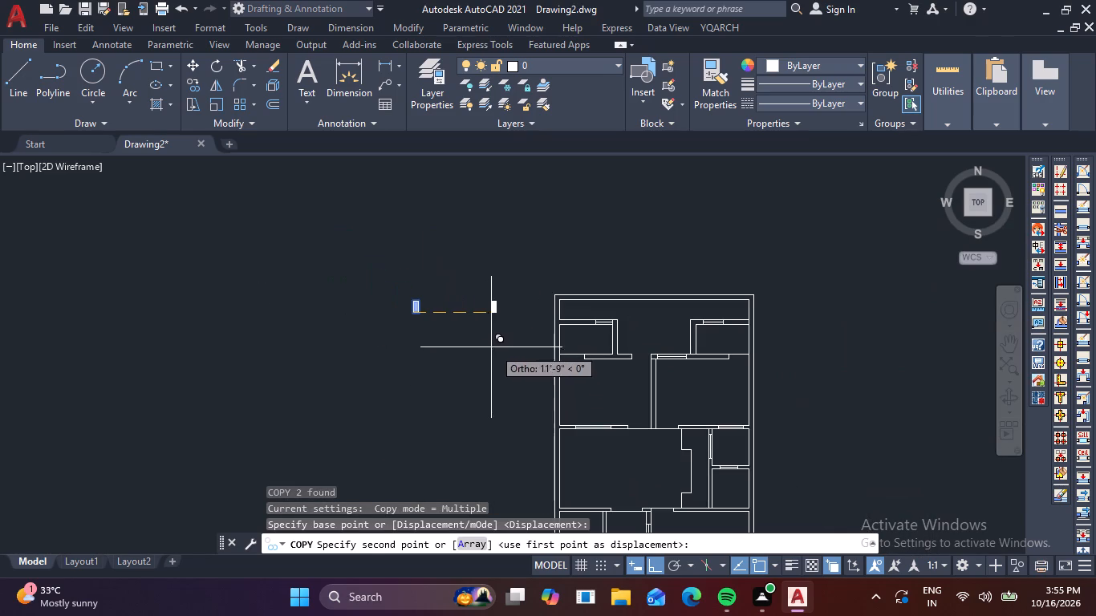
{"action": "key", "text": "F8"}
{"action": "middle_click", "coordinate": [530, 393]}
{"action": "scroll", "coordinate": [530, 393], "scroll_direction": "down", "scroll_amount": 1}
{"action": "middle_click_drag", "start_coordinate": [534, 411], "coordinate": [617, 205]}
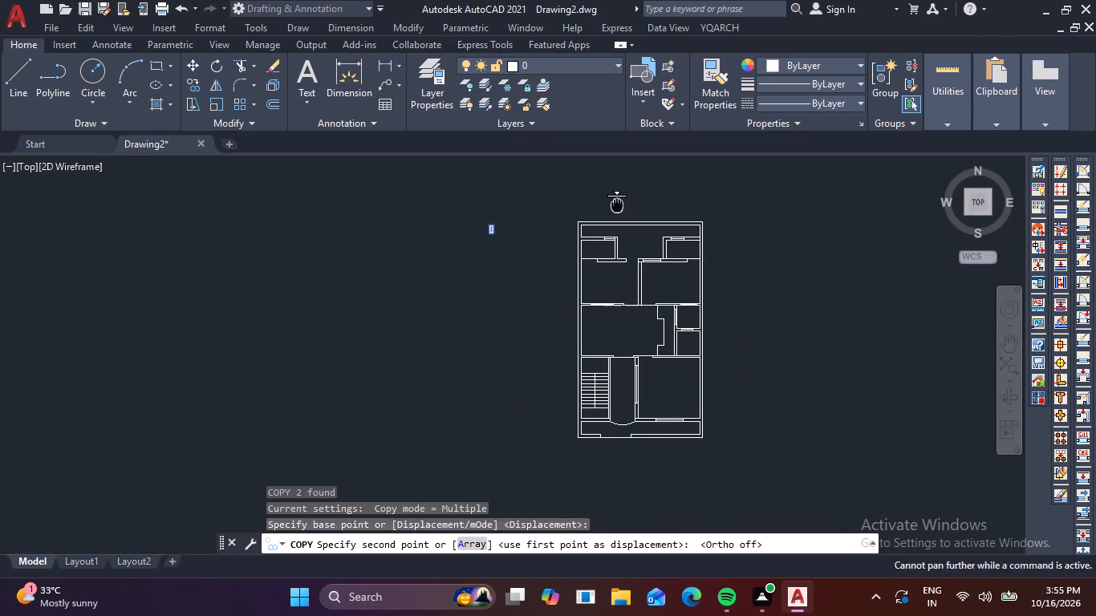
{"action": "middle_click_drag", "start_coordinate": [617, 205], "coordinate": [618, 205]}
{"action": "scroll", "coordinate": [555, 451], "scroll_direction": "up", "scroll_amount": 4}
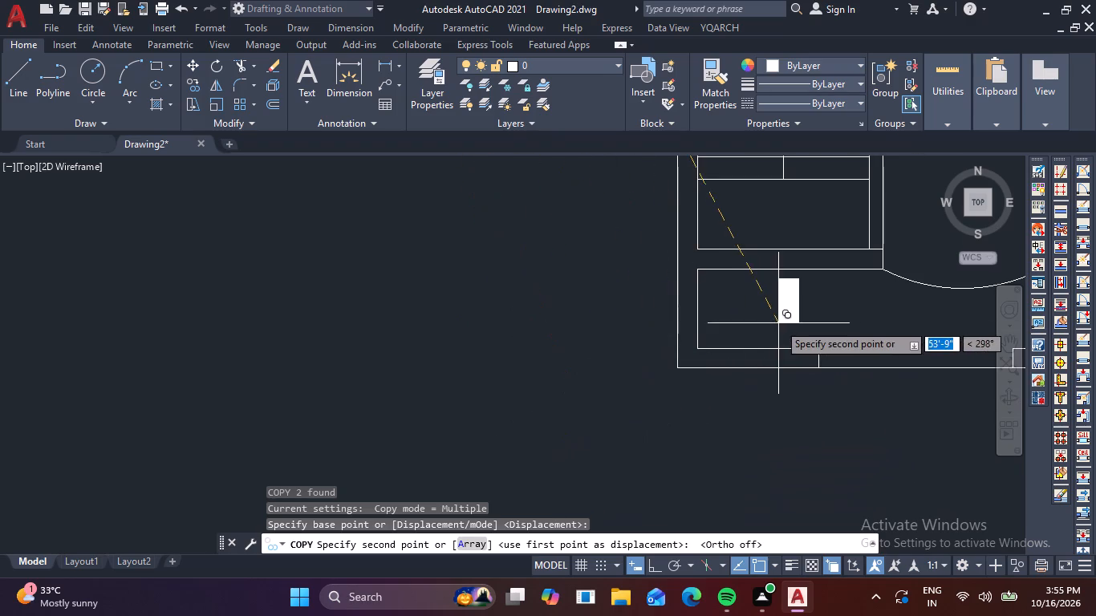
{"action": "scroll", "coordinate": [778, 323], "scroll_direction": "up", "scroll_amount": 1}
{"action": "middle_click_drag", "start_coordinate": [779, 323], "coordinate": [780, 403]}
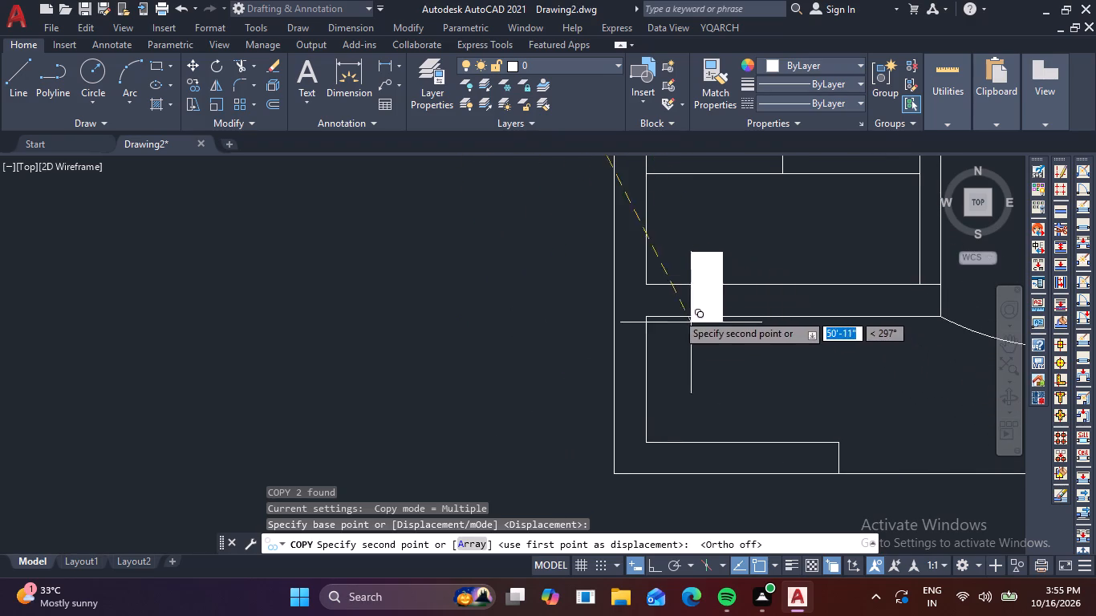
{"action": "scroll", "coordinate": [669, 310], "scroll_direction": "up", "scroll_amount": 2}
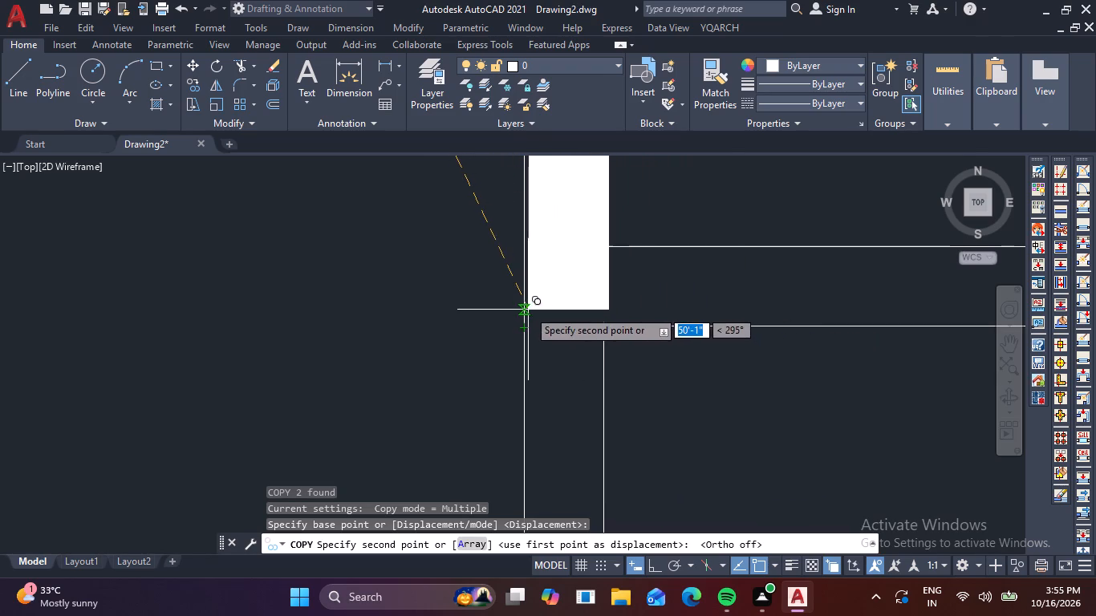
{"action": "left_click", "coordinate": [528, 310]}
Place two more column copies in the west outer wall: beside the staircase's north end and at the wall north of the large middle room.
{"action": "scroll", "coordinate": [663, 324], "scroll_direction": "down", "scroll_amount": 2}
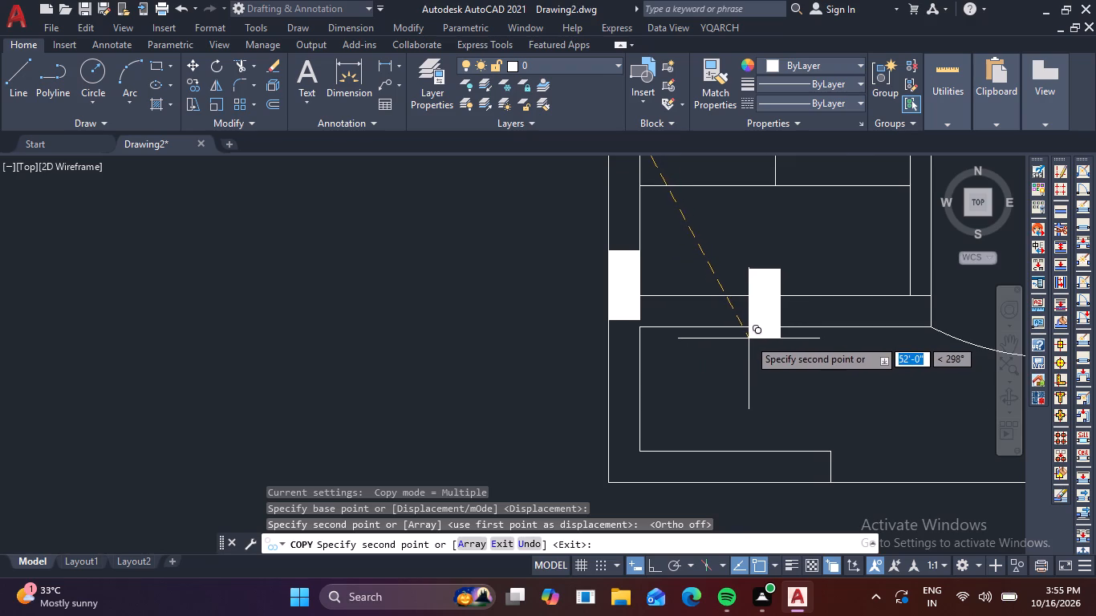
{"action": "scroll", "coordinate": [749, 338], "scroll_direction": "down", "scroll_amount": 1}
{"action": "middle_click_drag", "start_coordinate": [741, 306], "coordinate": [712, 544]}
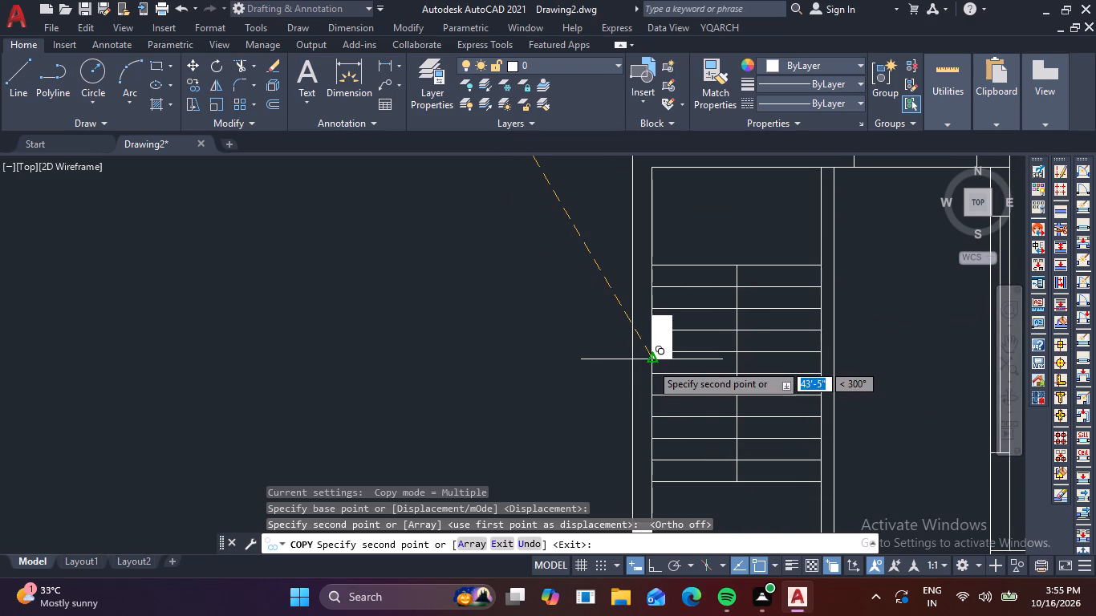
{"action": "left_click", "coordinate": [635, 290]}
{"action": "scroll", "coordinate": [771, 278], "scroll_direction": "down", "scroll_amount": 2}
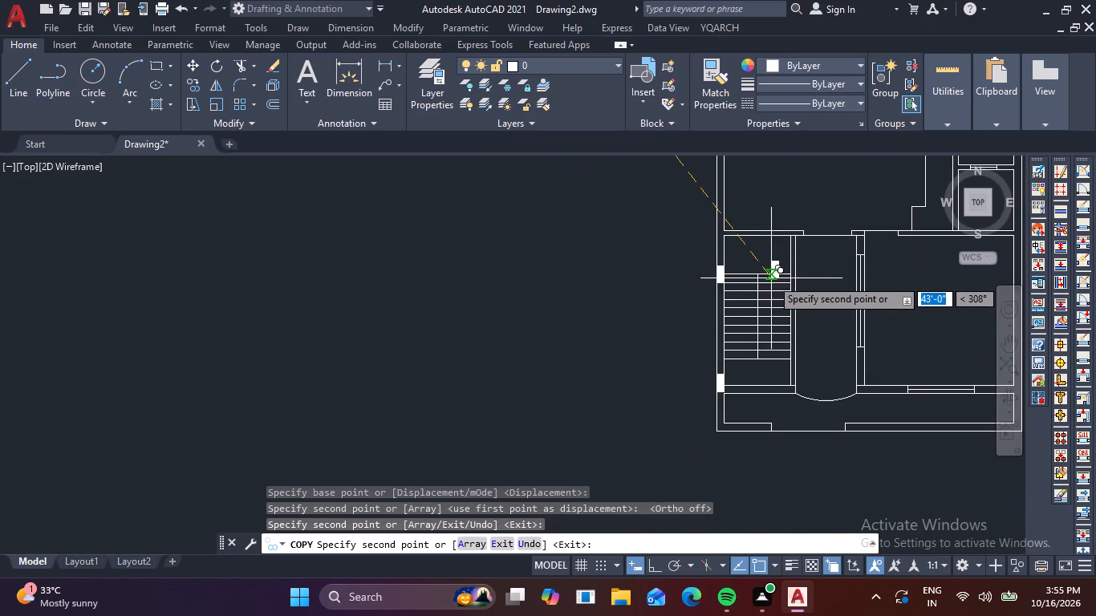
{"action": "middle_click_drag", "start_coordinate": [760, 267], "coordinate": [714, 447]}
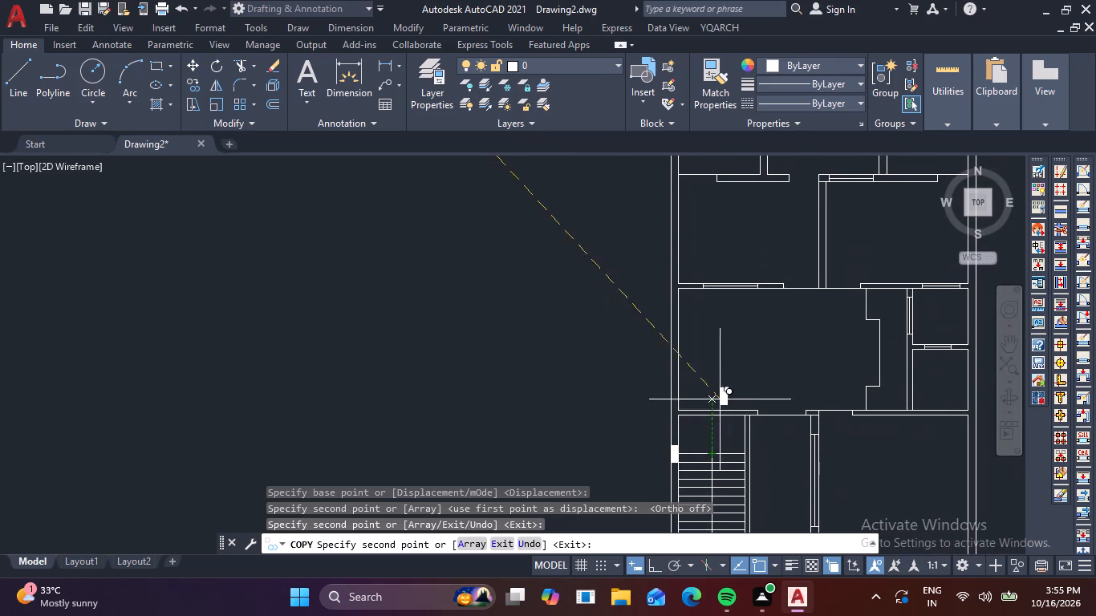
{"action": "middle_click_drag", "start_coordinate": [729, 371], "coordinate": [717, 435]}
{"action": "scroll", "coordinate": [647, 326], "scroll_direction": "up", "scroll_amount": 2}
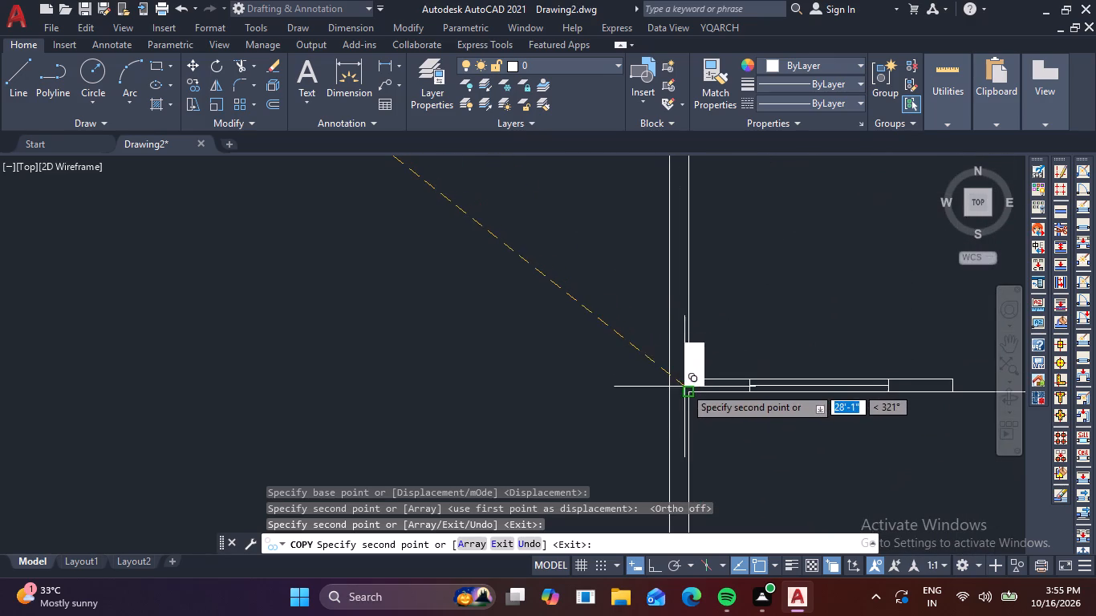
{"action": "scroll", "coordinate": [686, 393], "scroll_direction": "up", "scroll_amount": 3}
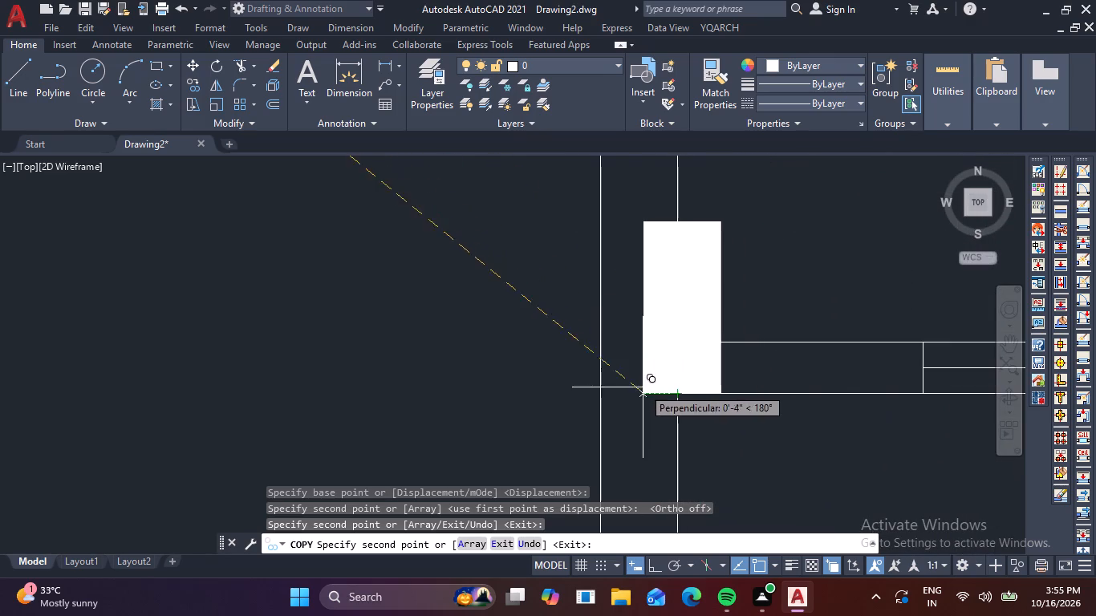
{"action": "left_click", "coordinate": [599, 387]}
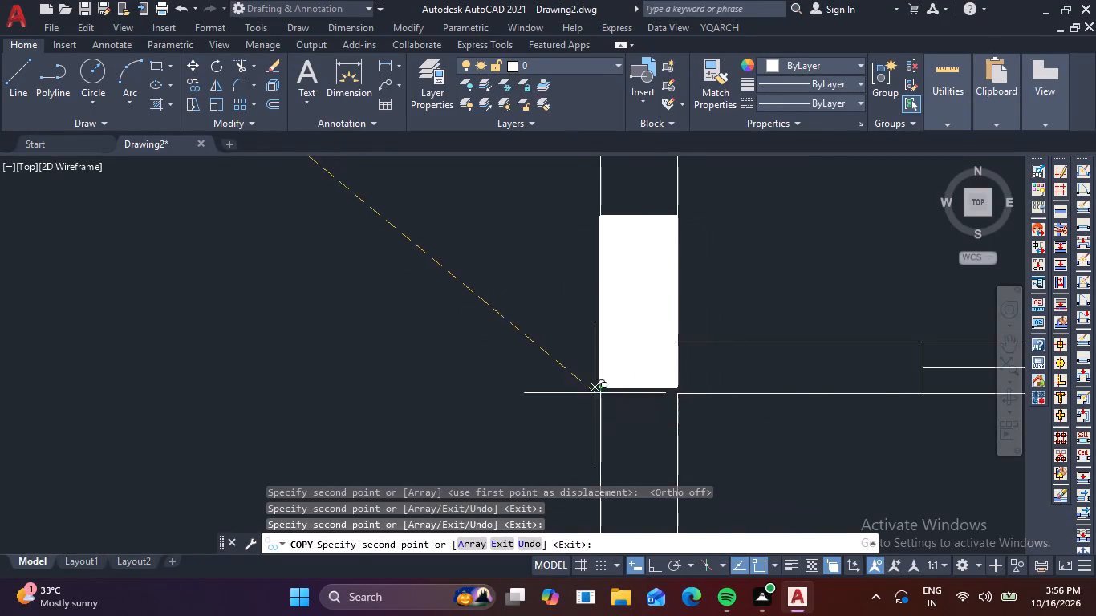
Place another column copy in the east outer wall where the wall beside the arc front meets it.
{"action": "scroll", "coordinate": [746, 306], "scroll_direction": "down", "scroll_amount": 2}
{"action": "middle_click_drag", "start_coordinate": [747, 311], "coordinate": [642, 517]}
{"action": "middle_click_drag", "start_coordinate": [721, 394], "coordinate": [707, 481]}
{"action": "scroll", "coordinate": [720, 399], "scroll_direction": "down", "scroll_amount": 1}
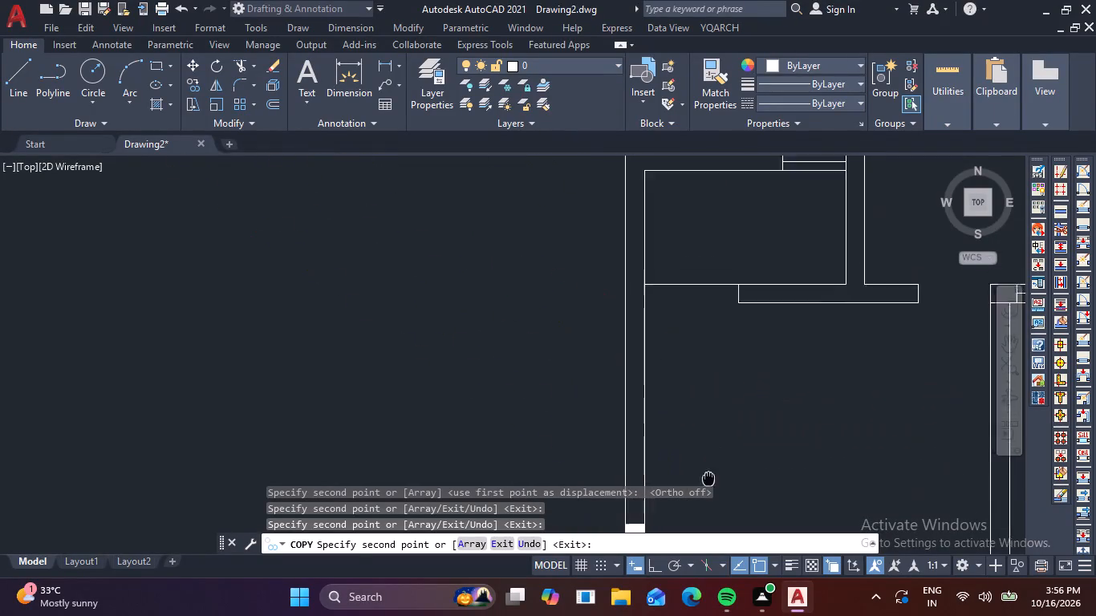
{"action": "middle_click_drag", "start_coordinate": [707, 481], "coordinate": [707, 486]}
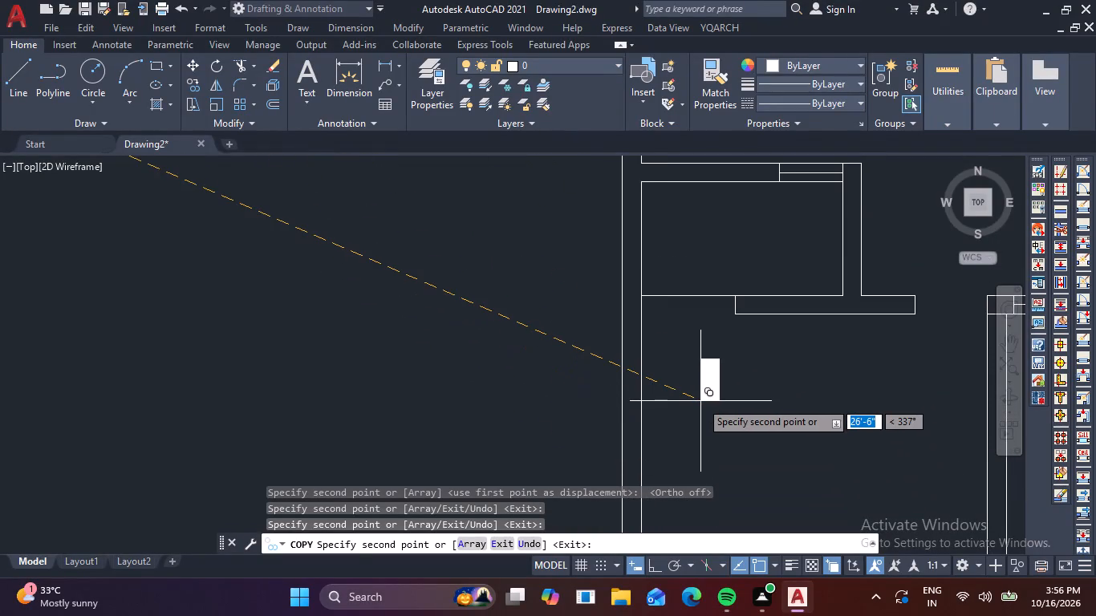
{"action": "scroll", "coordinate": [700, 401], "scroll_direction": "down", "scroll_amount": 4}
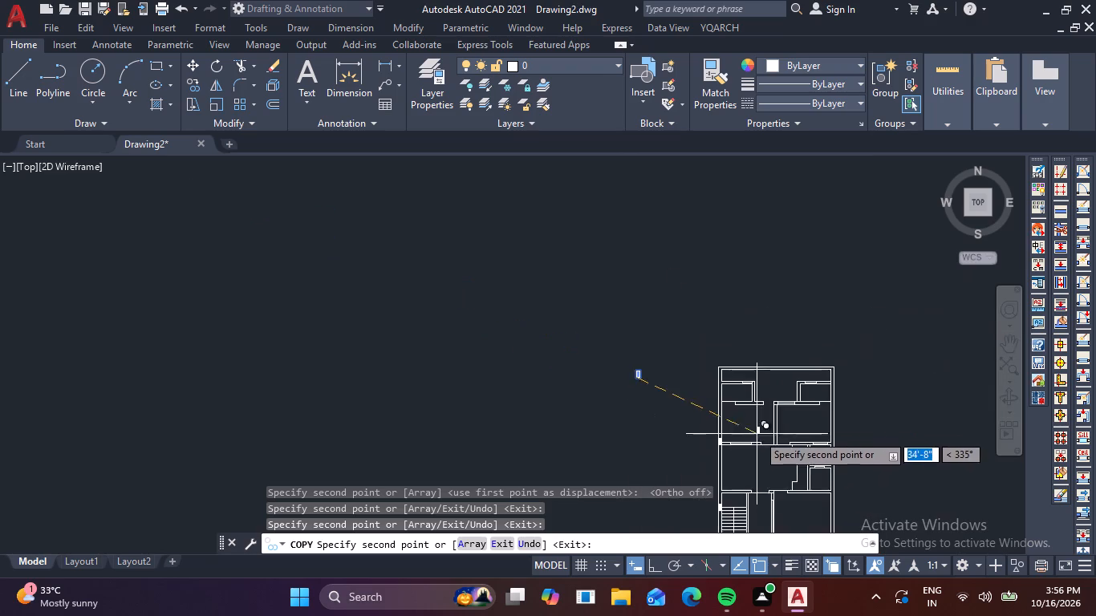
{"action": "middle_click_drag", "start_coordinate": [773, 440], "coordinate": [647, 204]}
{"action": "scroll", "coordinate": [732, 436], "scroll_direction": "up", "scroll_amount": 3}
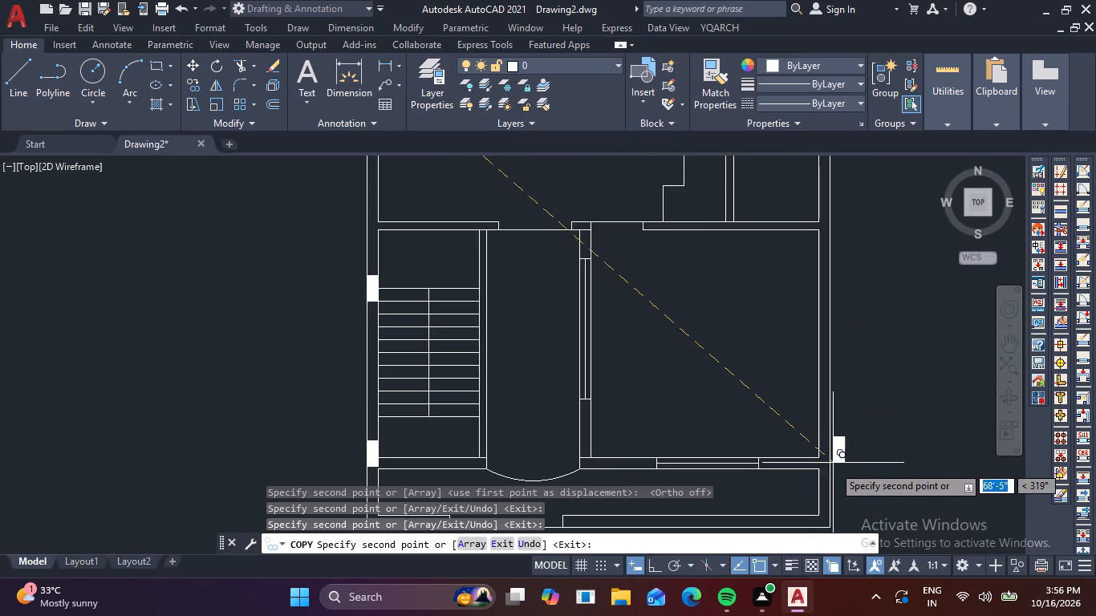
{"action": "left_click", "coordinate": [818, 465]}
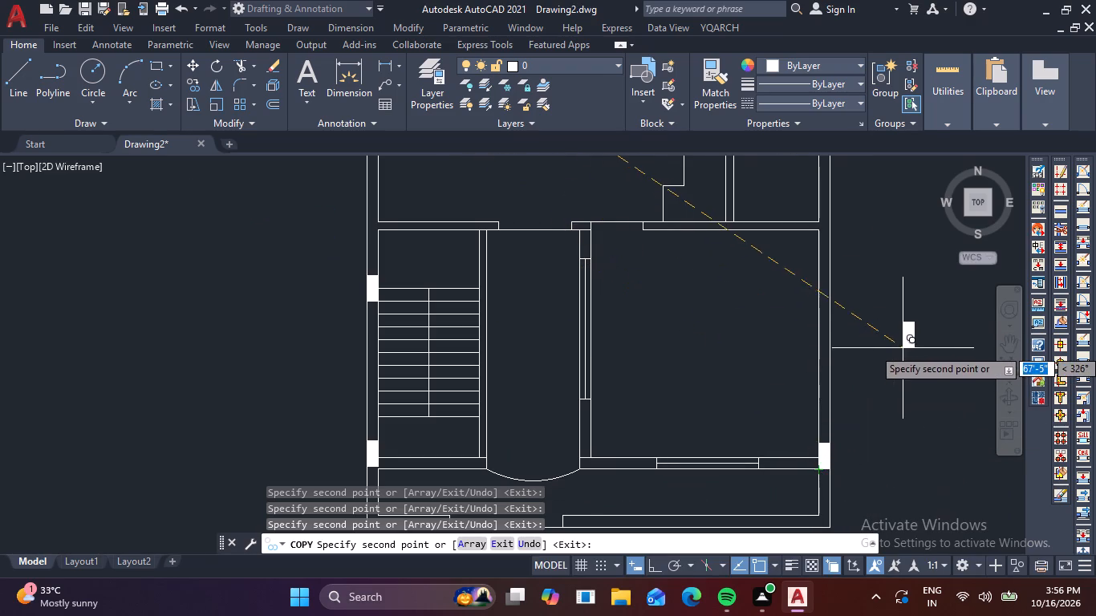
Place another column copy in the east outer wall at the wall south of the large middle room and finish copying.
{"action": "middle_click_drag", "start_coordinate": [903, 347], "coordinate": [826, 477]}
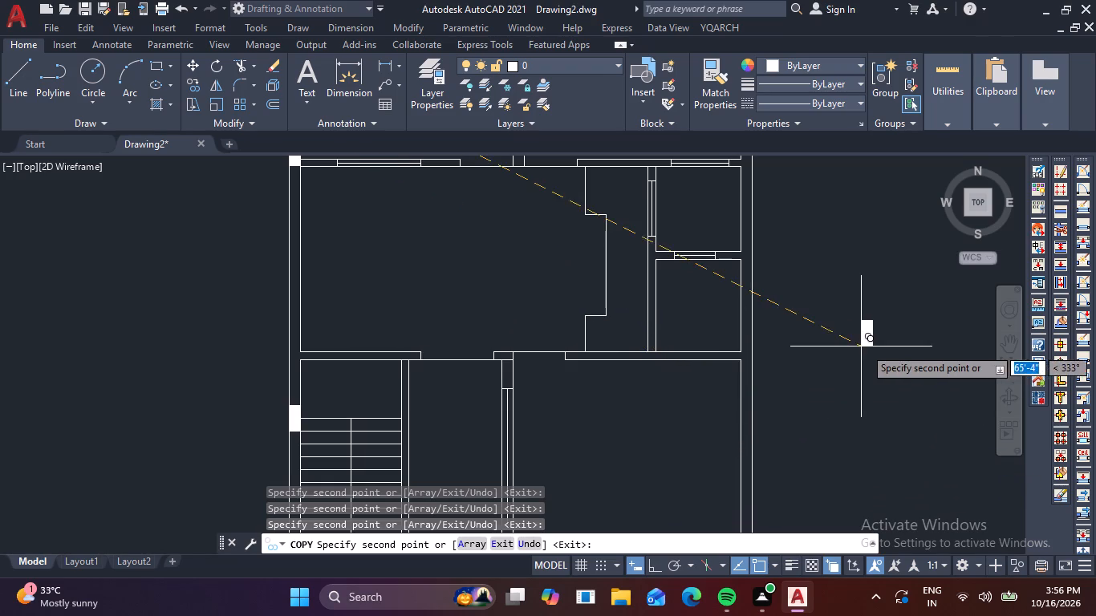
{"action": "middle_click_drag", "start_coordinate": [899, 336], "coordinate": [887, 440]}
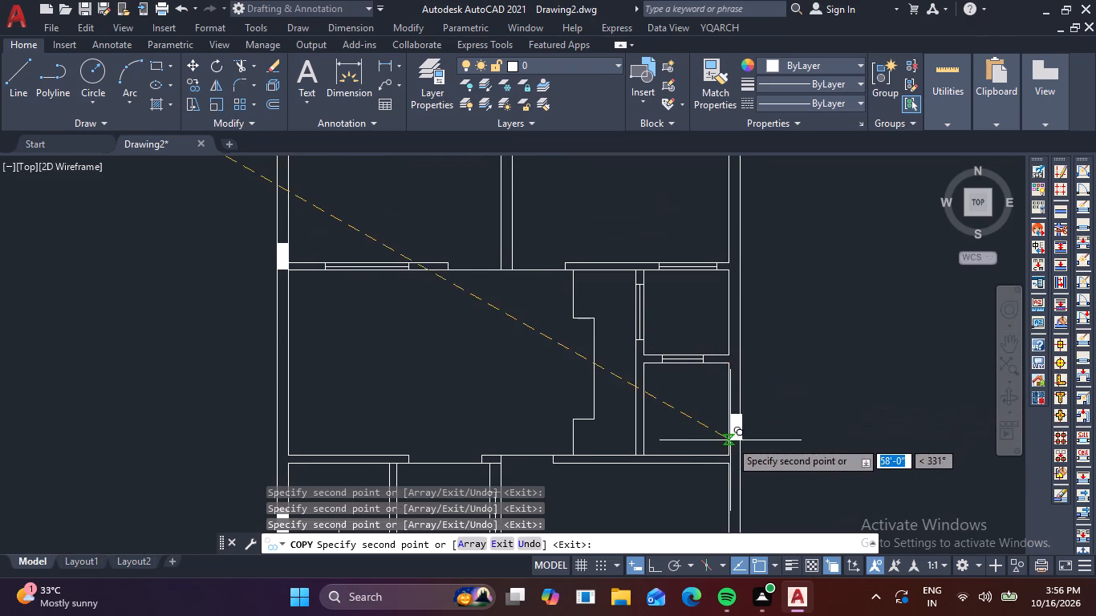
{"action": "left_click", "coordinate": [730, 462]}
{"action": "middle_click_drag", "start_coordinate": [895, 388], "coordinate": [903, 403]}
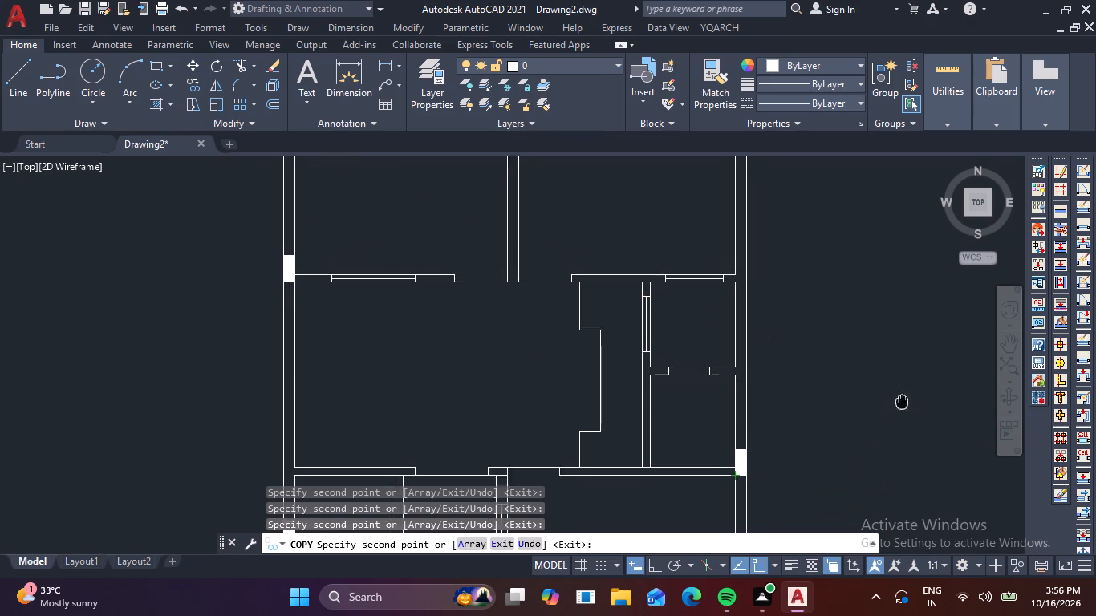
{"action": "middle_click_drag", "start_coordinate": [903, 403], "coordinate": [907, 493]}
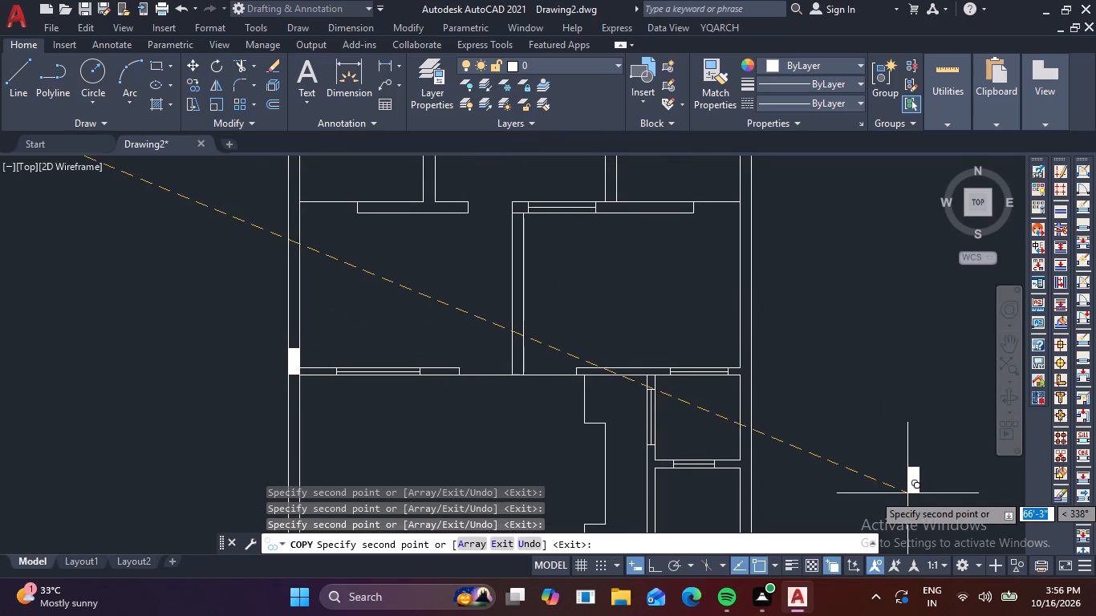
{"action": "key", "text": "Escape"}
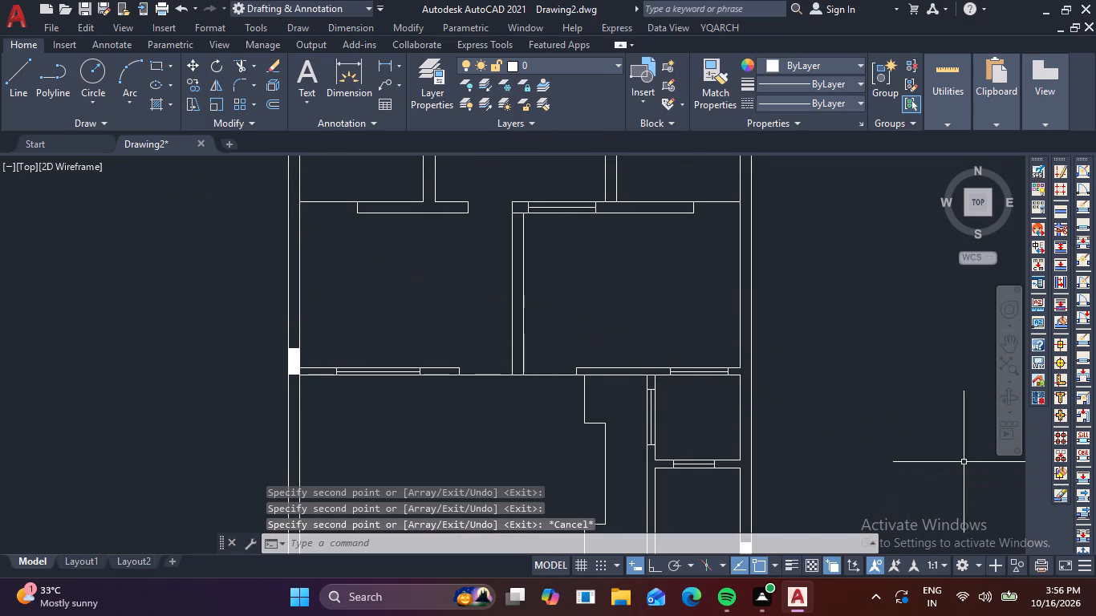
Copy the loose column outside the plan by its northwest corner into the east outer wall at the northeast bedroom's north wall.
{"action": "scroll", "coordinate": [659, 399], "scroll_direction": "down", "scroll_amount": 1}
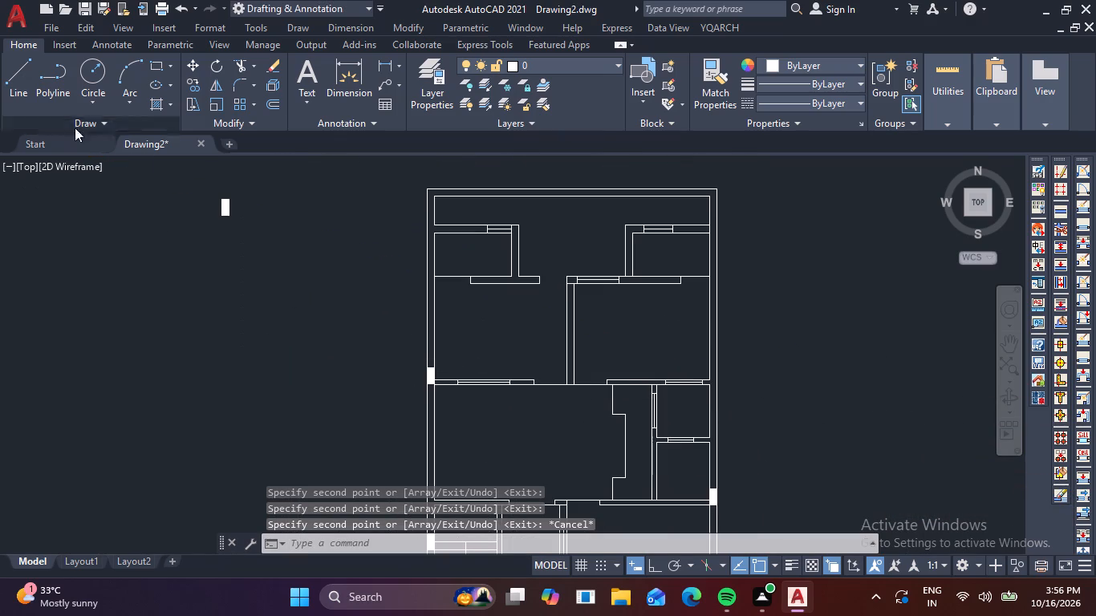
{"action": "left_click", "coordinate": [201, 184]}
{"action": "left_click", "coordinate": [292, 259]}
{"action": "type", "text": "CO"}
{"action": "key", "text": "space"}
{"action": "scroll", "coordinate": [213, 195], "scroll_direction": "up", "scroll_amount": 3}
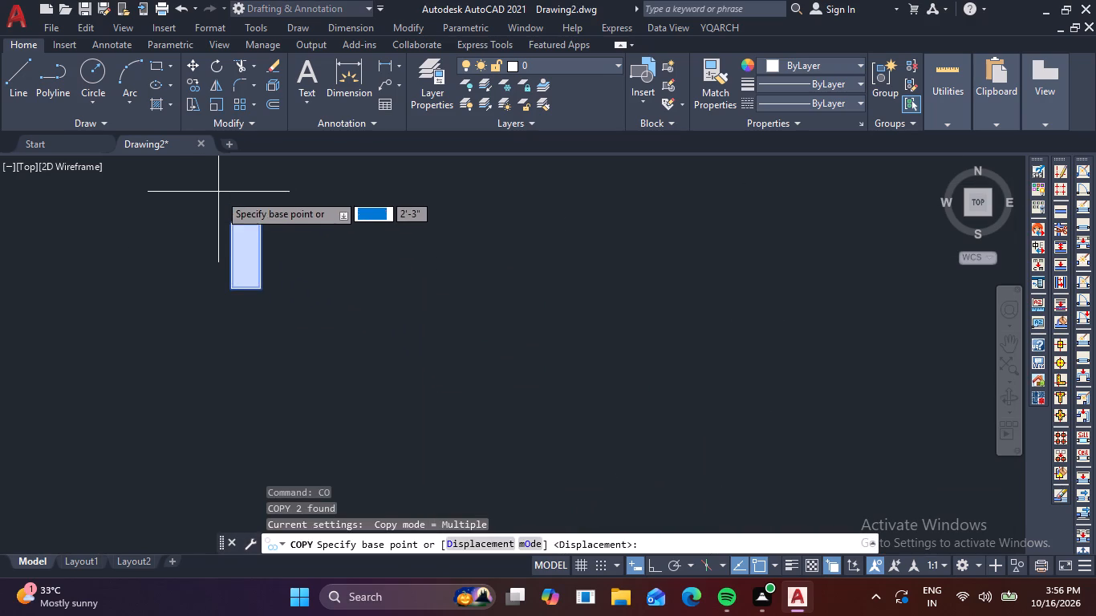
{"action": "left_click", "coordinate": [231, 220]}
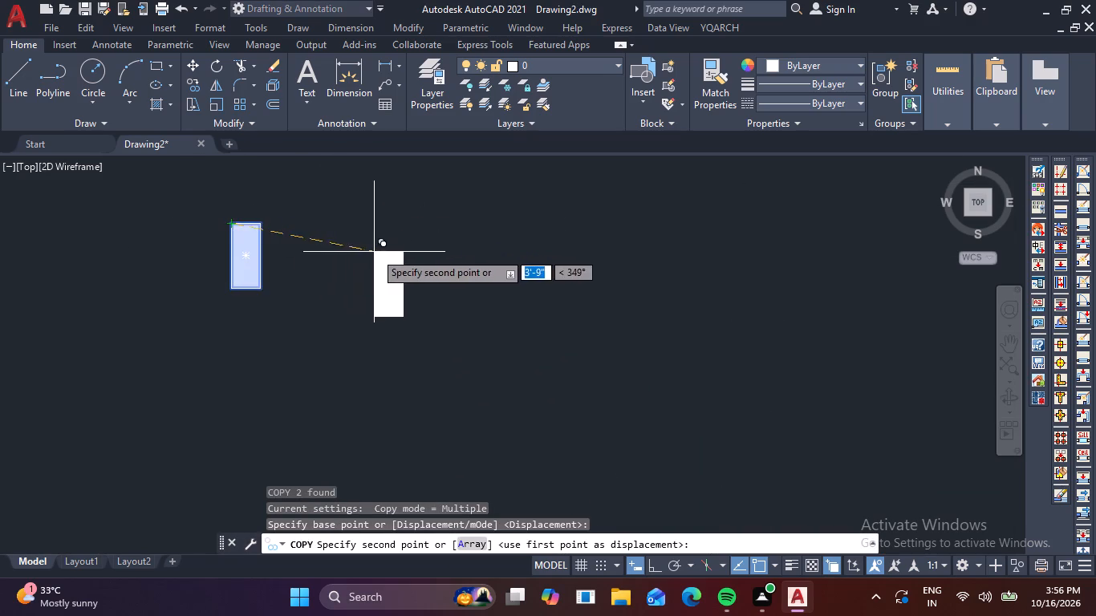
{"action": "scroll", "coordinate": [382, 260], "scroll_direction": "down", "scroll_amount": 3}
{"action": "middle_click_drag", "start_coordinate": [867, 355], "coordinate": [871, 265]}
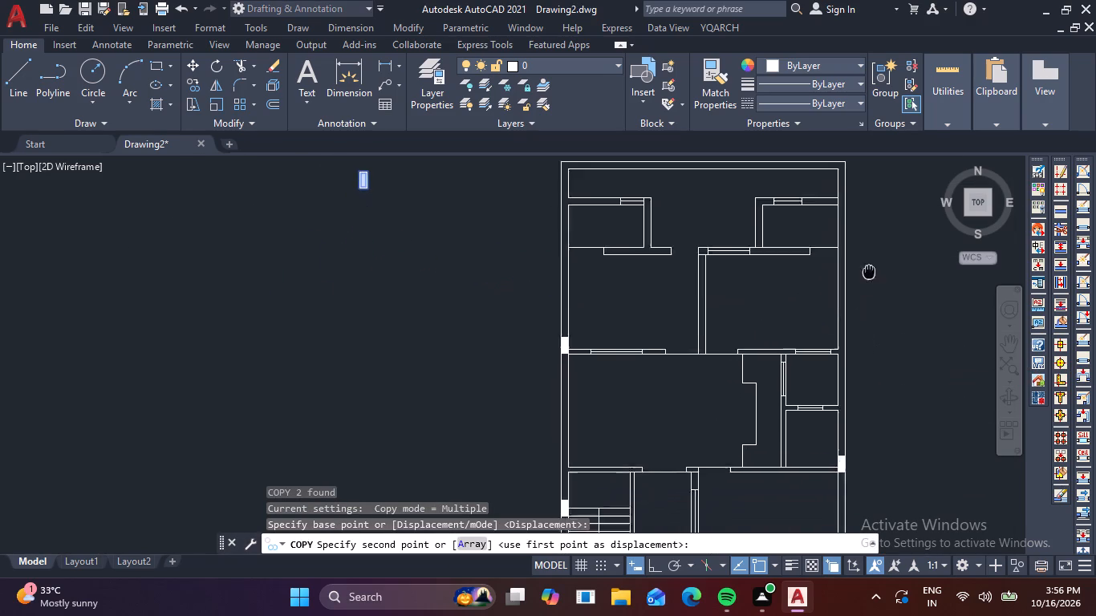
{"action": "middle_click_drag", "start_coordinate": [871, 265], "coordinate": [899, 209]}
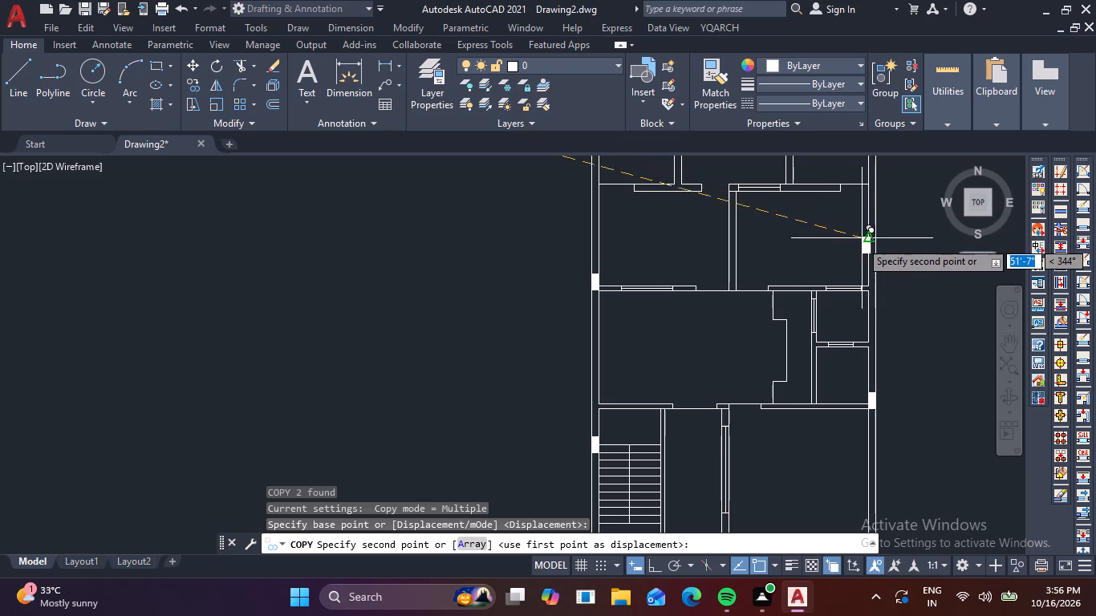
{"action": "middle_click_drag", "start_coordinate": [901, 238], "coordinate": [889, 308]}
{"action": "scroll", "coordinate": [842, 261], "scroll_direction": "up", "scroll_amount": 1}
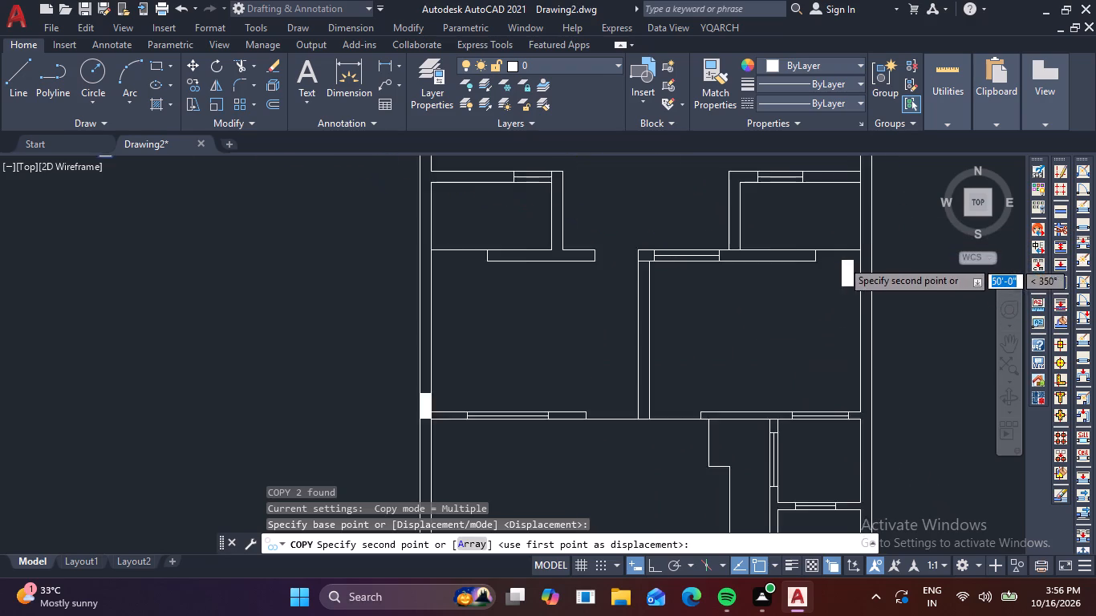
{"action": "scroll", "coordinate": [842, 260], "scroll_direction": "up", "scroll_amount": 2}
{"action": "left_click", "coordinate": [879, 233]}
Place another column copy at the north end of the partition wall between the two northern bedrooms.
{"action": "scroll", "coordinate": [956, 253], "scroll_direction": "down", "scroll_amount": 3}
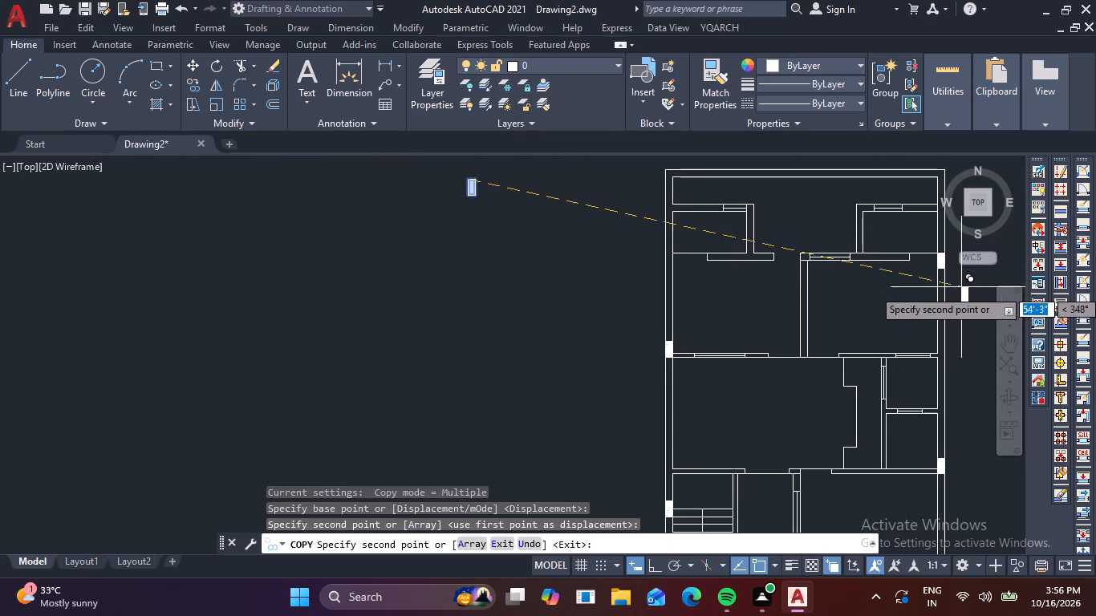
{"action": "middle_click_drag", "start_coordinate": [946, 331], "coordinate": [794, 280]}
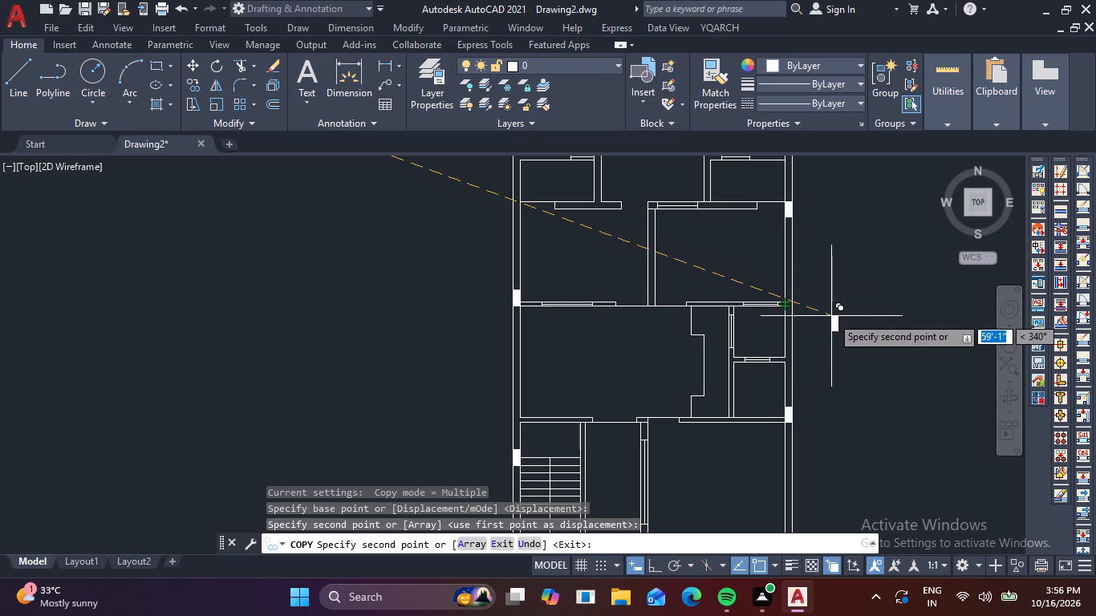
{"action": "middle_click_drag", "start_coordinate": [857, 361], "coordinate": [865, 281]}
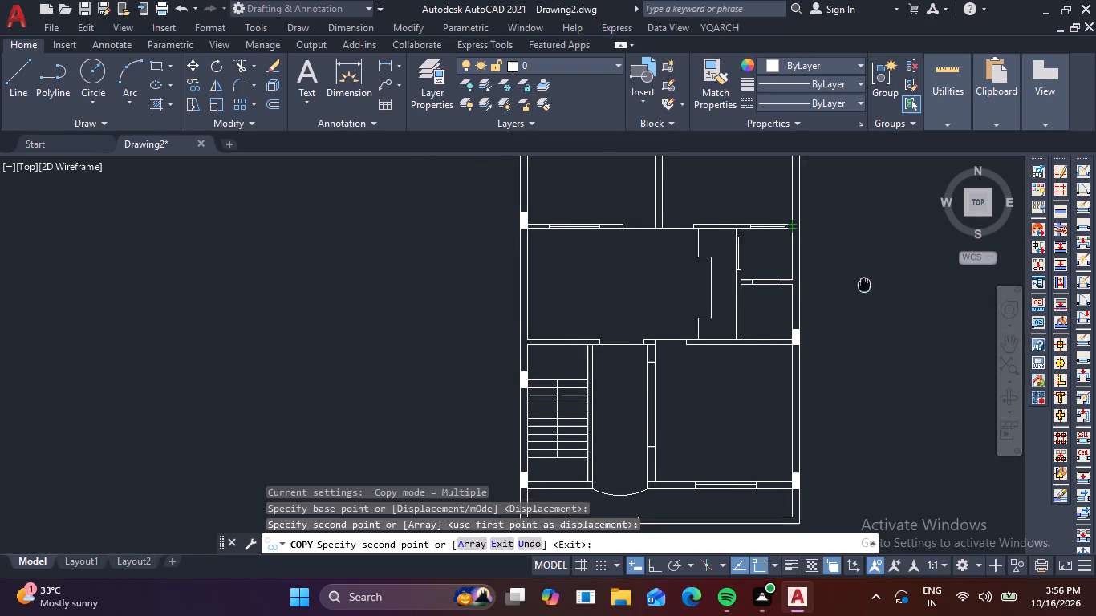
{"action": "middle_click_drag", "start_coordinate": [865, 281], "coordinate": [865, 217]}
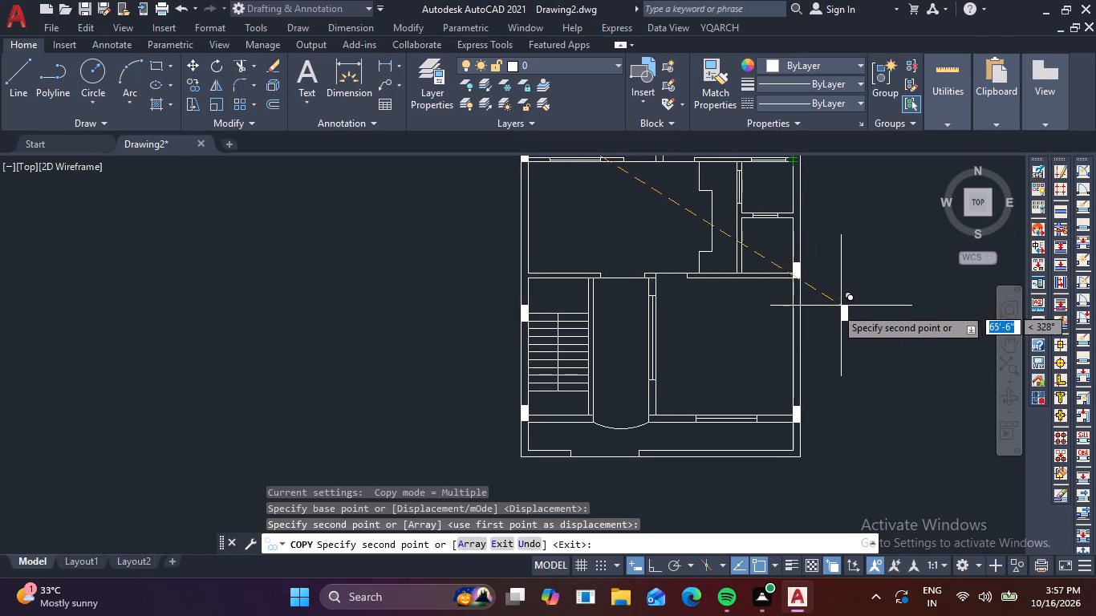
{"action": "middle_click_drag", "start_coordinate": [631, 248], "coordinate": [615, 377]}
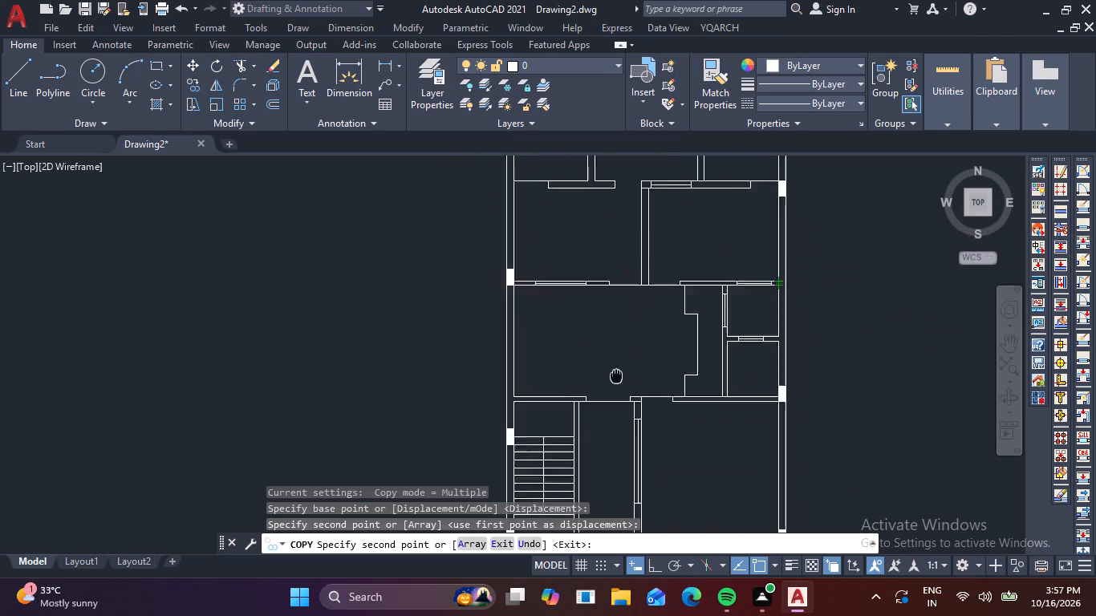
{"action": "middle_click_drag", "start_coordinate": [615, 377], "coordinate": [598, 417]}
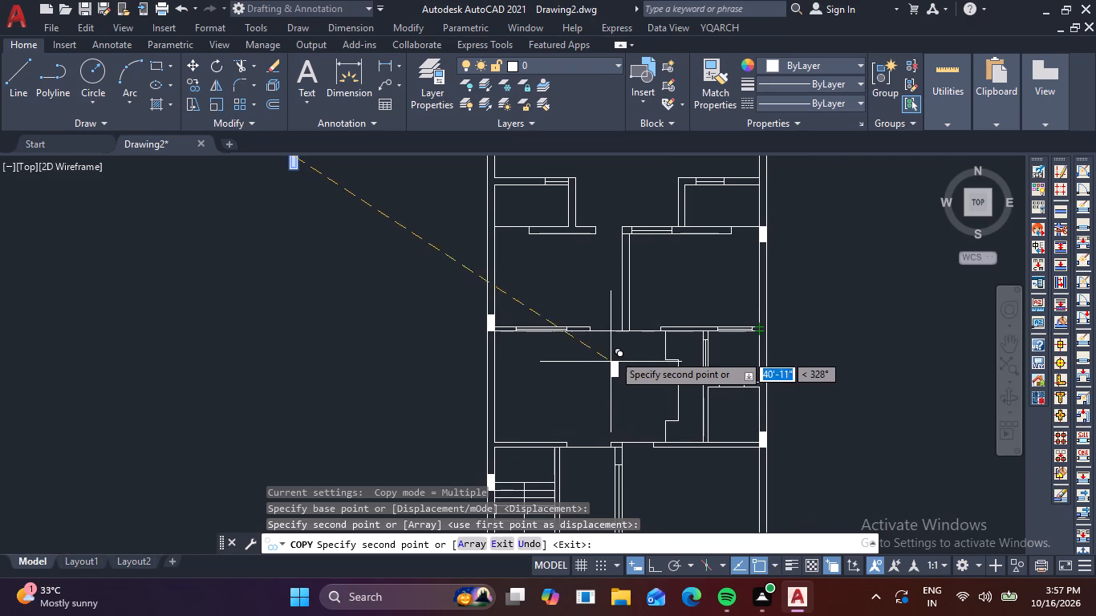
{"action": "scroll", "coordinate": [613, 227], "scroll_direction": "up", "scroll_amount": 3}
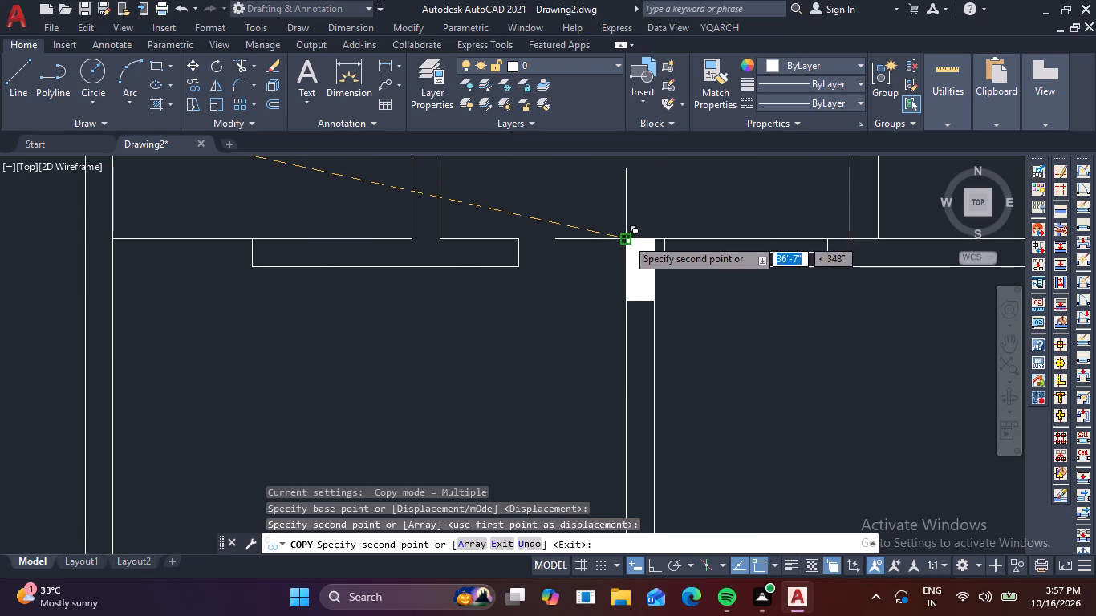
{"action": "left_click", "coordinate": [627, 238]}
Place a spare column copy in the open floor of the northeast bedroom and finish copying.
{"action": "scroll", "coordinate": [713, 298], "scroll_direction": "down", "scroll_amount": 3}
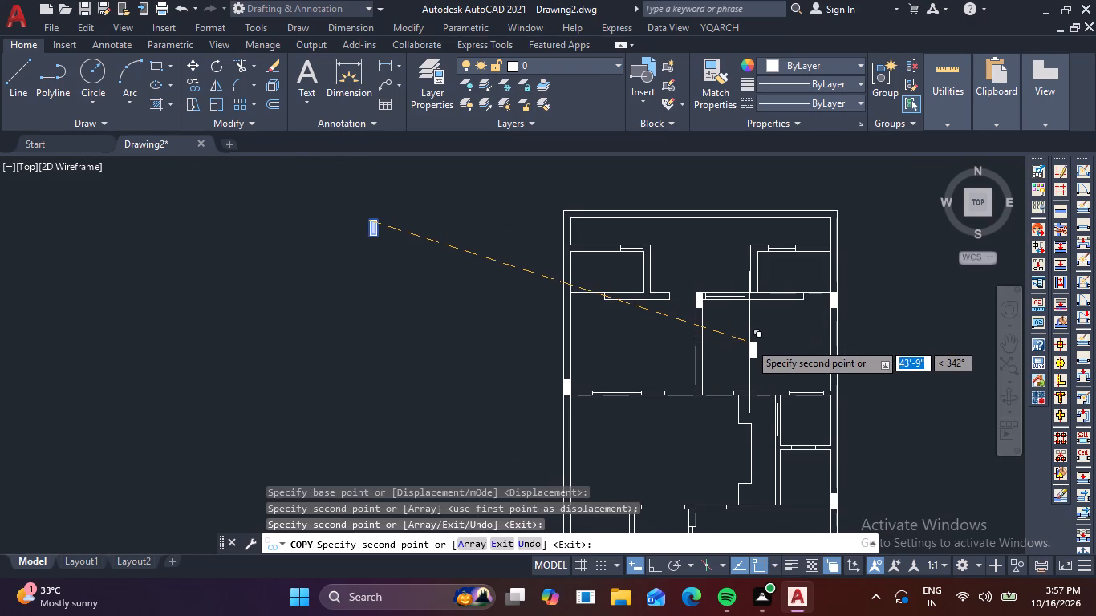
{"action": "left_click", "coordinate": [749, 342]}
{"action": "key", "text": "Escape"}
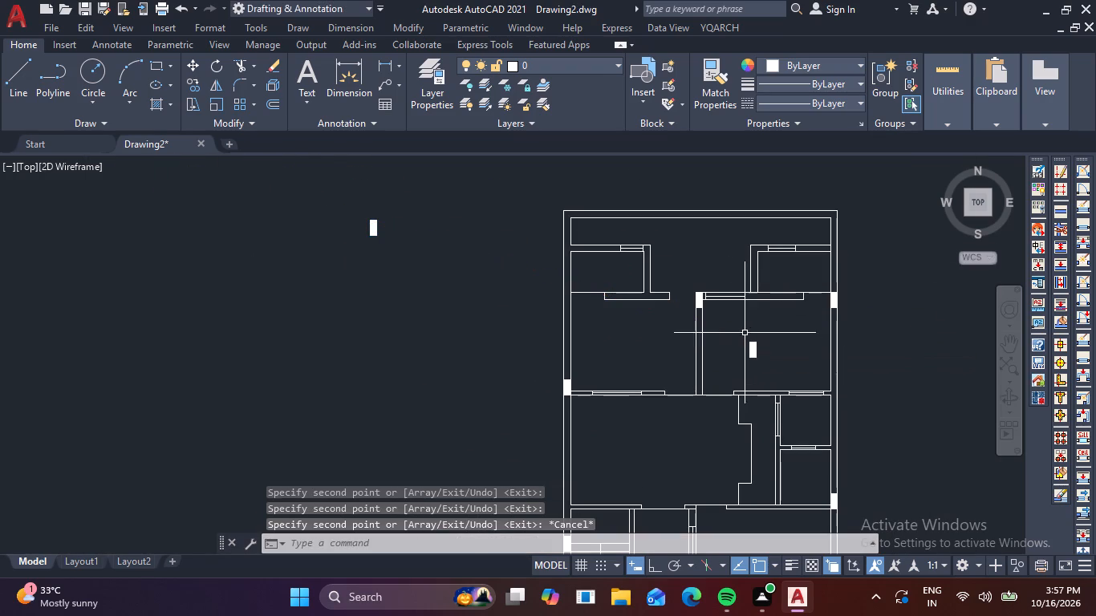
Copy the spare column by its southwest corner to the south end of the partition wall between the two northern bedrooms.
{"action": "left_click_drag", "start_coordinate": [743, 328], "coordinate": [750, 334]}
{"action": "left_click", "coordinate": [791, 370]}
{"action": "key", "text": "c"}
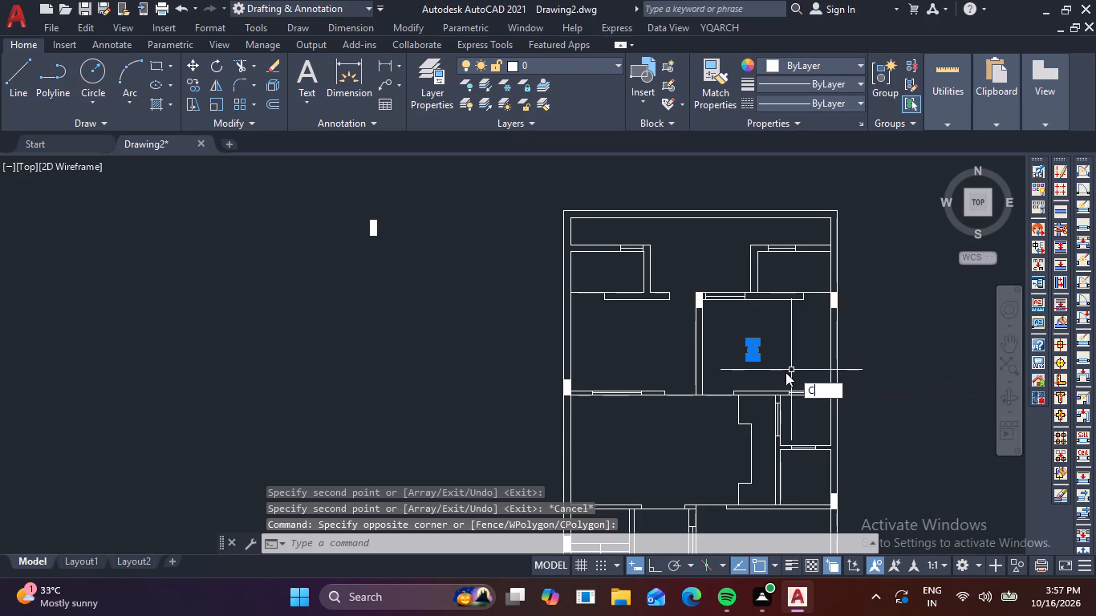
{"action": "type", "text": "O"}
{"action": "key", "text": "space"}
{"action": "scroll", "coordinate": [701, 380], "scroll_direction": "up", "scroll_amount": 2}
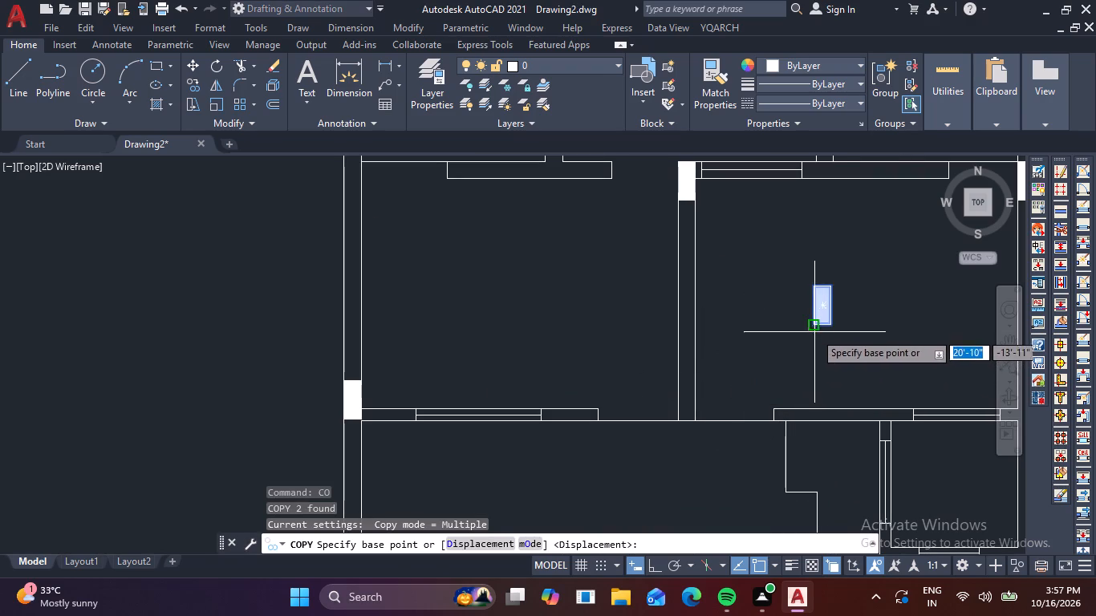
{"action": "left_click", "coordinate": [811, 327]}
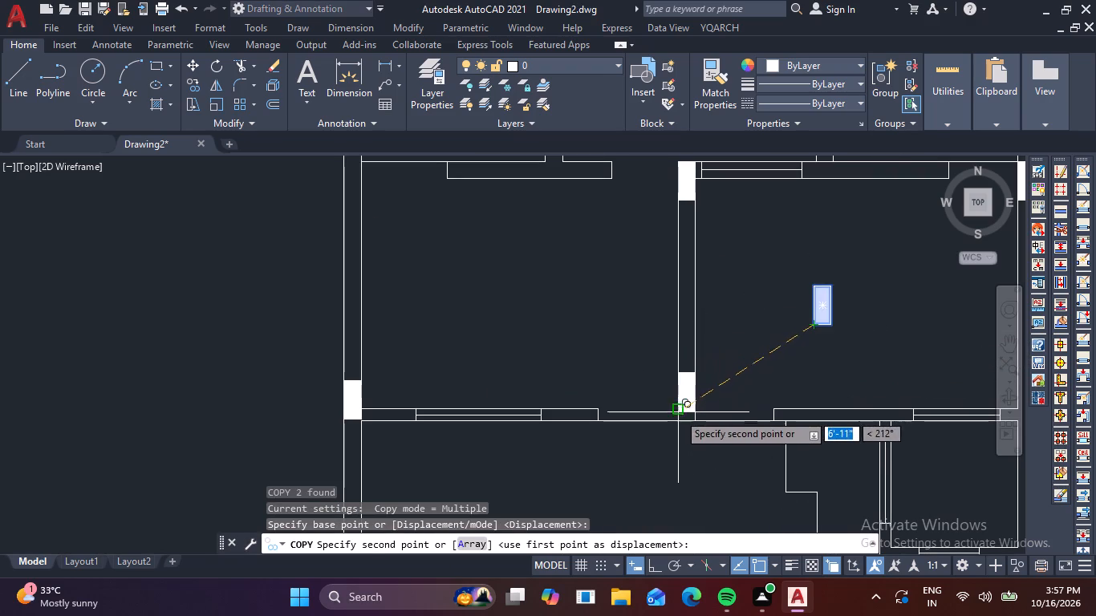
{"action": "left_click", "coordinate": [680, 422]}
{"action": "key", "text": "Escape"}
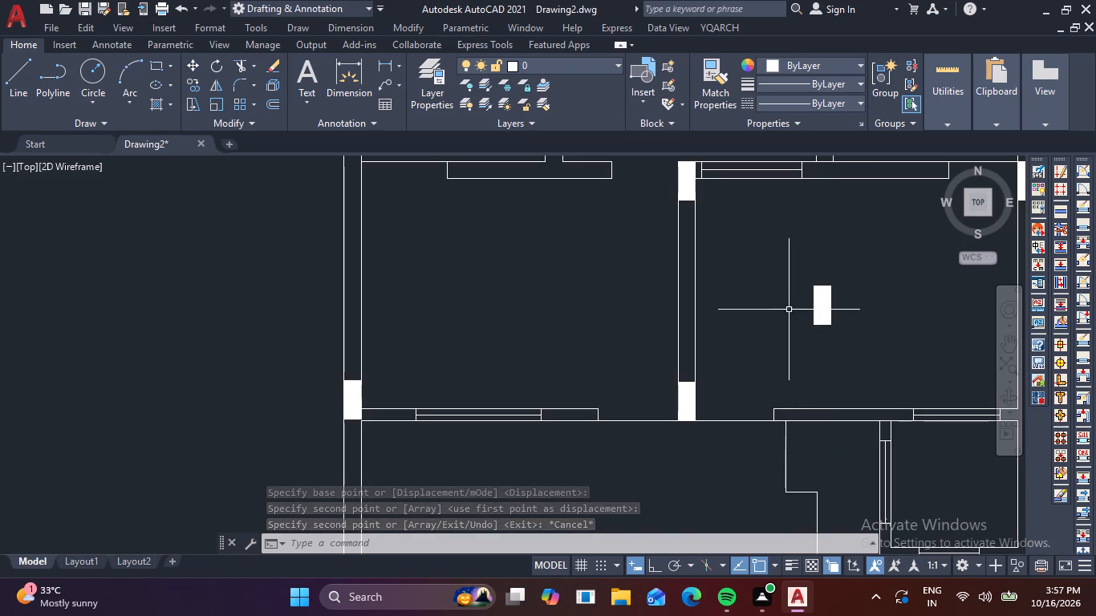
Rotate the spare column in the northeast bedroom a quarter turn to horizontal, with Ortho on.
{"action": "left_click", "coordinate": [801, 270]}
{"action": "left_click", "coordinate": [840, 356]}
{"action": "key", "text": "r"}
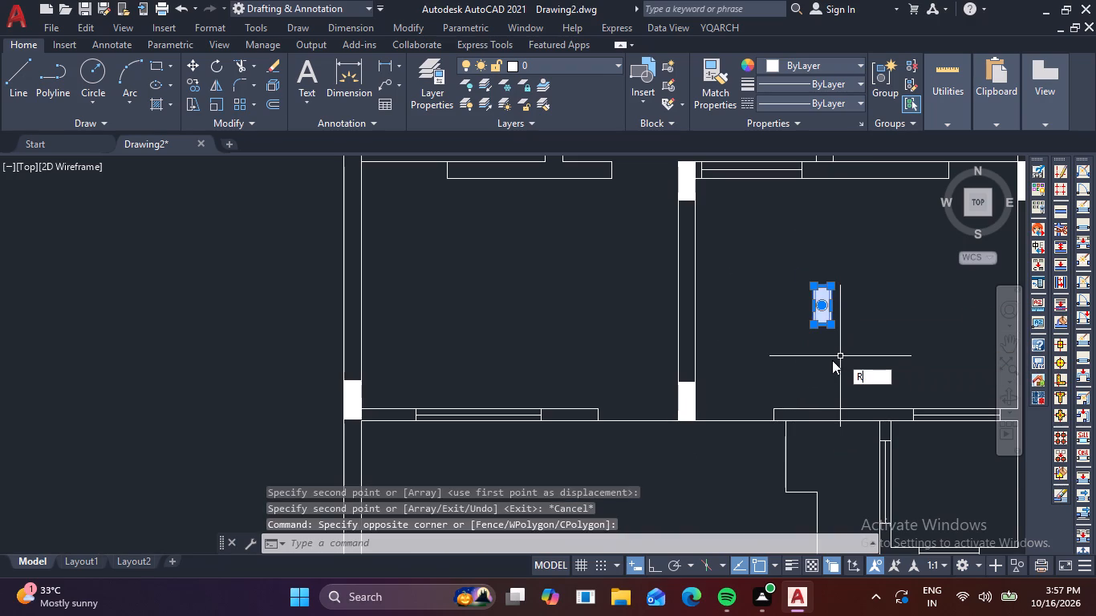
{"action": "type", "text": "O"}
{"action": "key", "text": "space"}
{"action": "left_click", "coordinate": [830, 335]}
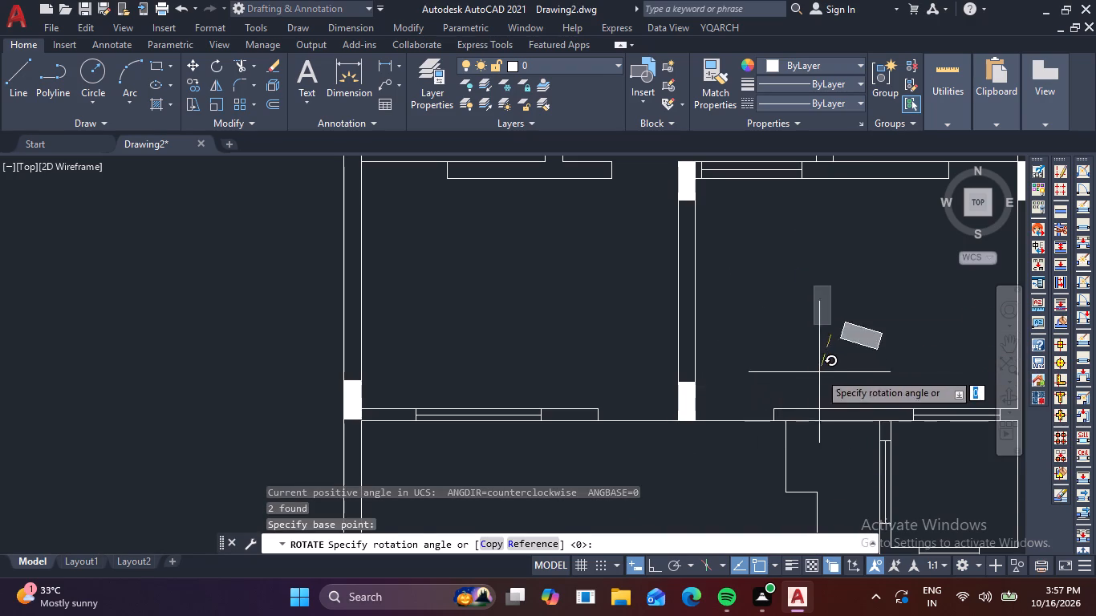
{"action": "key", "text": "F8"}
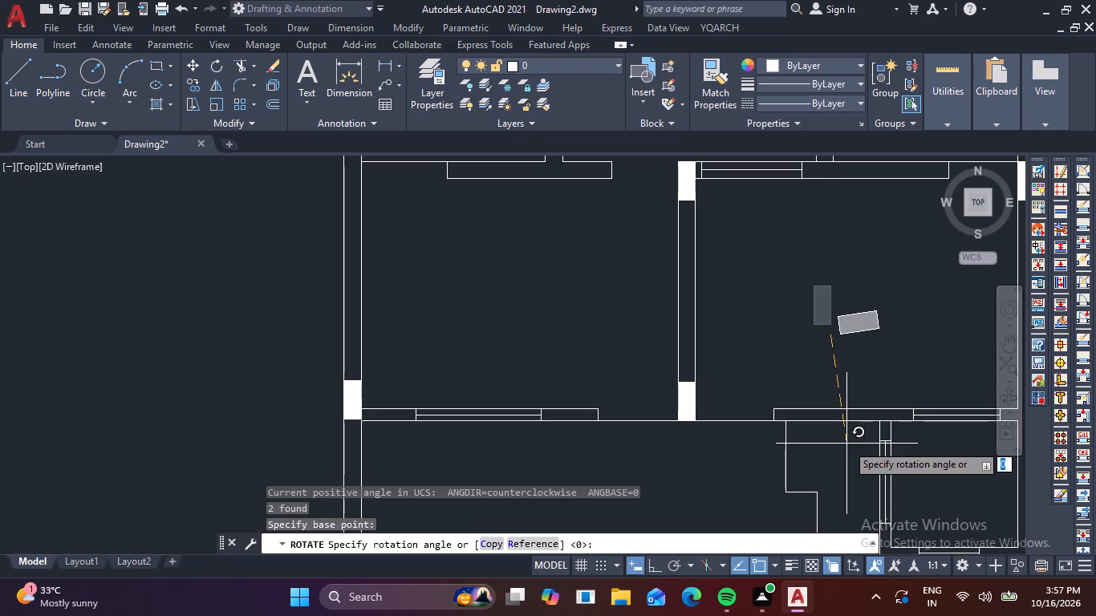
{"action": "left_click", "coordinate": [844, 449]}
Copy the horizontal column by its northwest corner, with Ortho off, into the west outer wall at the small northwest room's north wall.
{"action": "left_click", "coordinate": [895, 360]}
{"action": "left_click", "coordinate": [830, 302]}
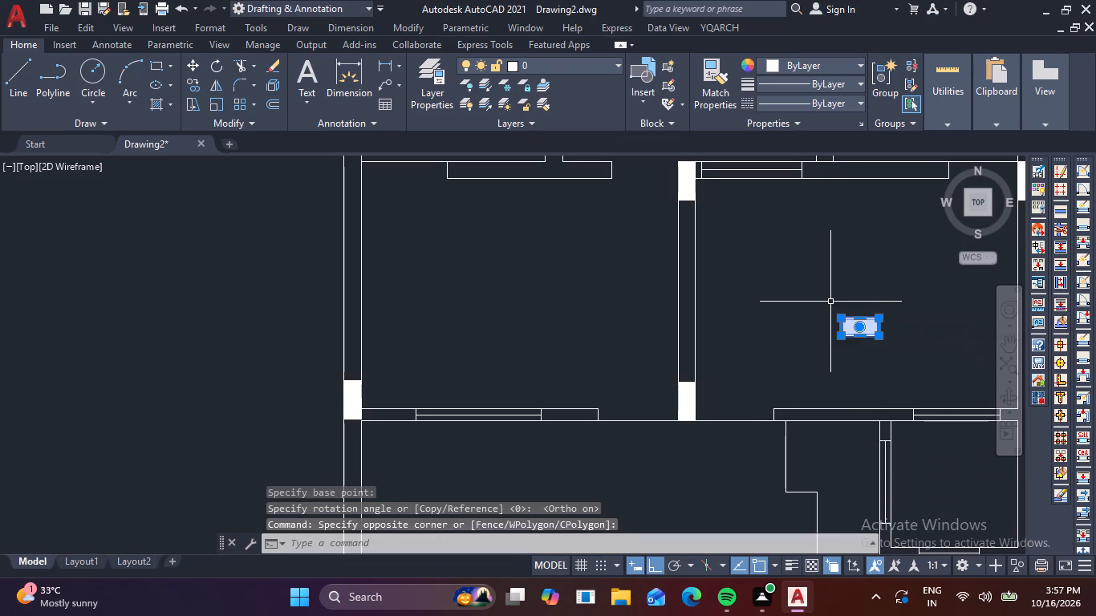
{"action": "type", "text": "CO"}
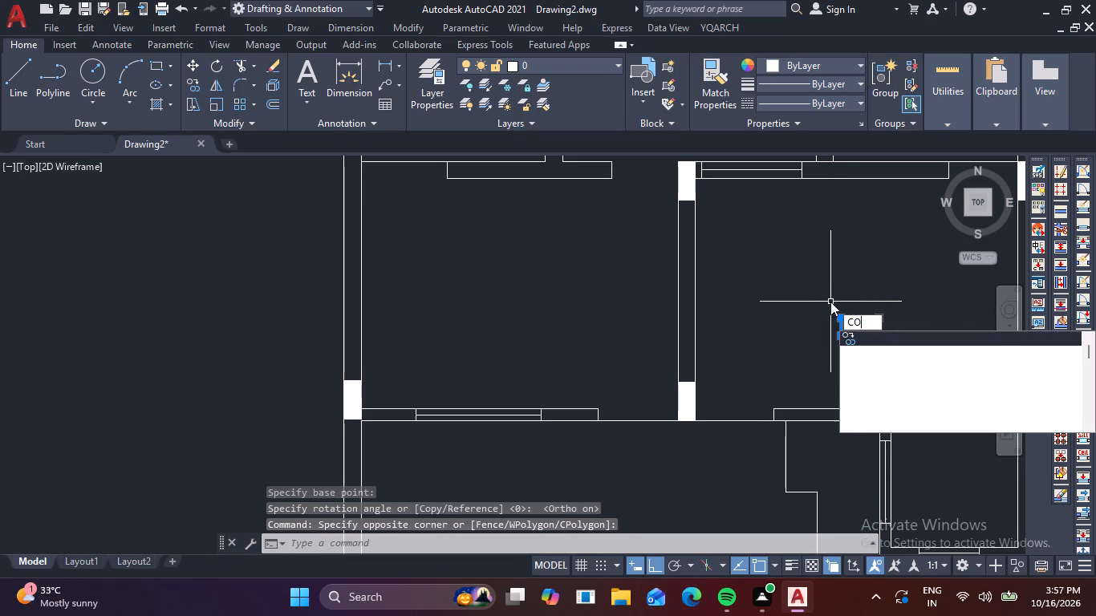
{"action": "key", "text": "space"}
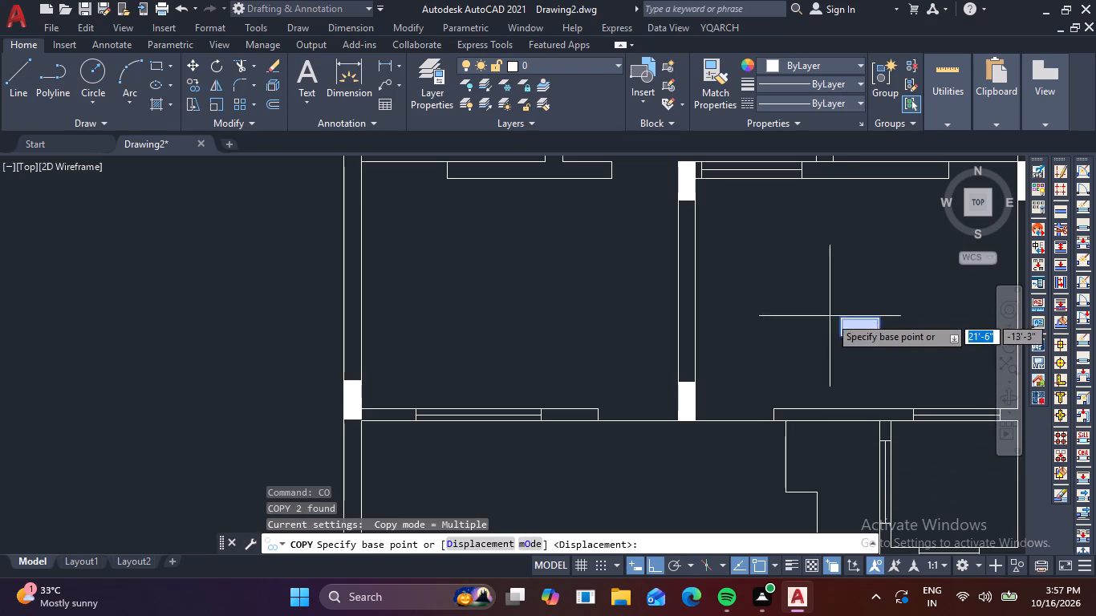
{"action": "left_click", "coordinate": [843, 321]}
{"action": "scroll", "coordinate": [753, 291], "scroll_direction": "down", "scroll_amount": 1}
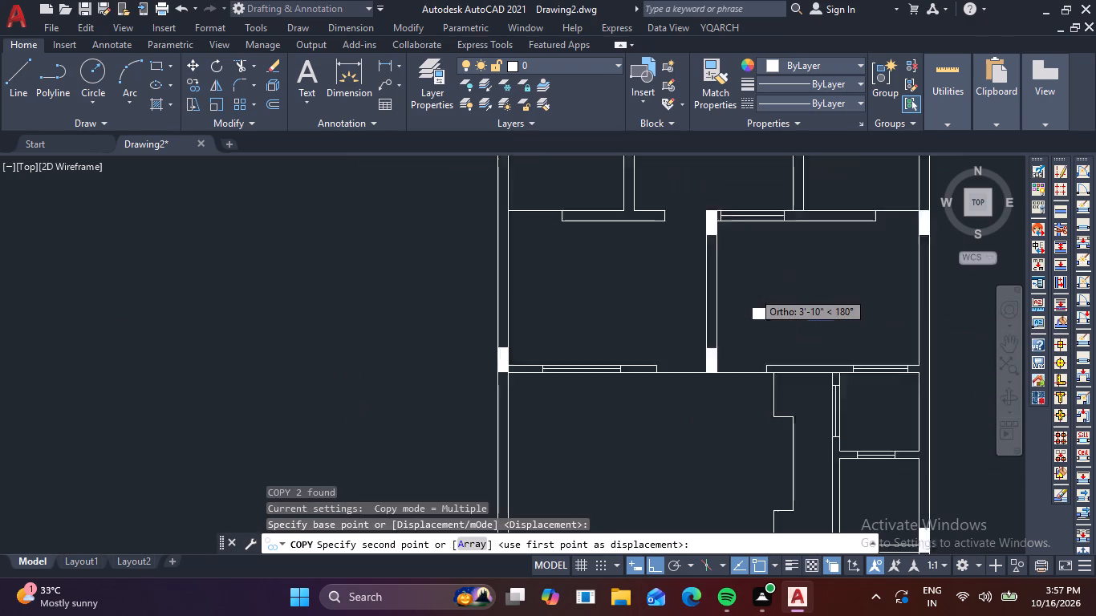
{"action": "scroll", "coordinate": [753, 291], "scroll_direction": "down", "scroll_amount": 1}
{"action": "middle_click_drag", "start_coordinate": [768, 326], "coordinate": [788, 375]}
{"action": "key", "text": "F8"}
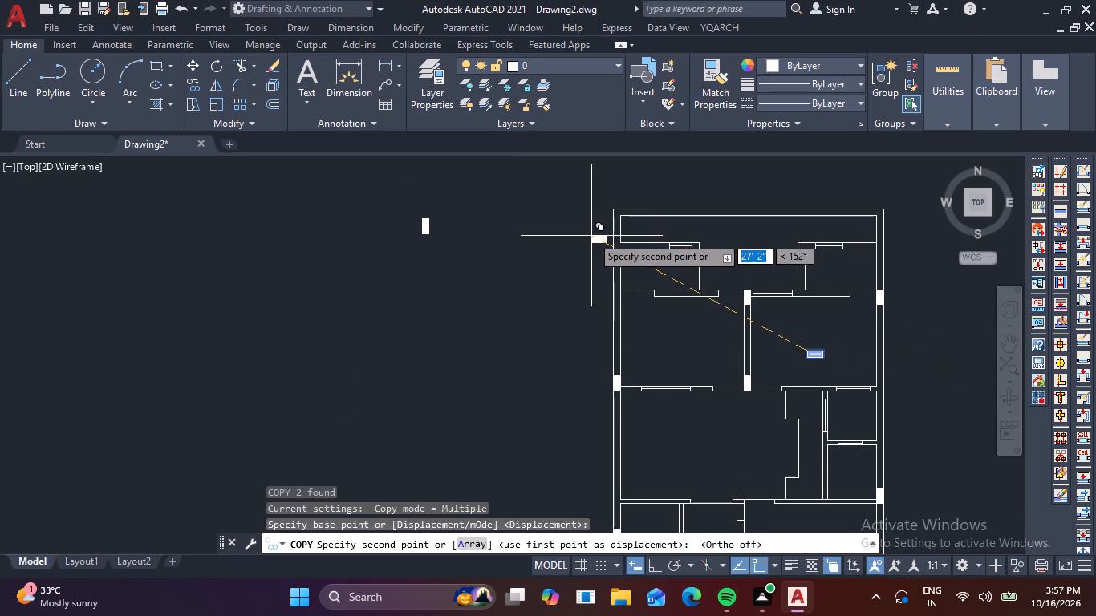
{"action": "middle_click_drag", "start_coordinate": [595, 244], "coordinate": [595, 311]}
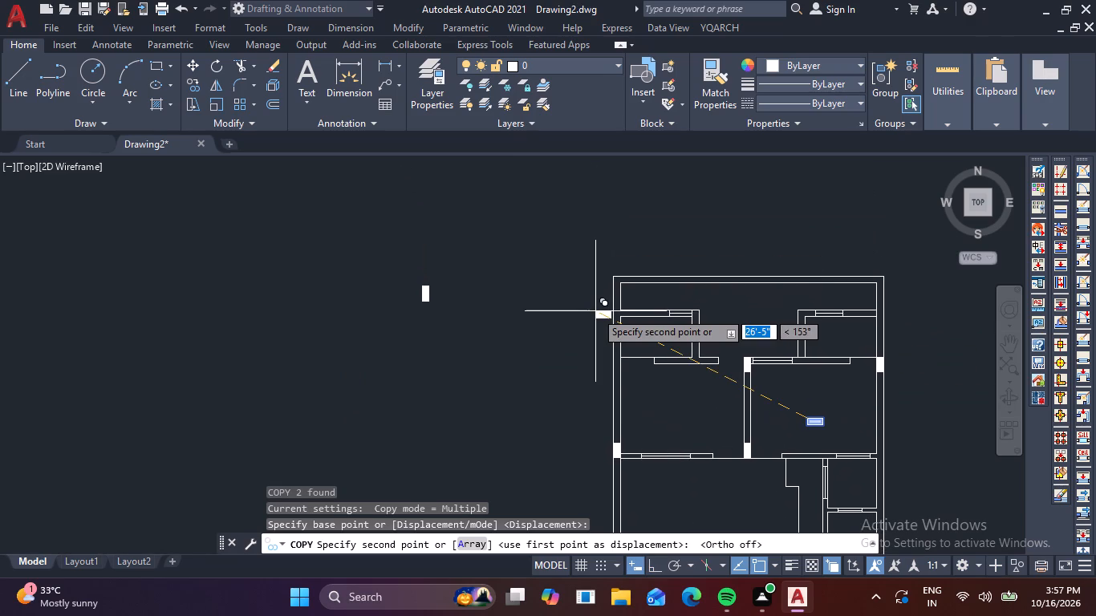
{"action": "scroll", "coordinate": [617, 307], "scroll_direction": "up", "scroll_amount": 4}
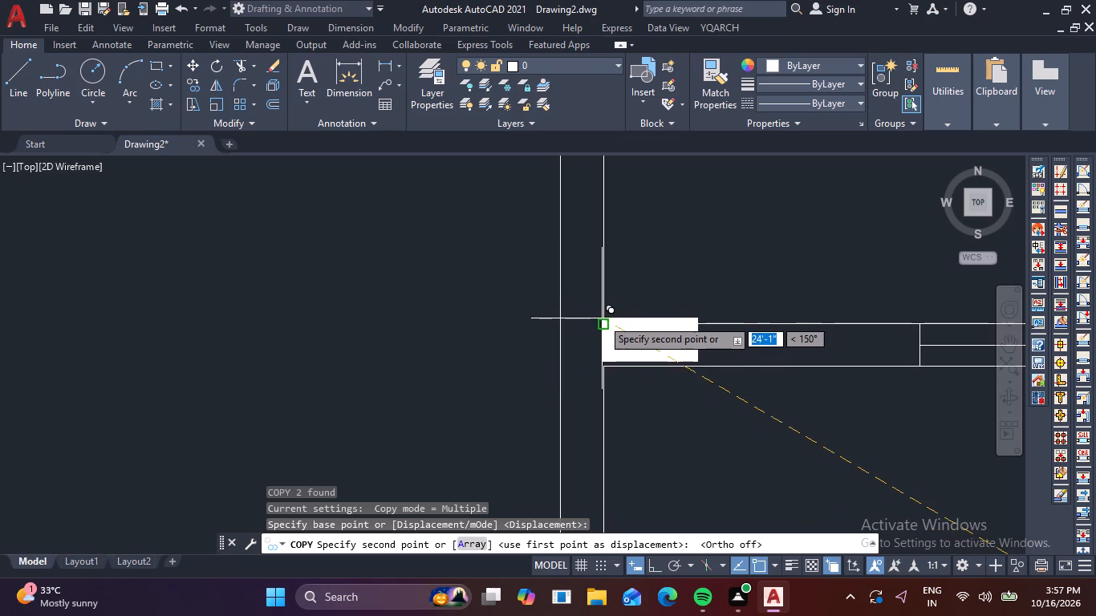
{"action": "left_click", "coordinate": [560, 327]}
{"action": "scroll", "coordinate": [663, 357], "scroll_direction": "down", "scroll_amount": 2}
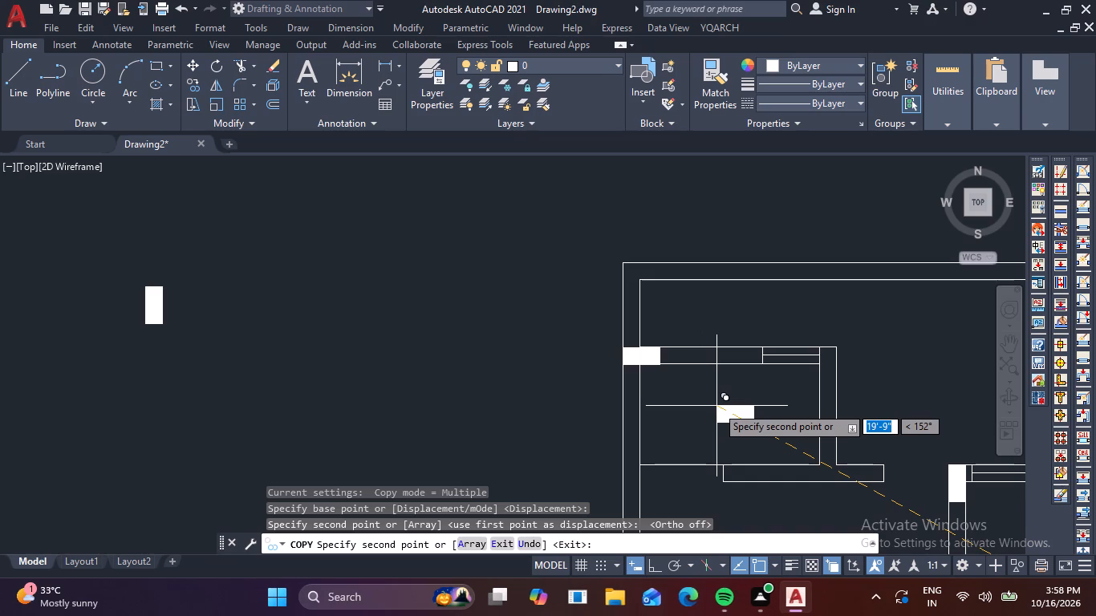
Copy the horizontal column by its northeast corner into the east outer wall at the small northeast room's north wall.
{"action": "scroll", "coordinate": [883, 413], "scroll_direction": "down", "scroll_amount": 2}
{"action": "key", "text": "Escape"}
{"action": "middle_click_drag", "start_coordinate": [885, 425], "coordinate": [846, 368]}
{"action": "left_click_drag", "start_coordinate": [914, 427], "coordinate": [935, 439]}
{"action": "left_click", "coordinate": [951, 451]}
{"action": "middle_click_drag", "start_coordinate": [989, 457], "coordinate": [867, 436]}
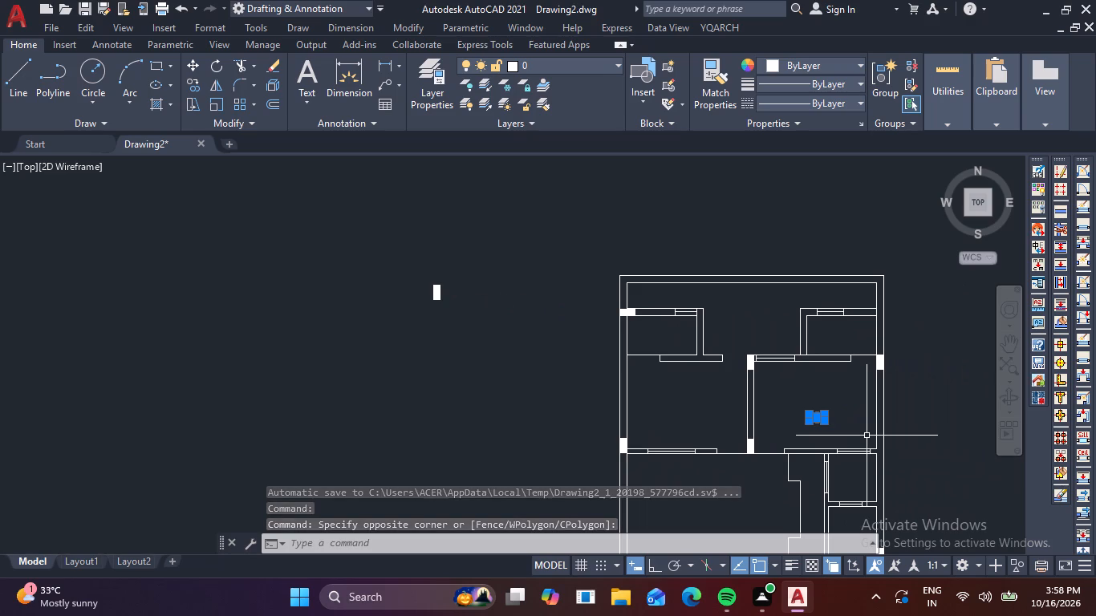
{"action": "type", "text": "CO"}
{"action": "key", "text": "space"}
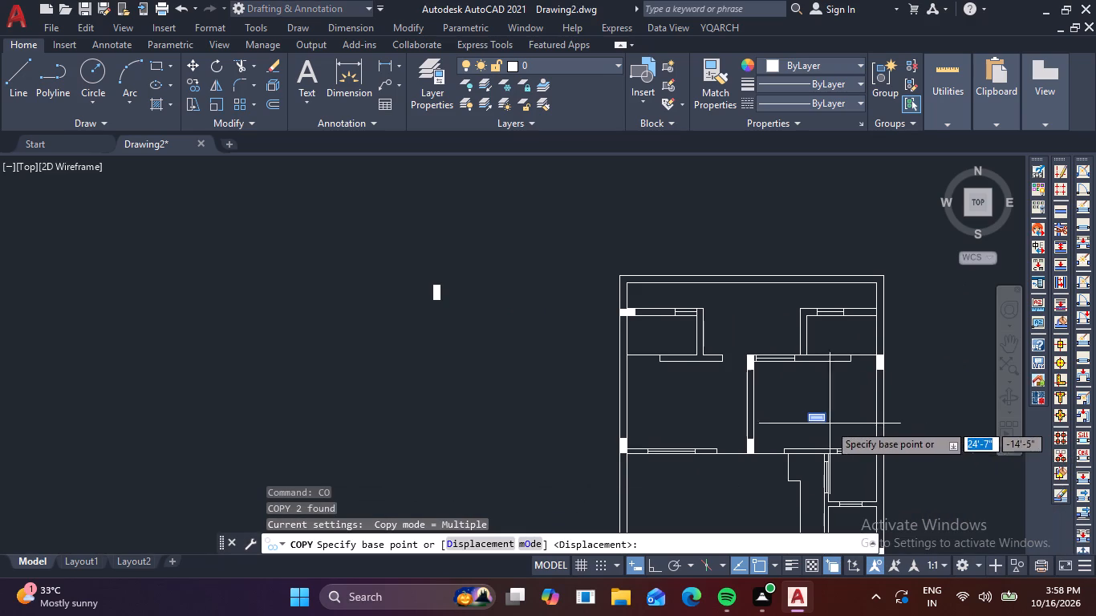
{"action": "scroll", "coordinate": [822, 404], "scroll_direction": "up", "scroll_amount": 3}
{"action": "left_click", "coordinate": [789, 452]}
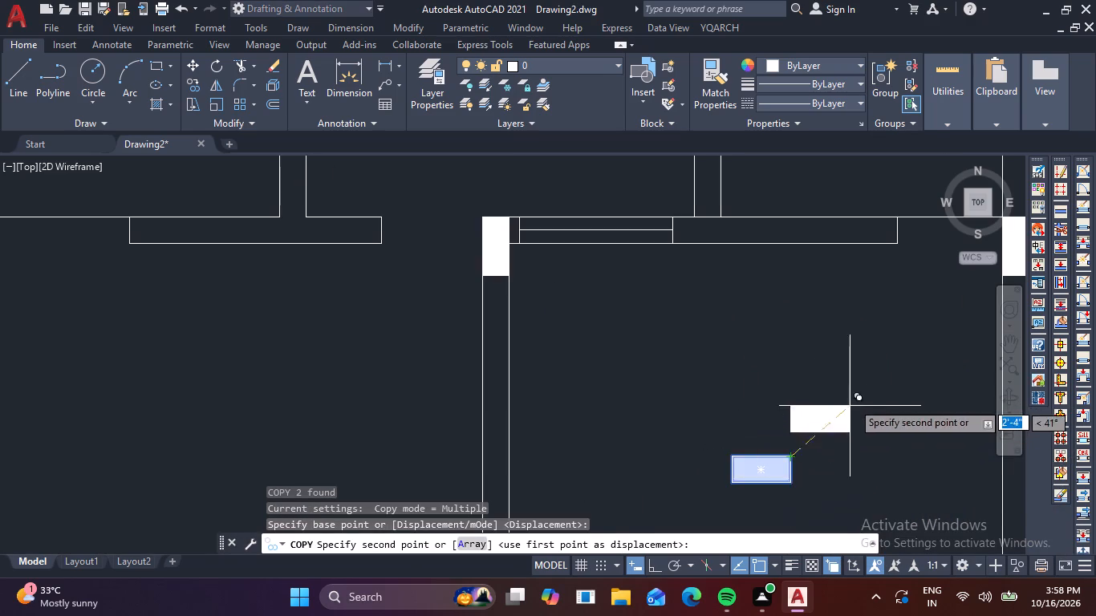
{"action": "scroll", "coordinate": [854, 401], "scroll_direction": "down", "scroll_amount": 3}
{"action": "middle_click_drag", "start_coordinate": [875, 391], "coordinate": [788, 467]}
{"action": "scroll", "coordinate": [835, 396], "scroll_direction": "up", "scroll_amount": 4}
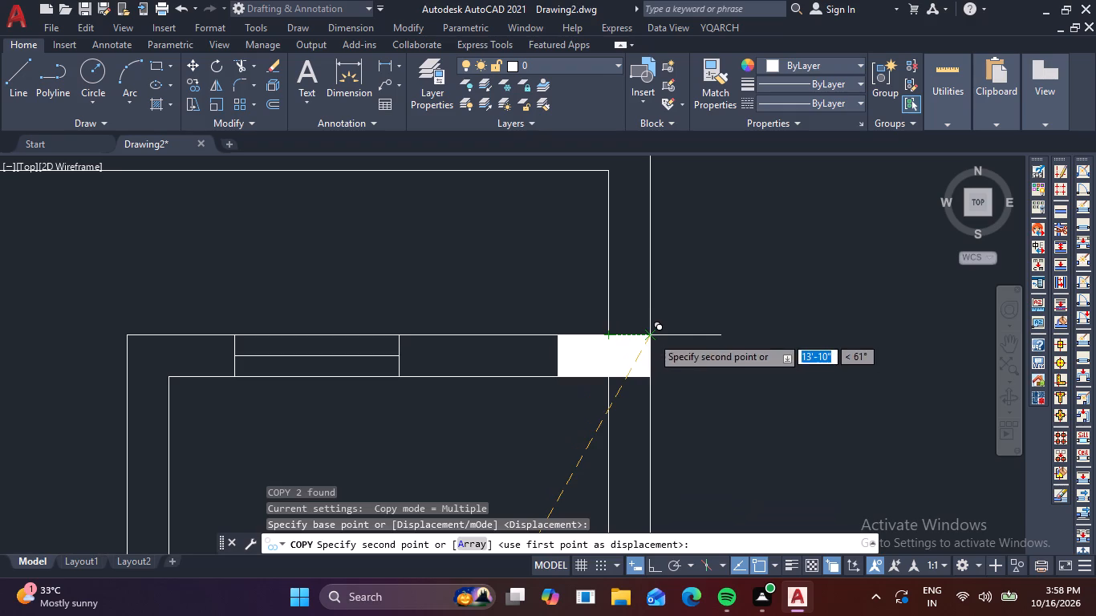
{"action": "left_click", "coordinate": [652, 336]}
{"action": "scroll", "coordinate": [749, 355], "scroll_direction": "down", "scroll_amount": 2}
{"action": "middle_click_drag", "start_coordinate": [799, 418], "coordinate": [832, 282]}
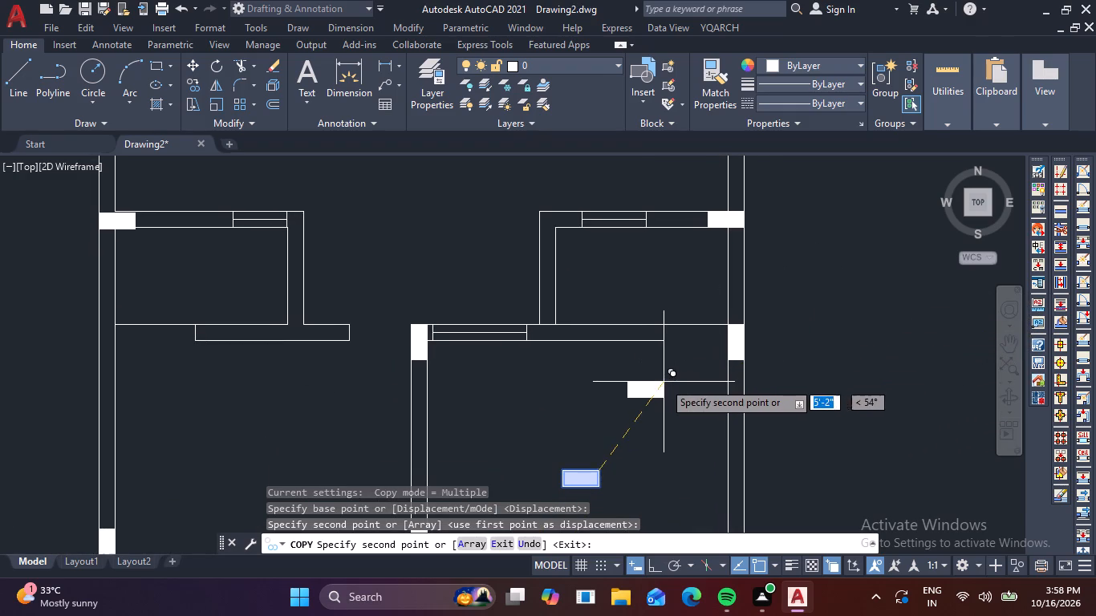
{"action": "key", "text": "Escape"}
Copy the horizontal column by its southwest corner to the west end of the southeast room's south wall, beside the curved entrance.
{"action": "middle_click_drag", "start_coordinate": [558, 423], "coordinate": [597, 356]}
{"action": "left_click_drag", "start_coordinate": [564, 375], "coordinate": [595, 395]}
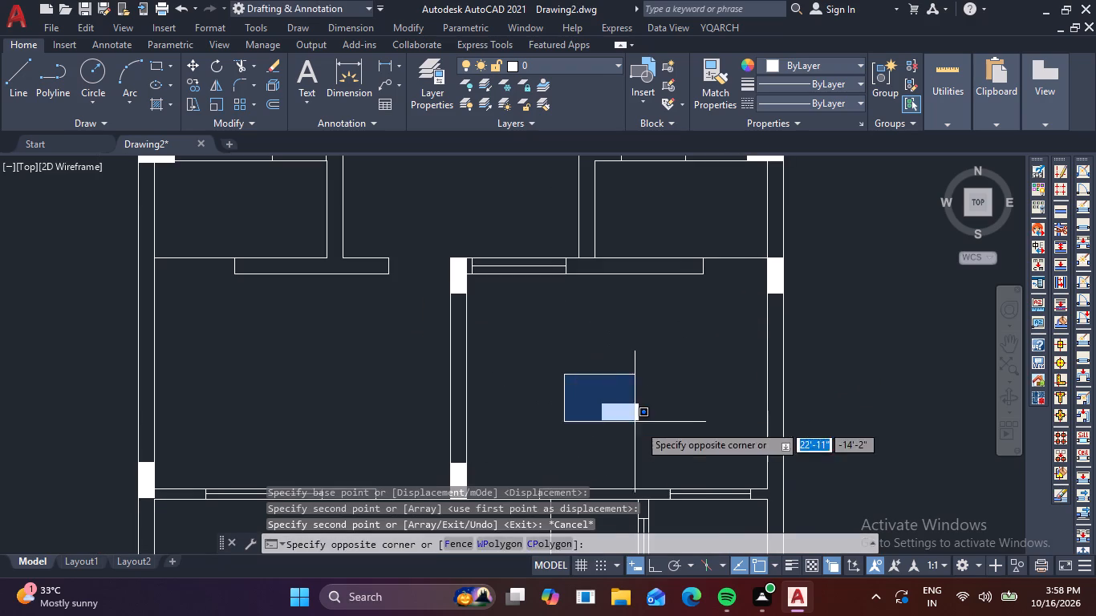
{"action": "left_click", "coordinate": [656, 434]}
{"action": "key", "text": "c"}
{"action": "type", "text": "O"}
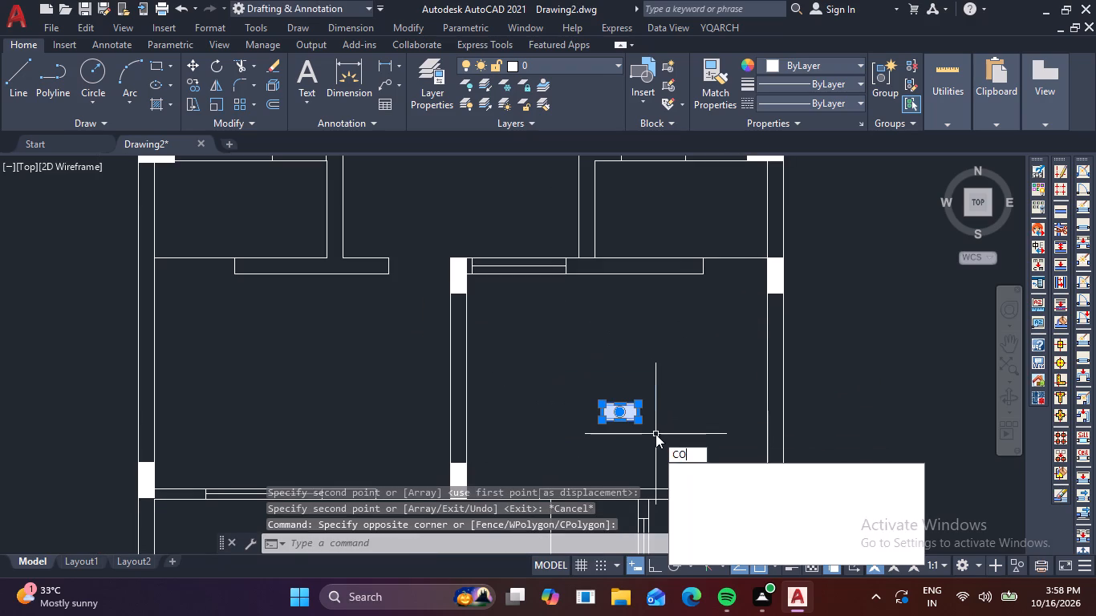
{"action": "key", "text": "space"}
{"action": "left_click", "coordinate": [599, 420]}
{"action": "scroll", "coordinate": [586, 444], "scroll_direction": "down", "scroll_amount": 2}
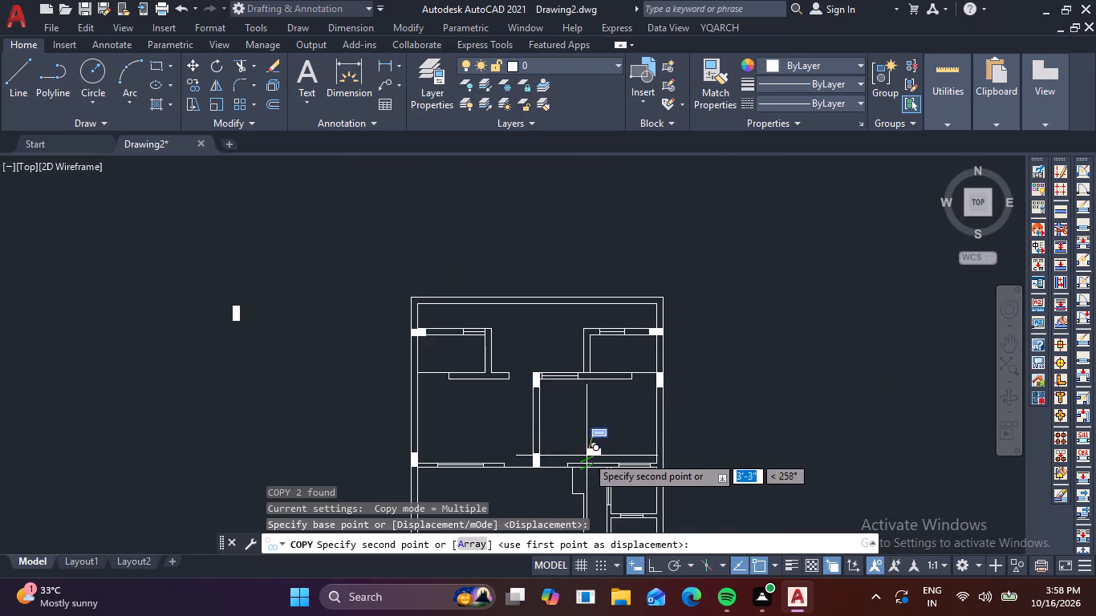
{"action": "middle_click_drag", "start_coordinate": [587, 456], "coordinate": [668, 367]}
{"action": "scroll", "coordinate": [669, 359], "scroll_direction": "down", "scroll_amount": 2}
{"action": "middle_click_drag", "start_coordinate": [658, 440], "coordinate": [674, 382]}
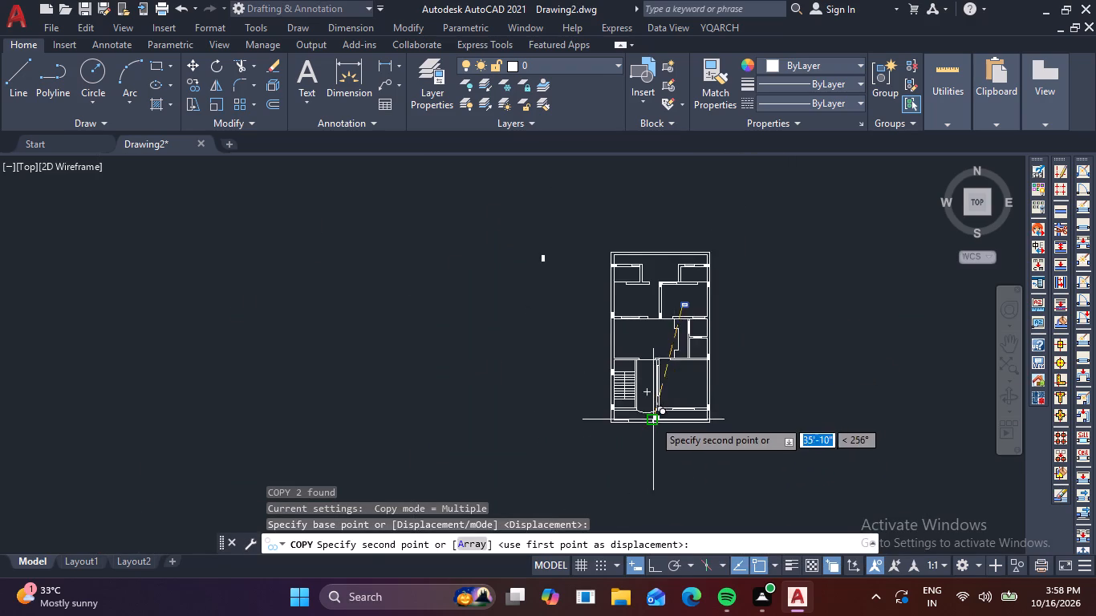
{"action": "scroll", "coordinate": [653, 419], "scroll_direction": "up", "scroll_amount": 4}
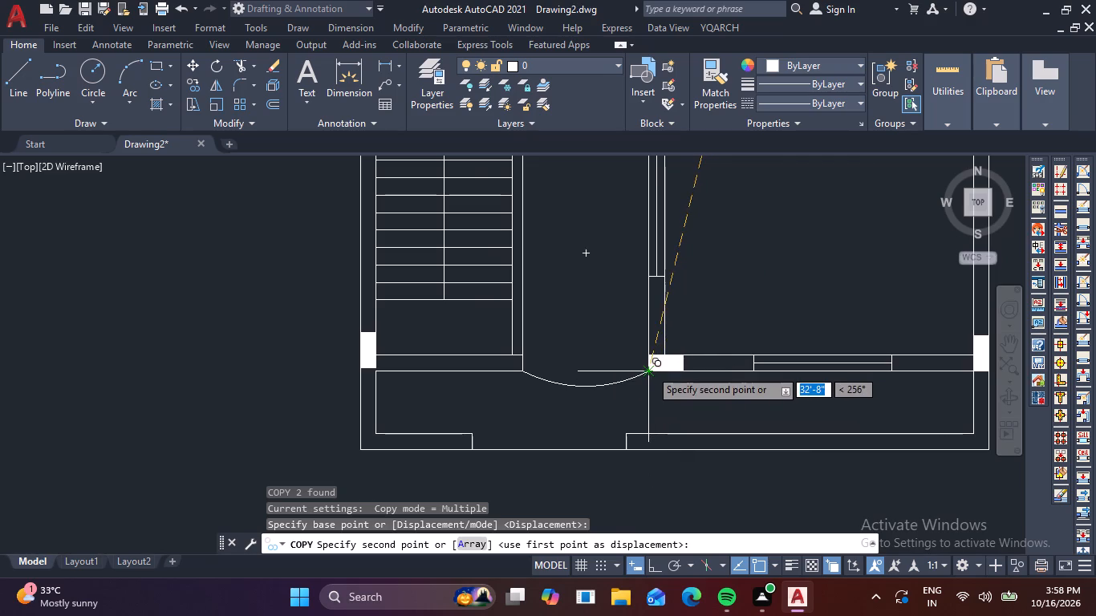
{"action": "left_click", "coordinate": [650, 369]}
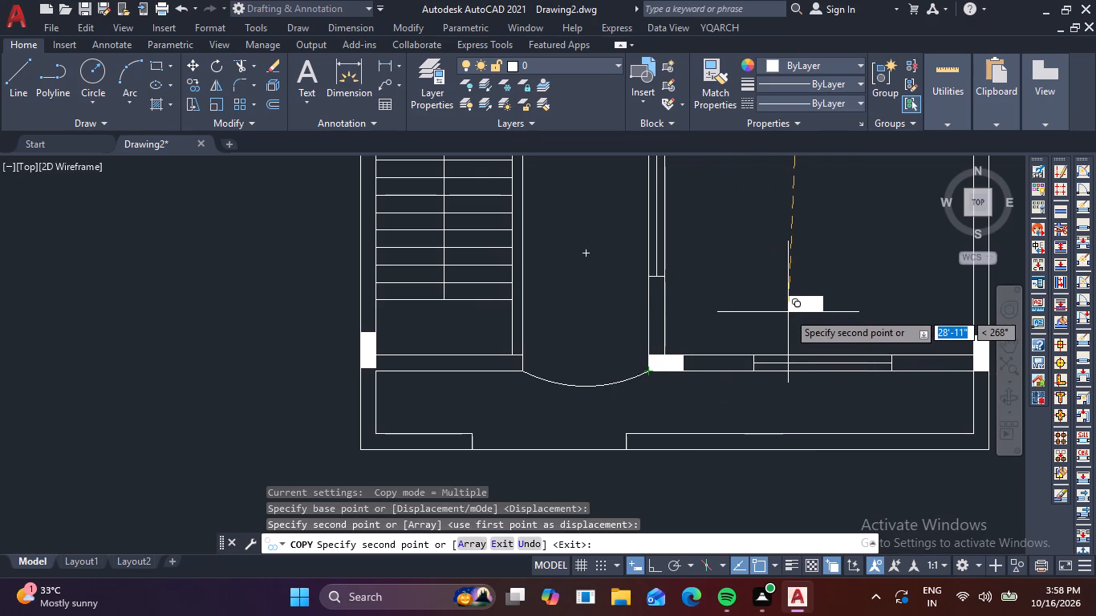
{"action": "scroll", "coordinate": [783, 312], "scroll_direction": "down", "scroll_amount": 1}
{"action": "middle_click_drag", "start_coordinate": [784, 315], "coordinate": [745, 410]}
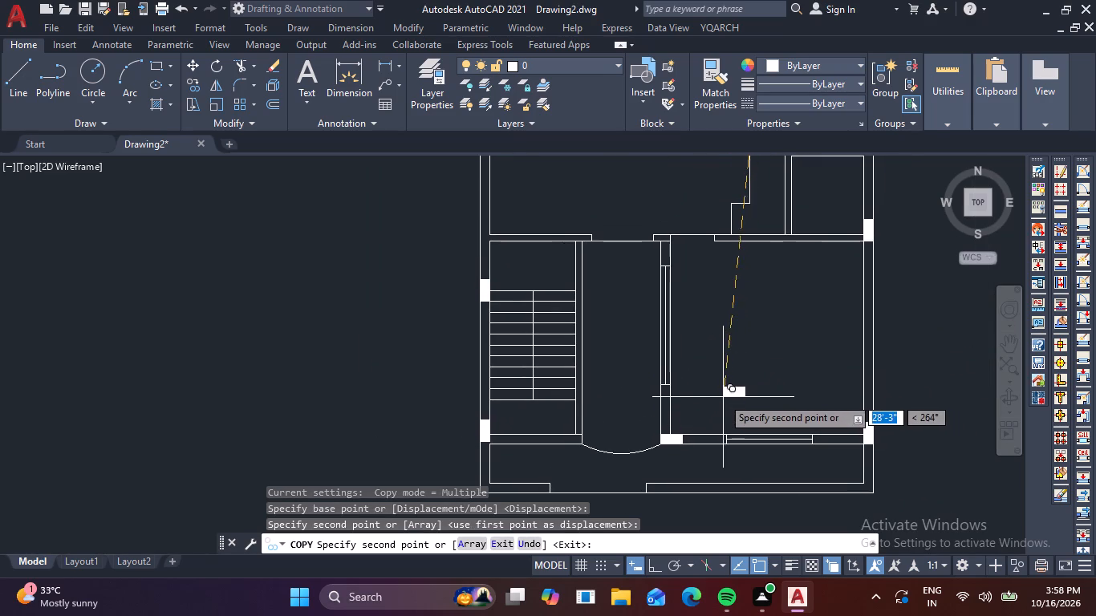
{"action": "key", "text": "Escape"}
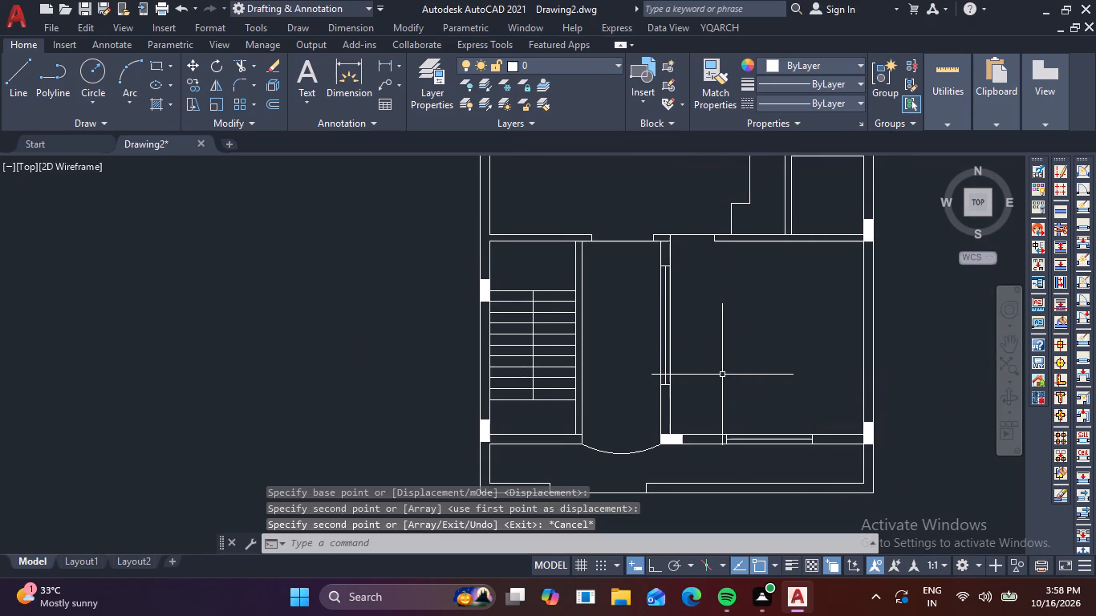
Copy the spare vertical column outside the plan by its northeast corner to the north end of the southeast room's west wall.
{"action": "scroll", "coordinate": [722, 375], "scroll_direction": "down", "scroll_amount": 3}
{"action": "left_click", "coordinate": [579, 208]}
{"action": "left_click", "coordinate": [608, 253]}
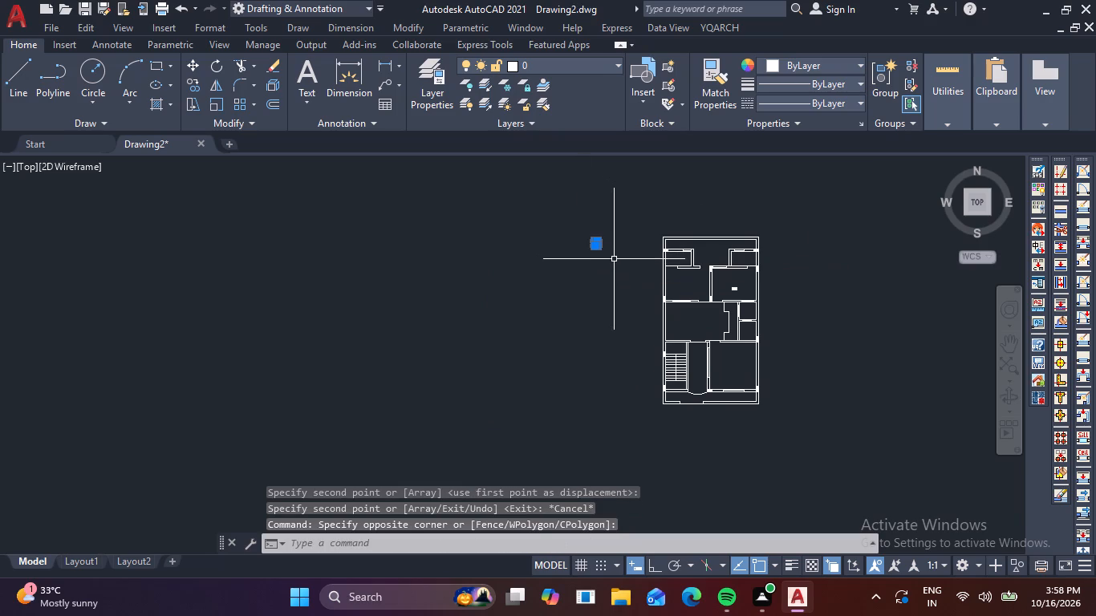
{"action": "key", "text": "c"}
{"action": "key", "text": "o"}
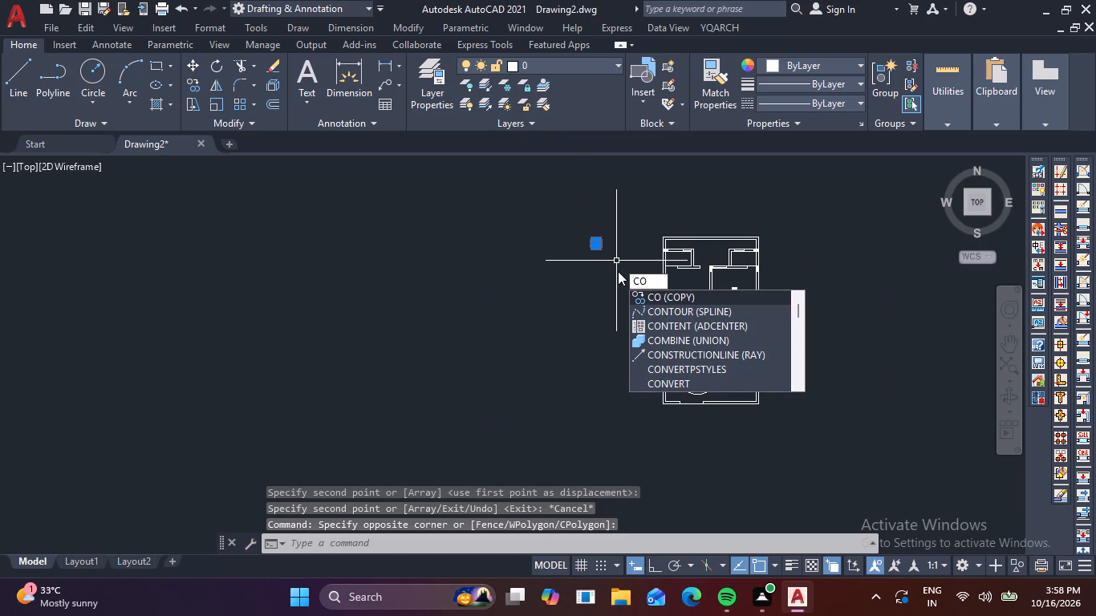
{"action": "key", "text": "space"}
{"action": "scroll", "coordinate": [597, 247], "scroll_direction": "up", "scroll_amount": 4}
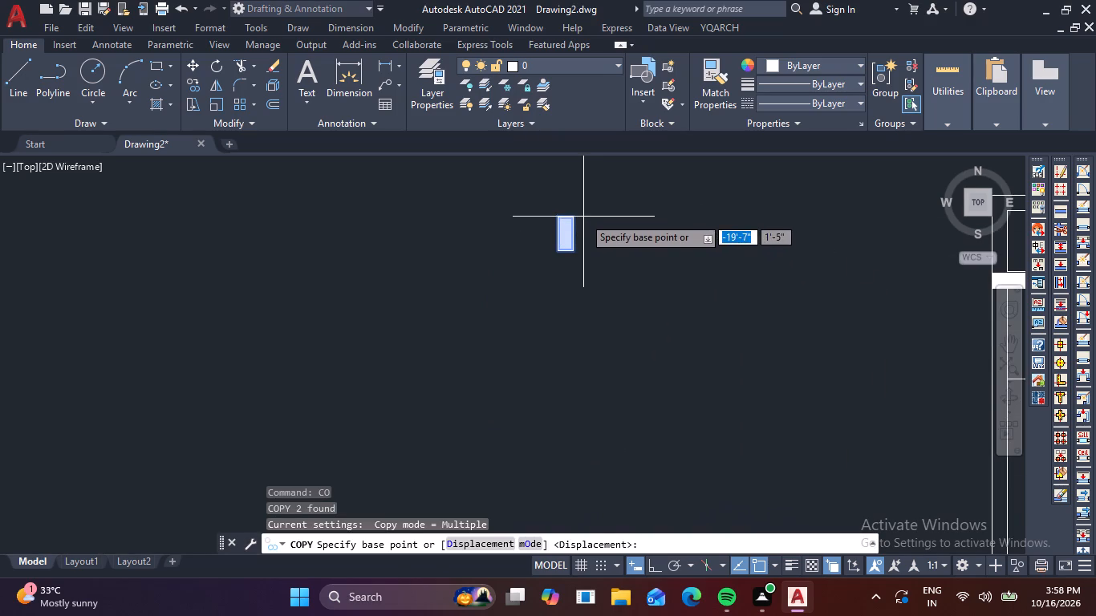
{"action": "left_click", "coordinate": [575, 216]}
{"action": "scroll", "coordinate": [592, 235], "scroll_direction": "down", "scroll_amount": 4}
{"action": "scroll", "coordinate": [702, 364], "scroll_direction": "up", "scroll_amount": 5}
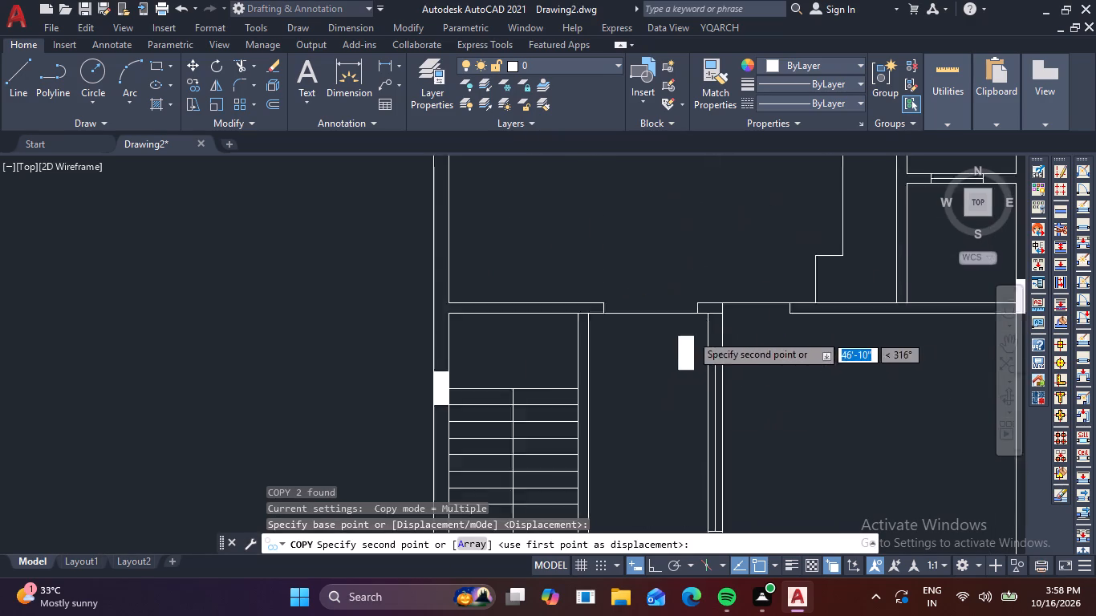
{"action": "left_click", "coordinate": [740, 288]}
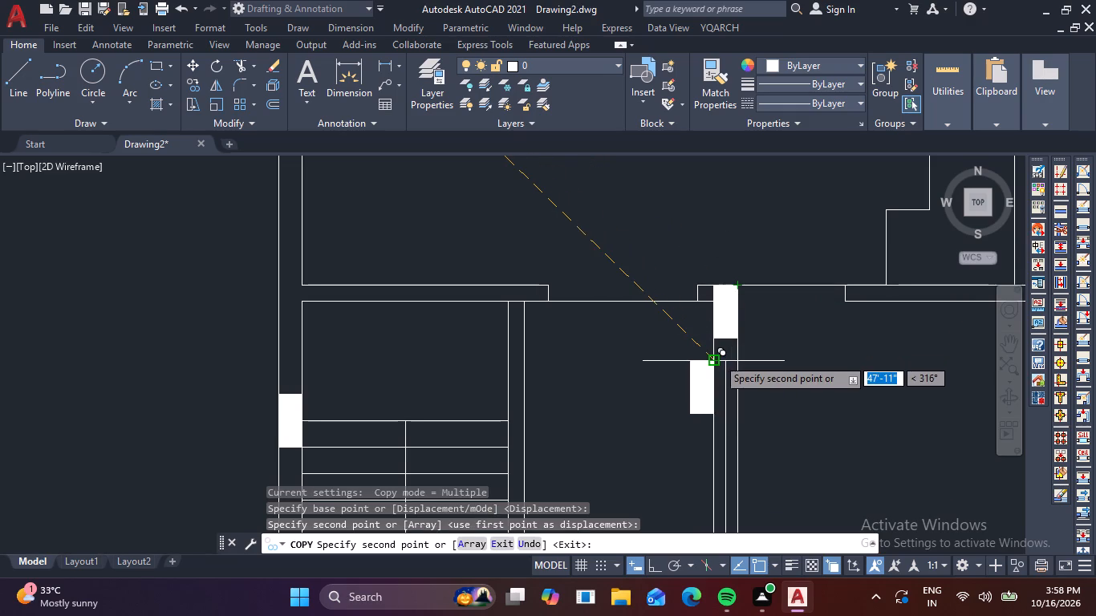
Place another vertical column copy in the west outer wall, level with the staircase room's north wall, and finish copying.
{"action": "scroll", "coordinate": [739, 357], "scroll_direction": "down", "scroll_amount": 2}
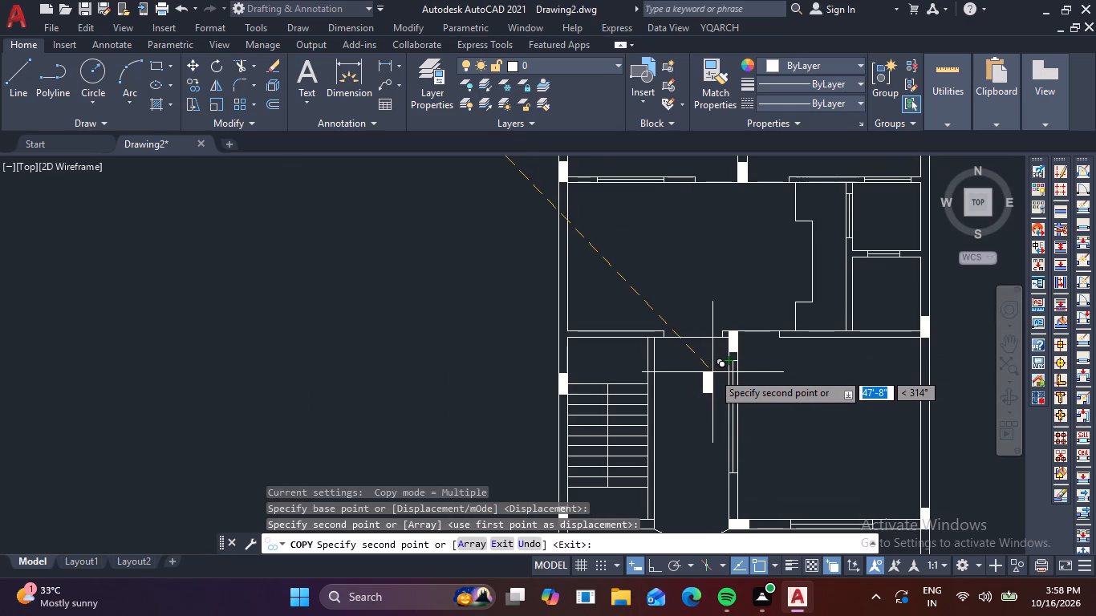
{"action": "scroll", "coordinate": [555, 342], "scroll_direction": "up", "scroll_amount": 3}
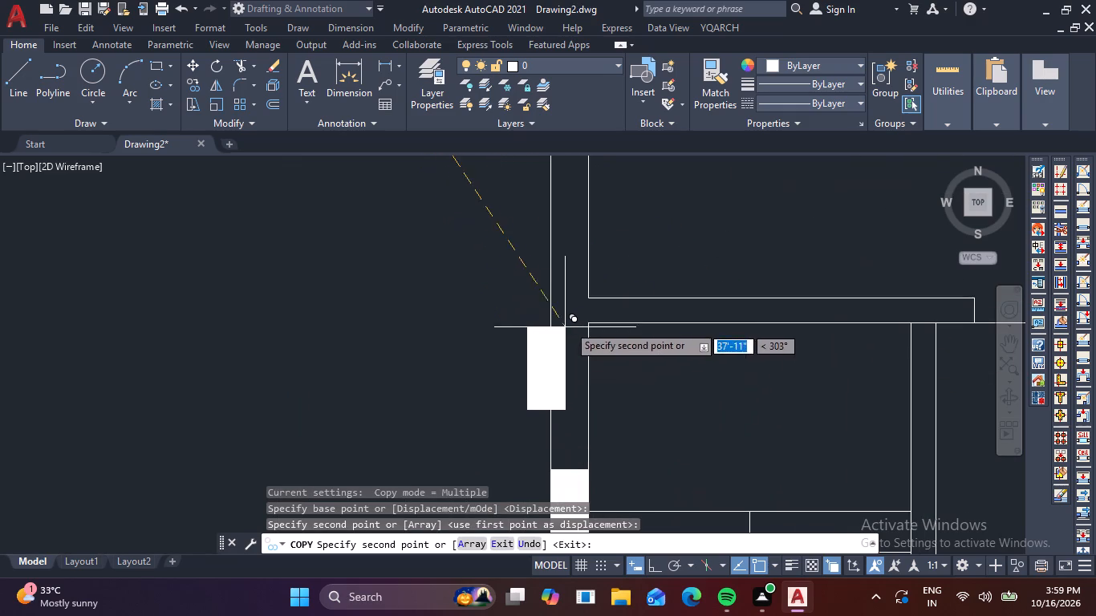
{"action": "left_click", "coordinate": [591, 298]}
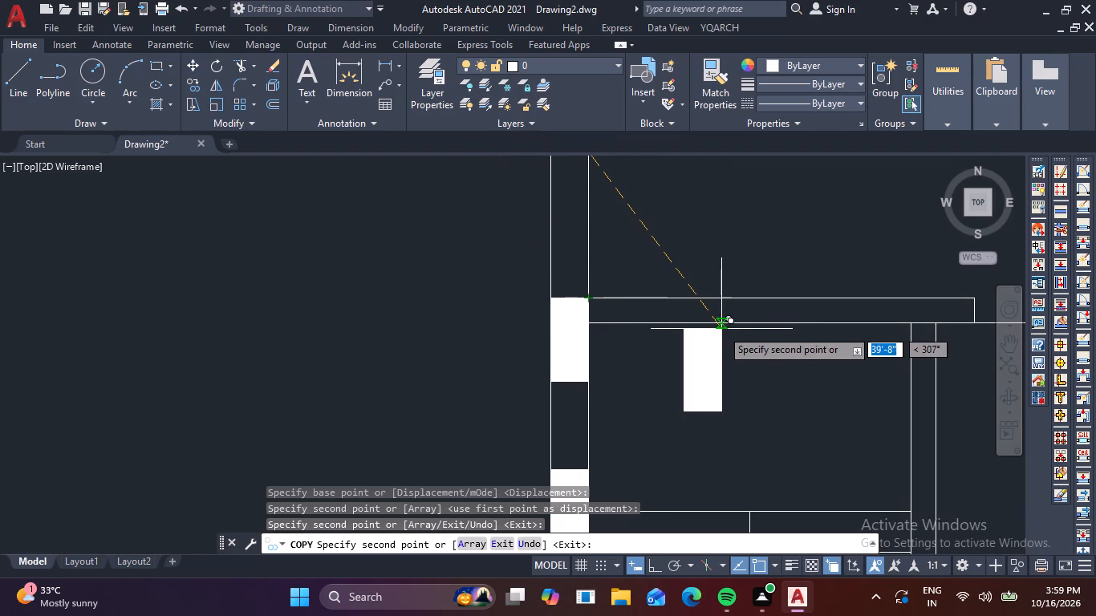
{"action": "key", "text": "Escape"}
Delete the old column in the west outer wall beside the top of the stairs.
{"action": "scroll", "coordinate": [643, 377], "scroll_direction": "down", "scroll_amount": 2}
{"action": "middle_click_drag", "start_coordinate": [652, 394], "coordinate": [643, 349]}
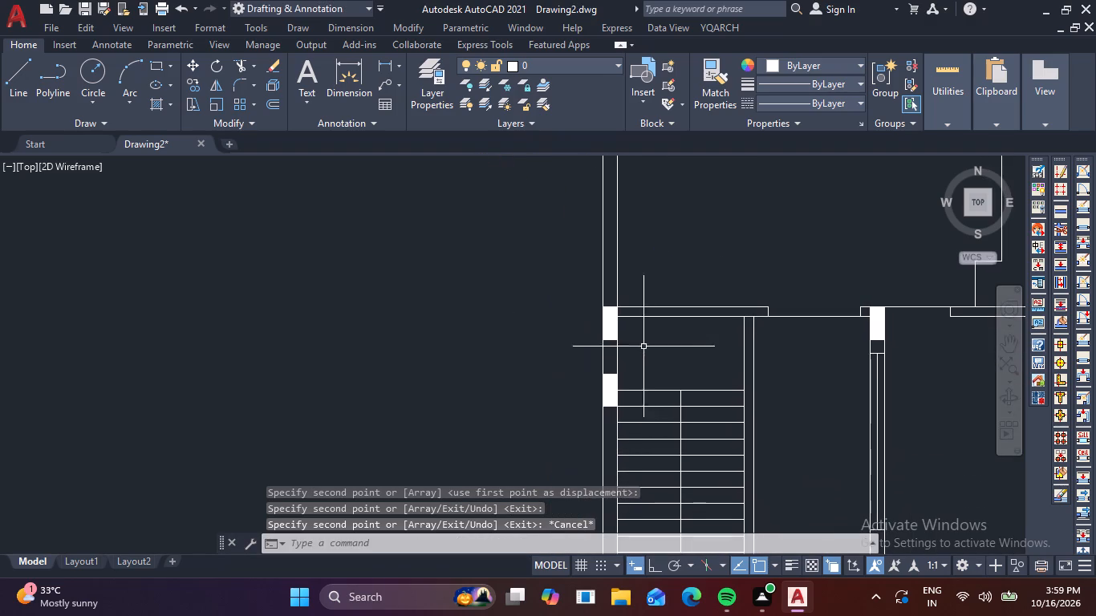
{"action": "left_click", "coordinate": [585, 359]}
{"action": "left_click", "coordinate": [639, 415]}
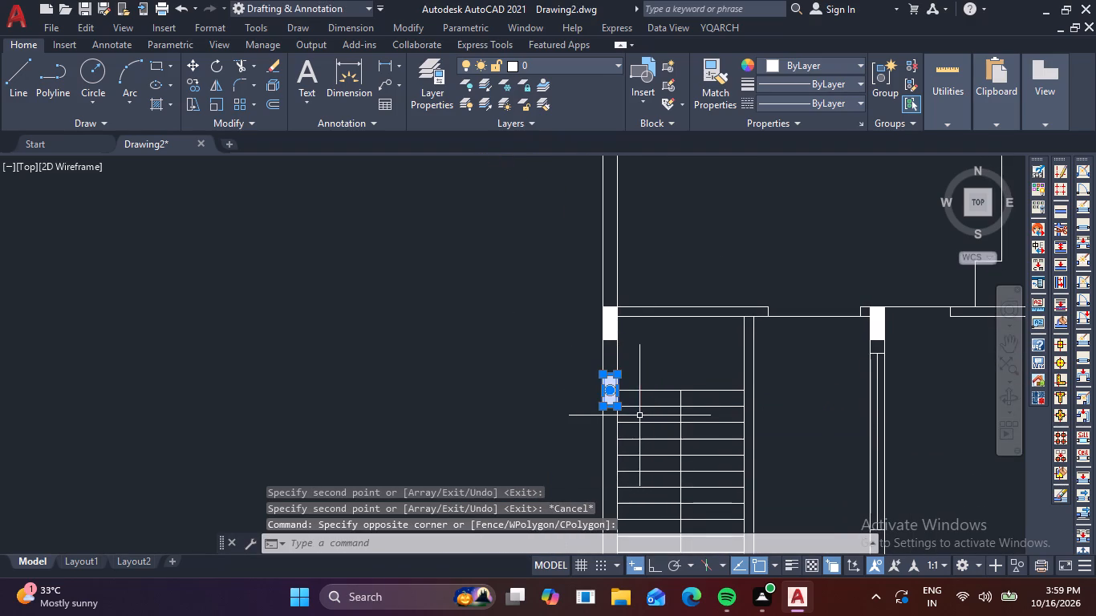
{"action": "key", "text": "Delete"}
Move the east outer wall column south, with Ortho on, so its top aligns with the north face of the southeast room's north wall.
{"action": "scroll", "coordinate": [645, 415], "scroll_direction": "down", "scroll_amount": 2}
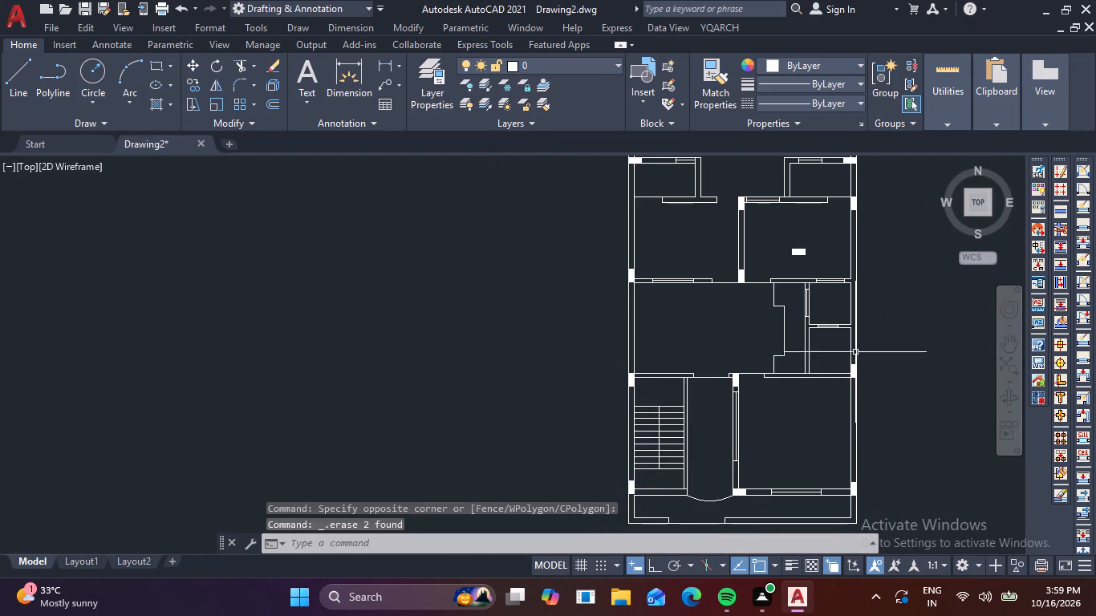
{"action": "left_click", "coordinate": [838, 354]}
{"action": "left_click", "coordinate": [882, 395]}
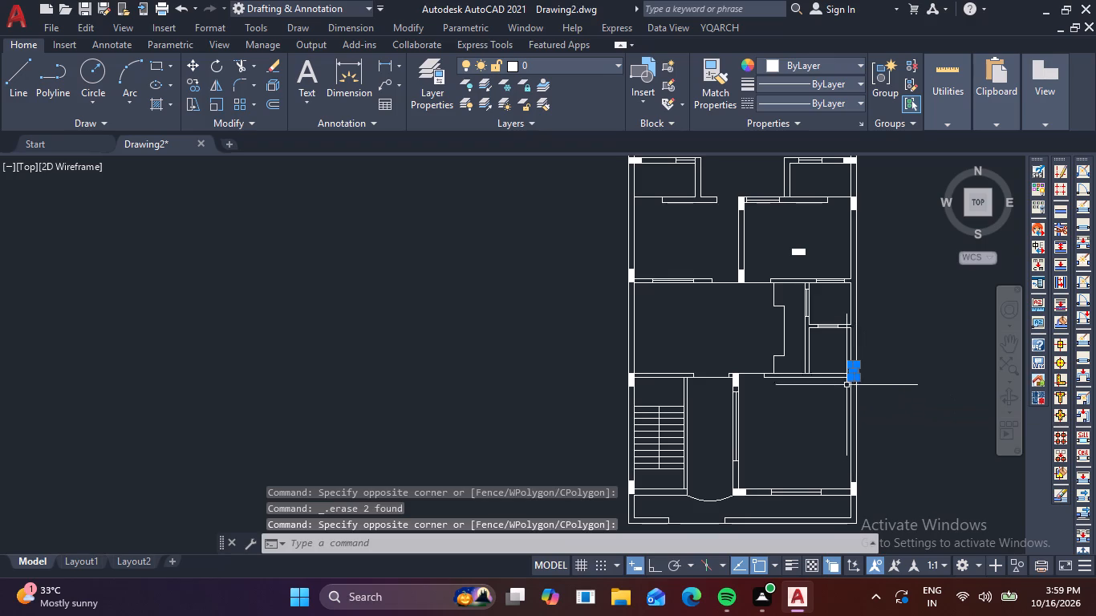
{"action": "scroll", "coordinate": [846, 382], "scroll_direction": "up", "scroll_amount": 3}
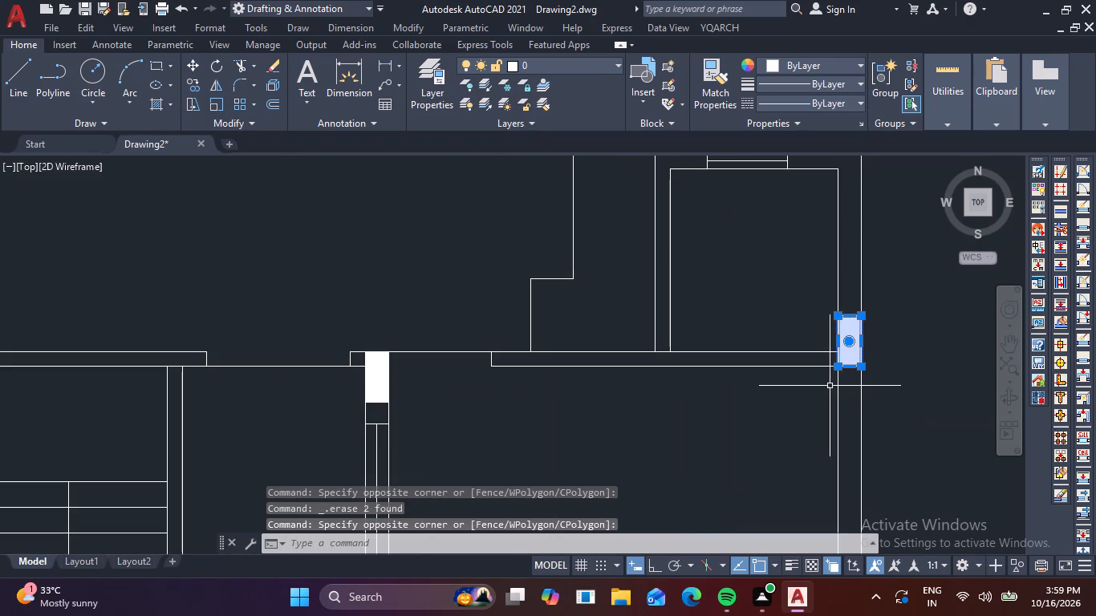
{"action": "type", "text": "M"}
{"action": "key", "text": "space"}
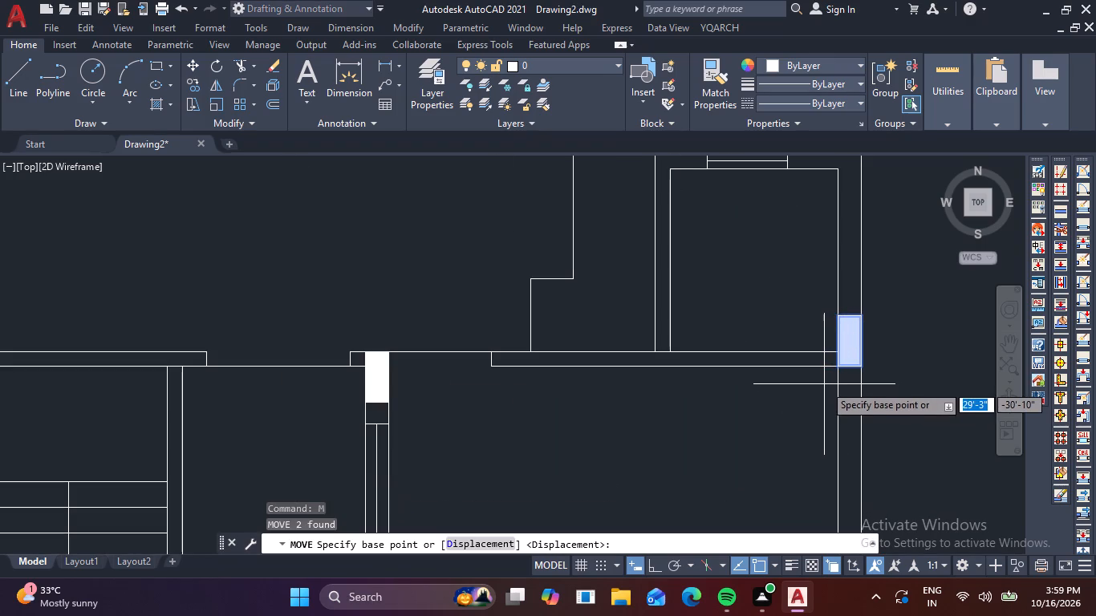
{"action": "key", "text": "F8"}
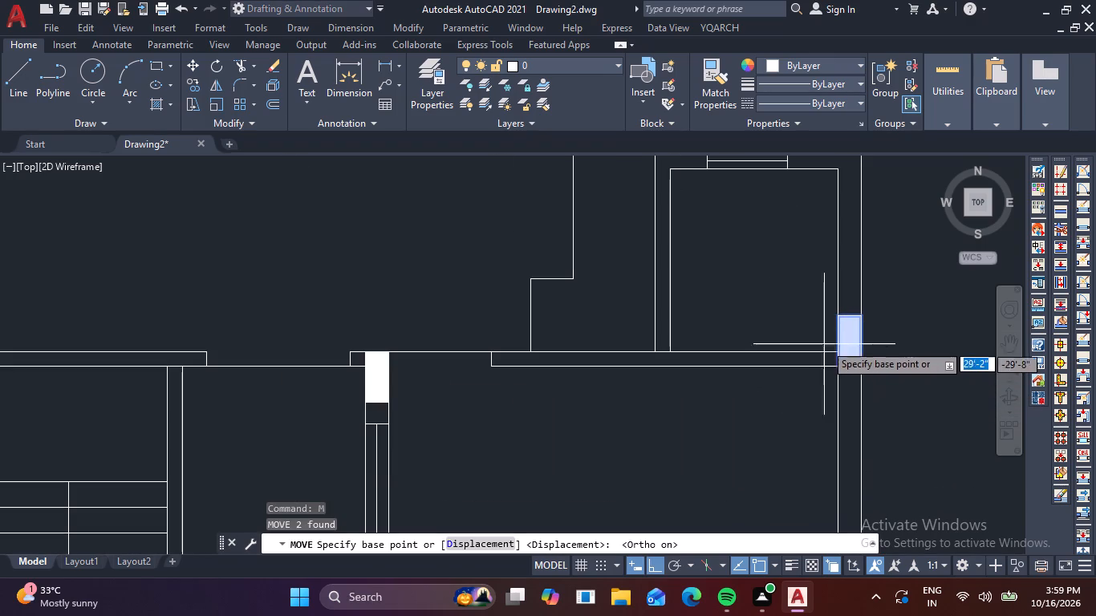
{"action": "left_click", "coordinate": [832, 315]}
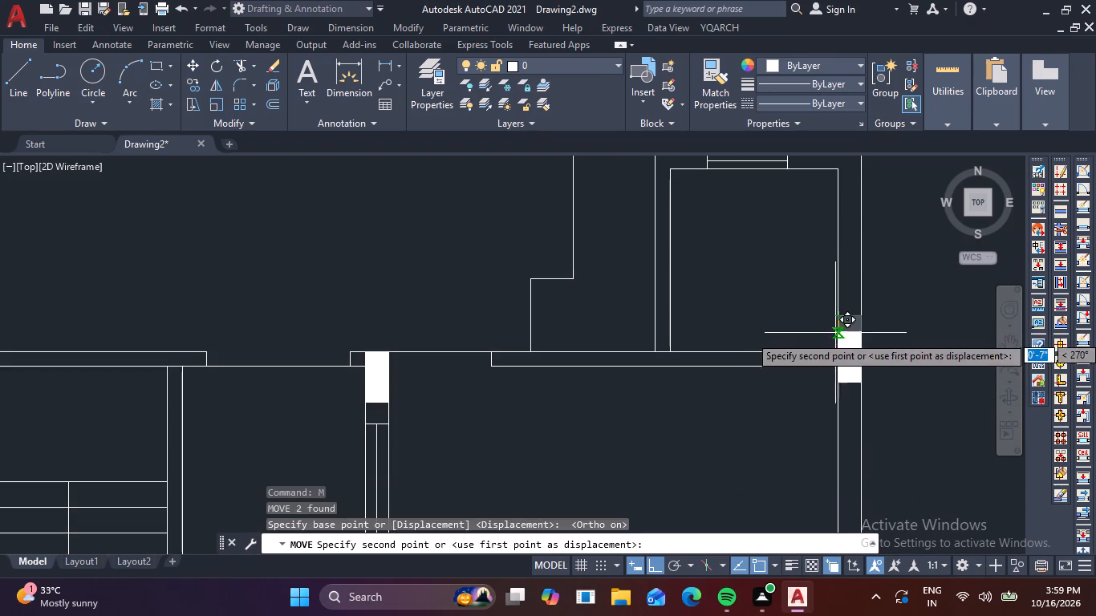
{"action": "left_click", "coordinate": [843, 355]}
Move the west outer wall column by its southeast corner to the south face of the staircase room's south wall.
{"action": "scroll", "coordinate": [907, 332], "scroll_direction": "down", "scroll_amount": 2}
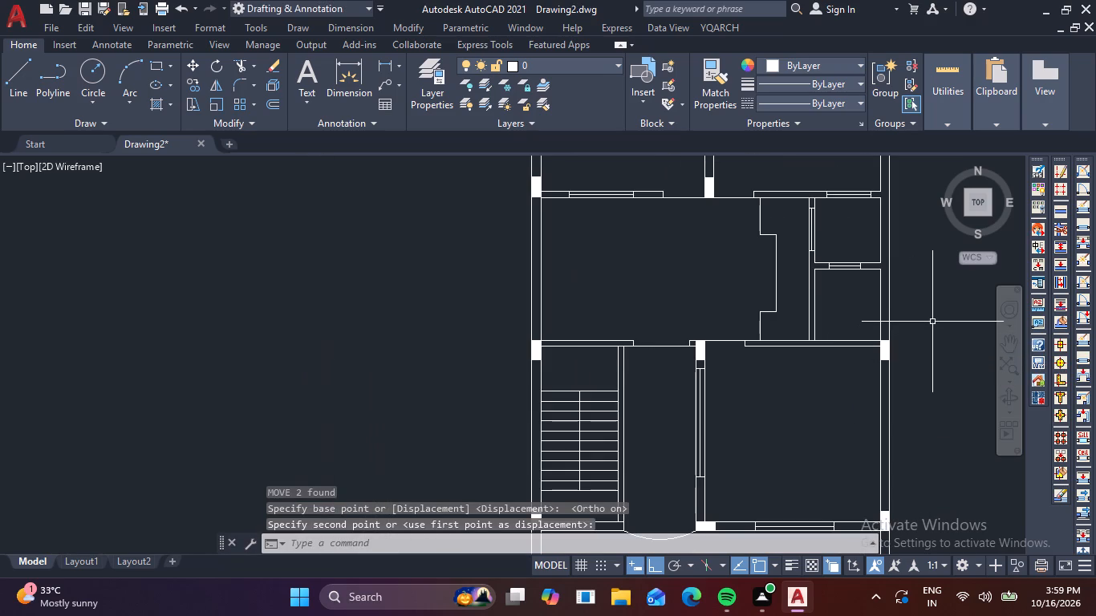
{"action": "middle_click_drag", "start_coordinate": [930, 318], "coordinate": [863, 440]}
{"action": "middle_click_drag", "start_coordinate": [539, 346], "coordinate": [555, 362]}
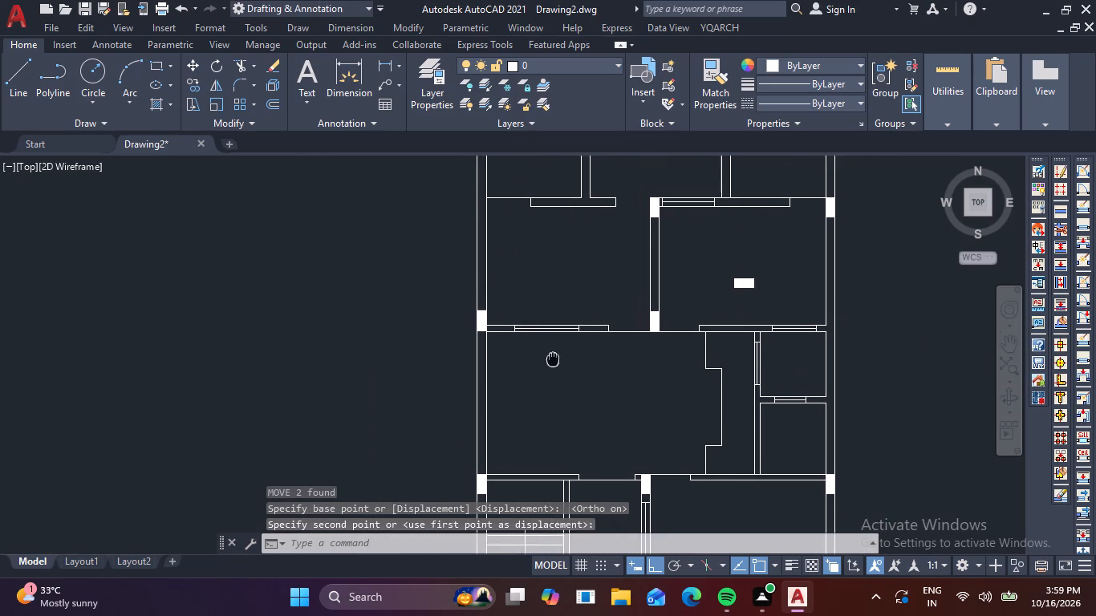
{"action": "middle_click_drag", "start_coordinate": [555, 362], "coordinate": [572, 374]}
{"action": "middle_click_drag", "start_coordinate": [601, 343], "coordinate": [611, 249]}
{"action": "middle_click_drag", "start_coordinate": [548, 415], "coordinate": [697, 230]}
{"action": "scroll", "coordinate": [667, 375], "scroll_direction": "up", "scroll_amount": 3}
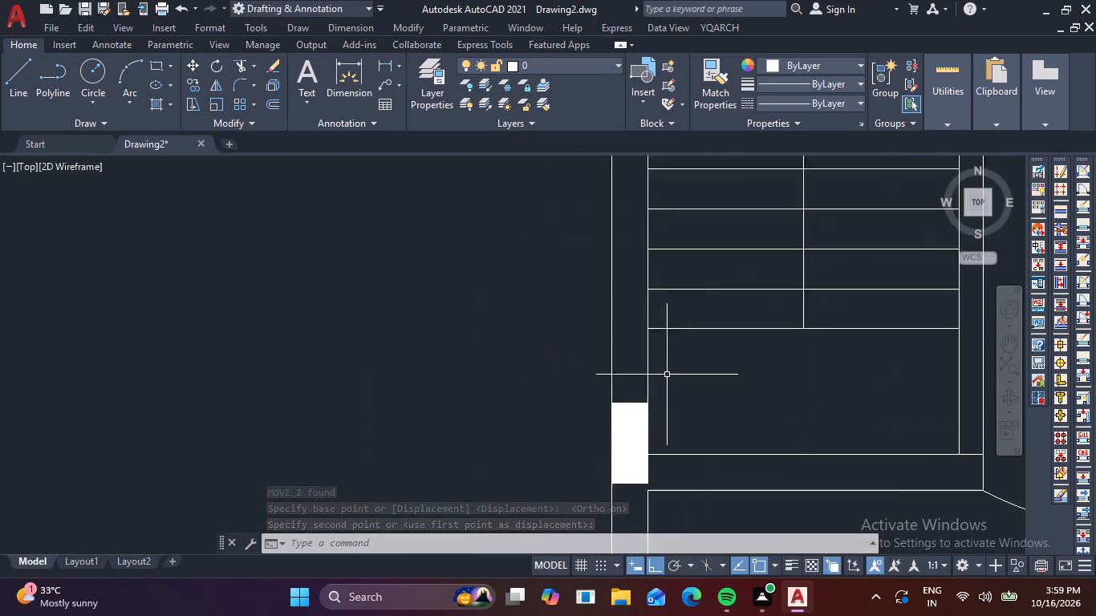
{"action": "scroll", "coordinate": [667, 375], "scroll_direction": "up", "scroll_amount": 1}
{"action": "middle_click_drag", "start_coordinate": [684, 399], "coordinate": [725, 204]}
{"action": "left_click_drag", "start_coordinate": [576, 200], "coordinate": [585, 203]}
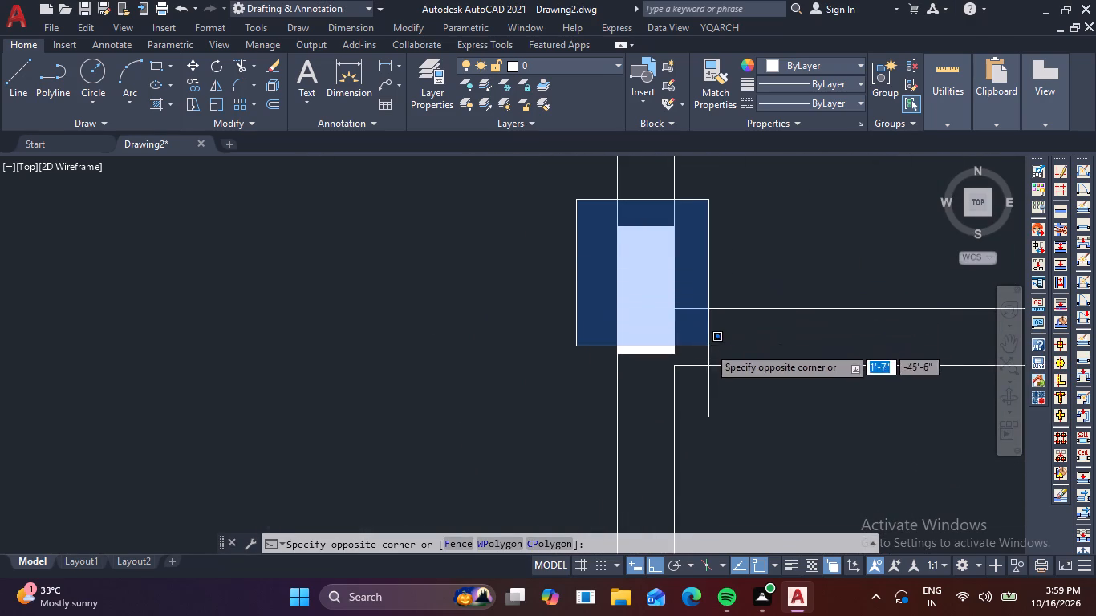
{"action": "left_click", "coordinate": [706, 363]}
{"action": "key", "text": "m"}
{"action": "key", "text": "space"}
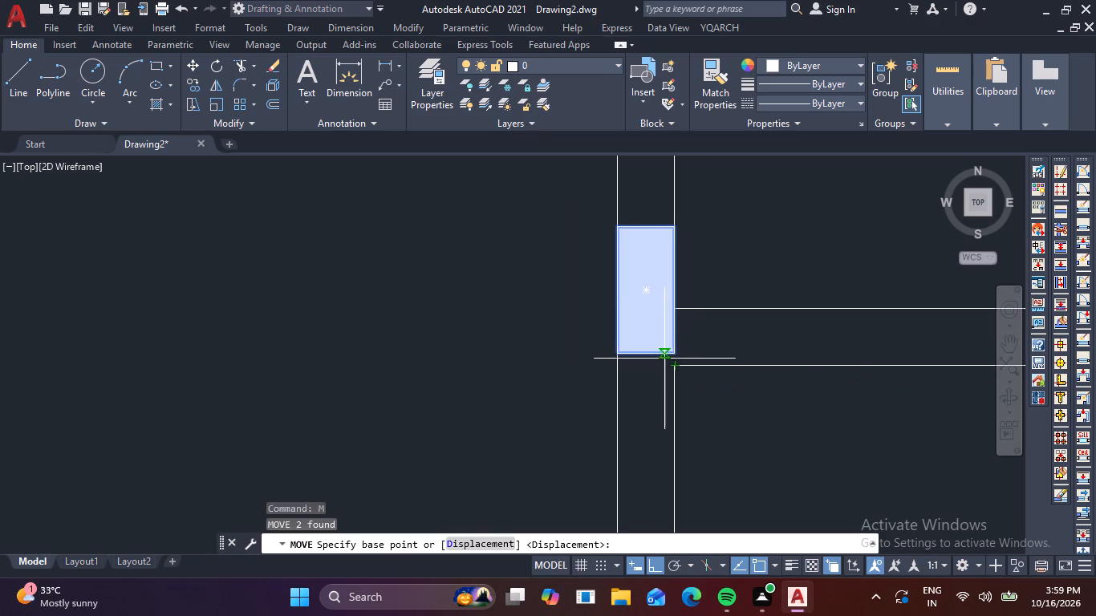
{"action": "left_click", "coordinate": [673, 348]}
{"action": "left_click", "coordinate": [676, 365]}
{"action": "scroll", "coordinate": [704, 324], "scroll_direction": "down", "scroll_amount": 2}
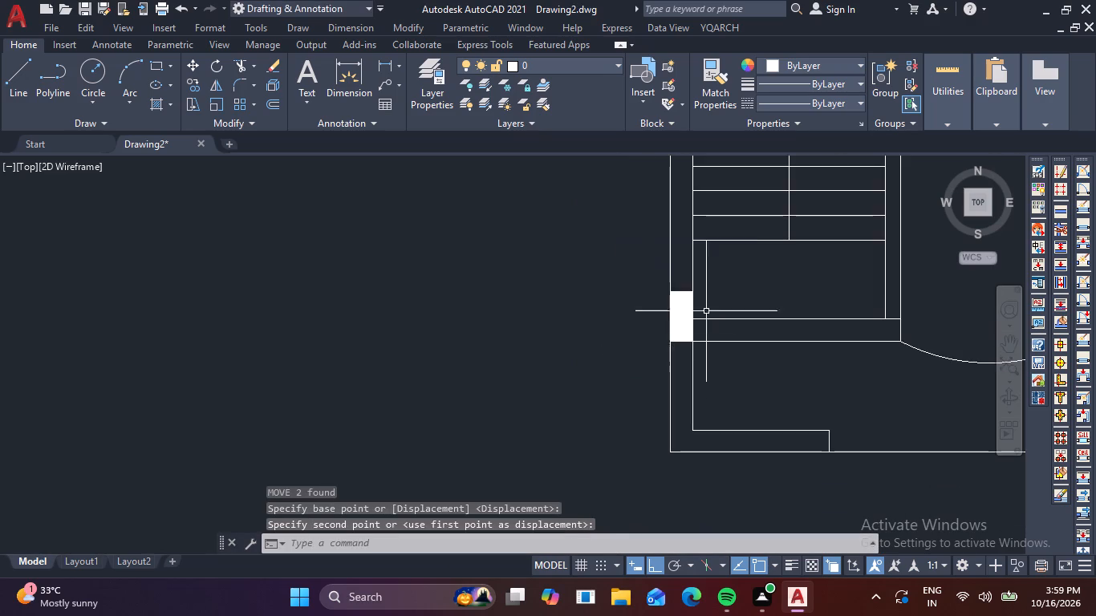
Move the west outer wall column at the west bedroom's south wall so its bottom edge aligns with that wall's south face.
{"action": "middle_click_drag", "start_coordinate": [743, 271], "coordinate": [759, 394]}
{"action": "middle_click_drag", "start_coordinate": [783, 229], "coordinate": [738, 377]}
{"action": "scroll", "coordinate": [741, 232], "scroll_direction": "down", "scroll_amount": 1}
{"action": "middle_click_drag", "start_coordinate": [734, 248], "coordinate": [713, 334]}
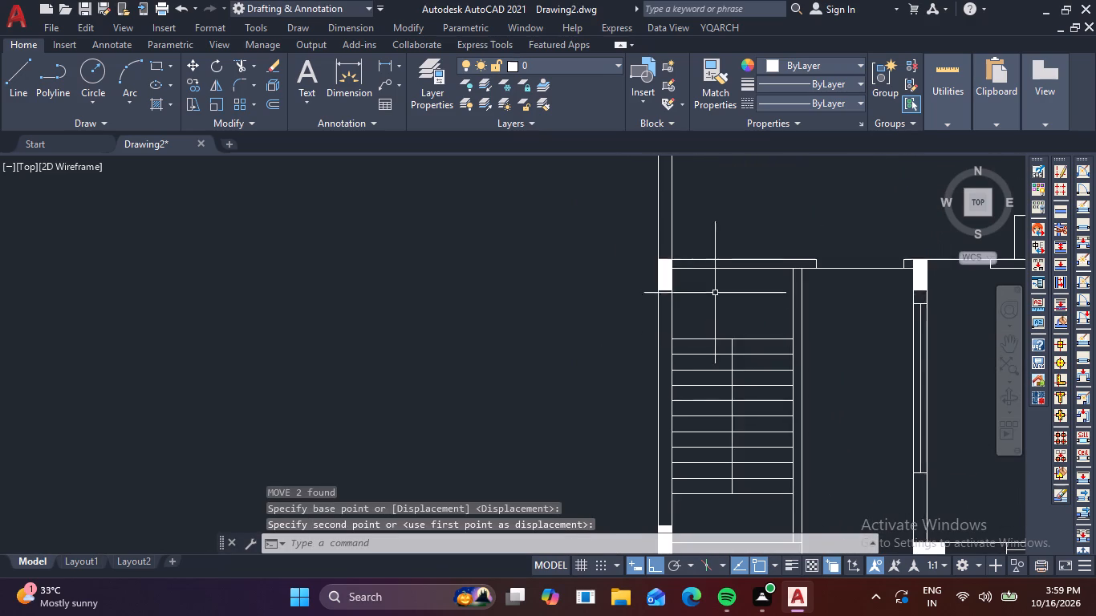
{"action": "middle_click_drag", "start_coordinate": [713, 297], "coordinate": [712, 390]}
{"action": "middle_click_drag", "start_coordinate": [743, 259], "coordinate": [709, 391]}
{"action": "scroll", "coordinate": [640, 240], "scroll_direction": "up", "scroll_amount": 3}
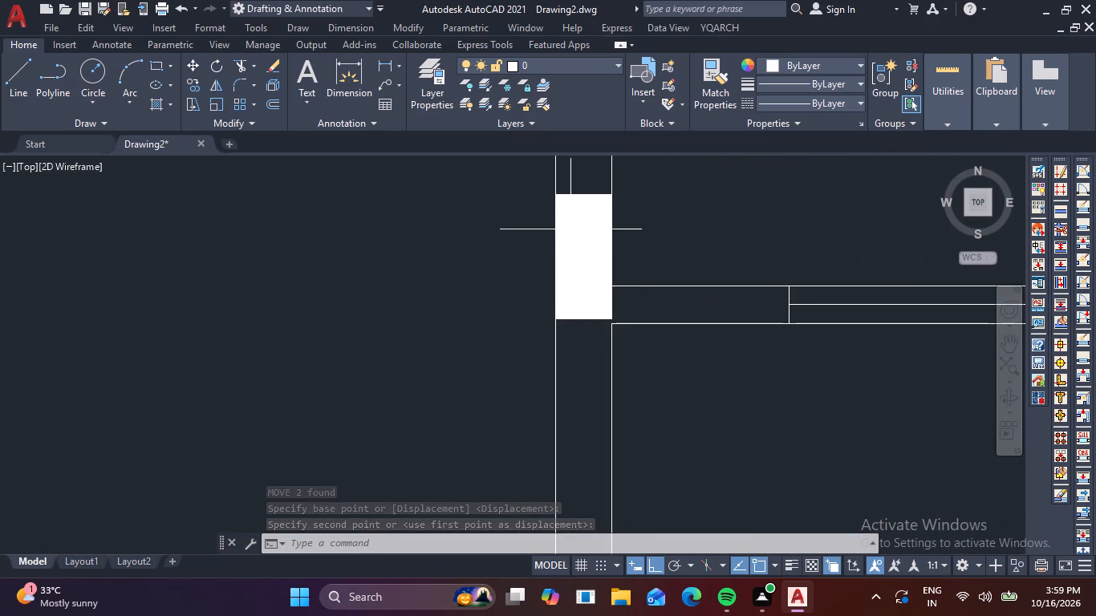
{"action": "left_click", "coordinate": [527, 168]}
{"action": "left_click", "coordinate": [652, 348]}
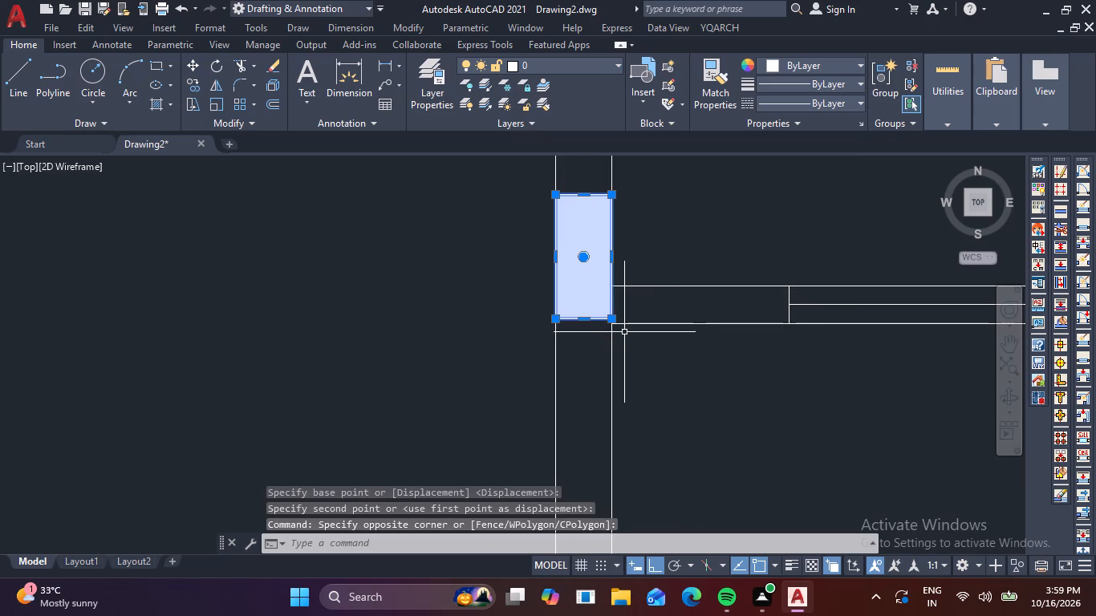
{"action": "key", "text": "m"}
{"action": "key", "text": "space"}
{"action": "left_click", "coordinate": [607, 318]}
{"action": "left_click", "coordinate": [615, 322]}
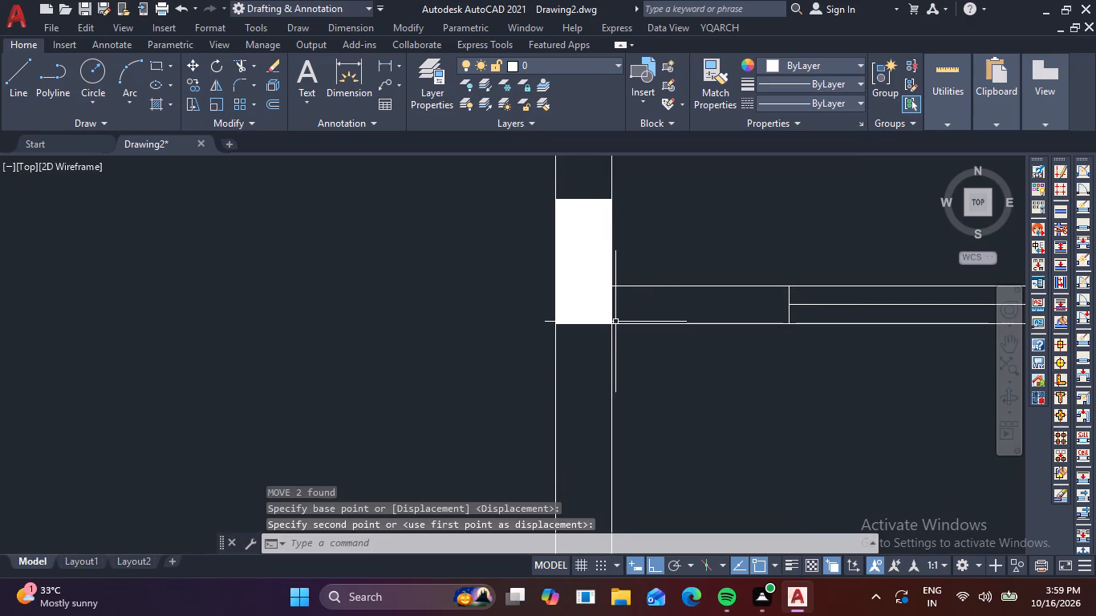
Move the horizontal column at the small northwest room up so its top edge aligns with the north face of the room's north wall.
{"action": "scroll", "coordinate": [656, 269], "scroll_direction": "down", "scroll_amount": 4}
{"action": "middle_click_drag", "start_coordinate": [681, 245], "coordinate": [663, 383]}
{"action": "scroll", "coordinate": [676, 290], "scroll_direction": "down", "scroll_amount": 1}
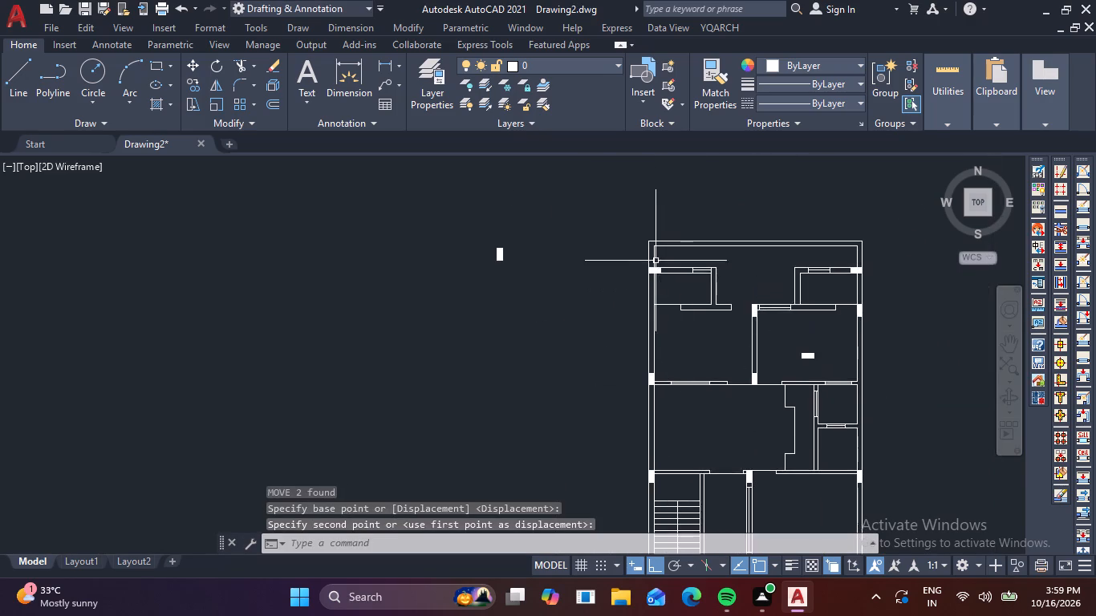
{"action": "scroll", "coordinate": [656, 260], "scroll_direction": "up", "scroll_amount": 4}
{"action": "left_click", "coordinate": [551, 290]}
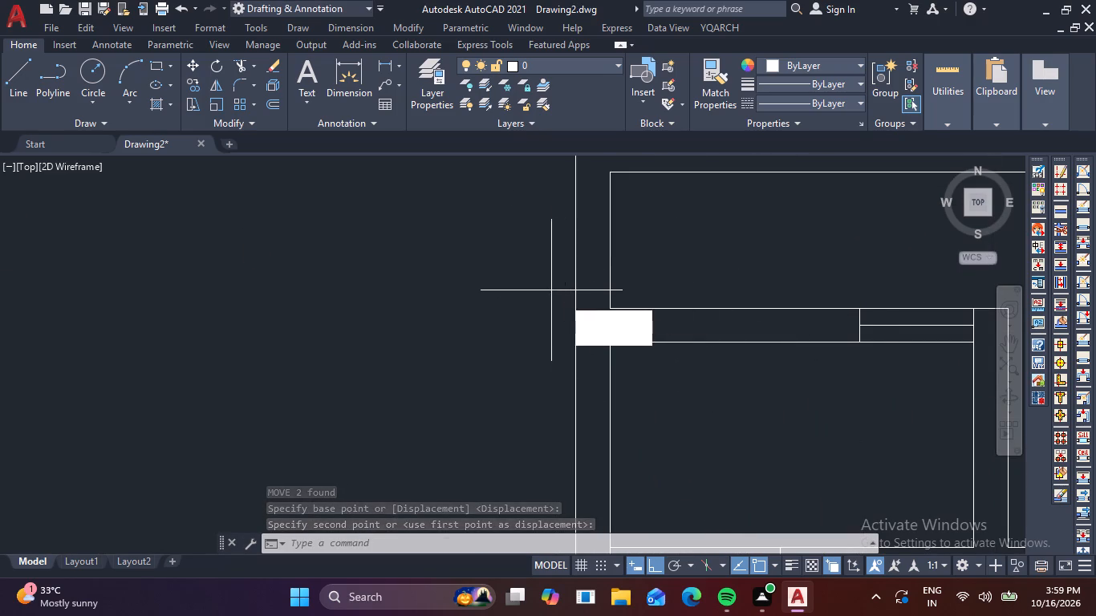
{"action": "left_click", "coordinate": [689, 363]}
{"action": "key", "text": "m"}
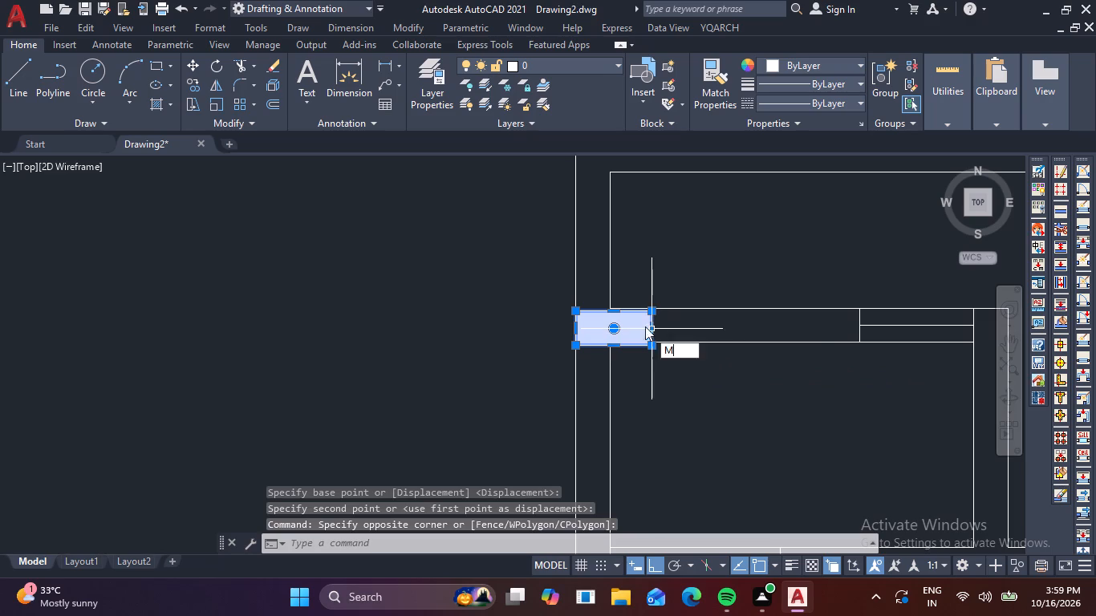
{"action": "key", "text": "space"}
{"action": "scroll", "coordinate": [599, 307], "scroll_direction": "up", "scroll_amount": 3}
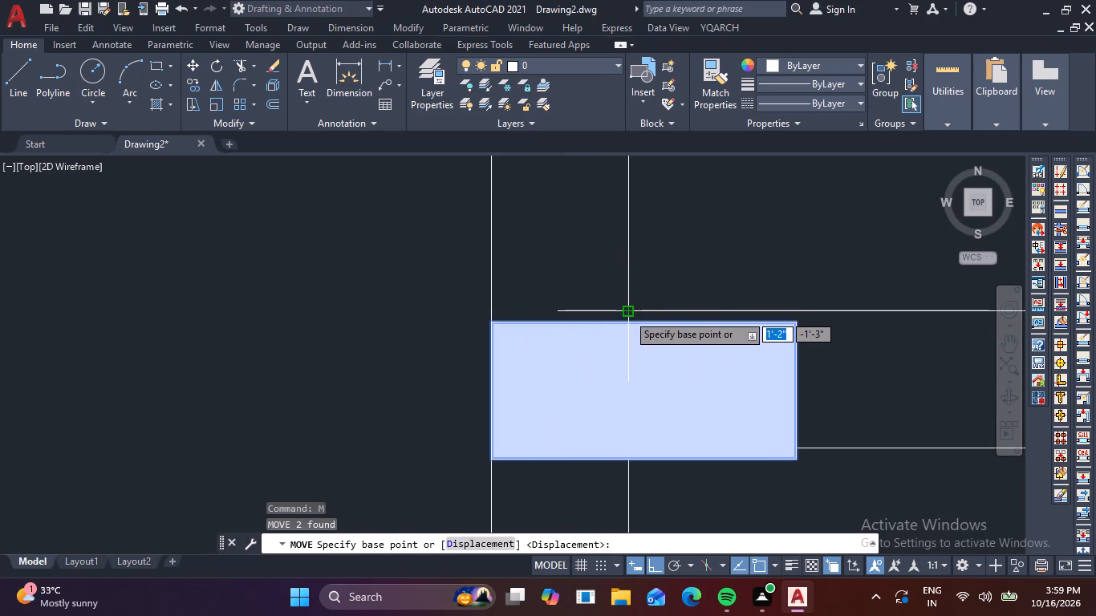
{"action": "left_click", "coordinate": [626, 322]}
{"action": "left_click", "coordinate": [626, 313]}
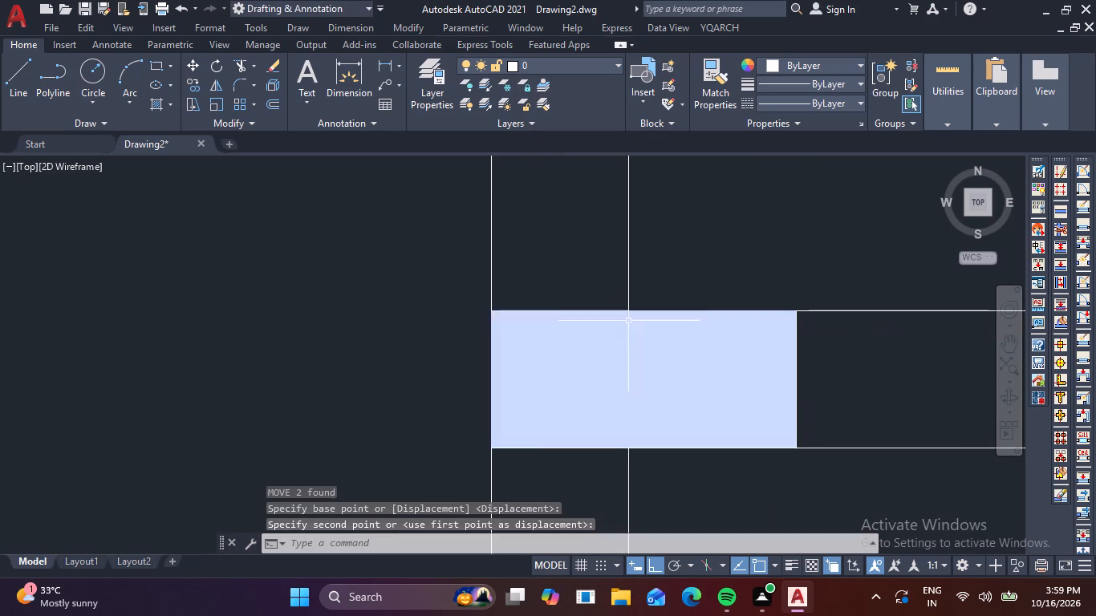
Check the column positions at the wall junctions across the whole floor plan.
{"action": "scroll", "coordinate": [633, 326], "scroll_direction": "down", "scroll_amount": 4}
{"action": "middle_click_drag", "start_coordinate": [796, 382], "coordinate": [623, 298]}
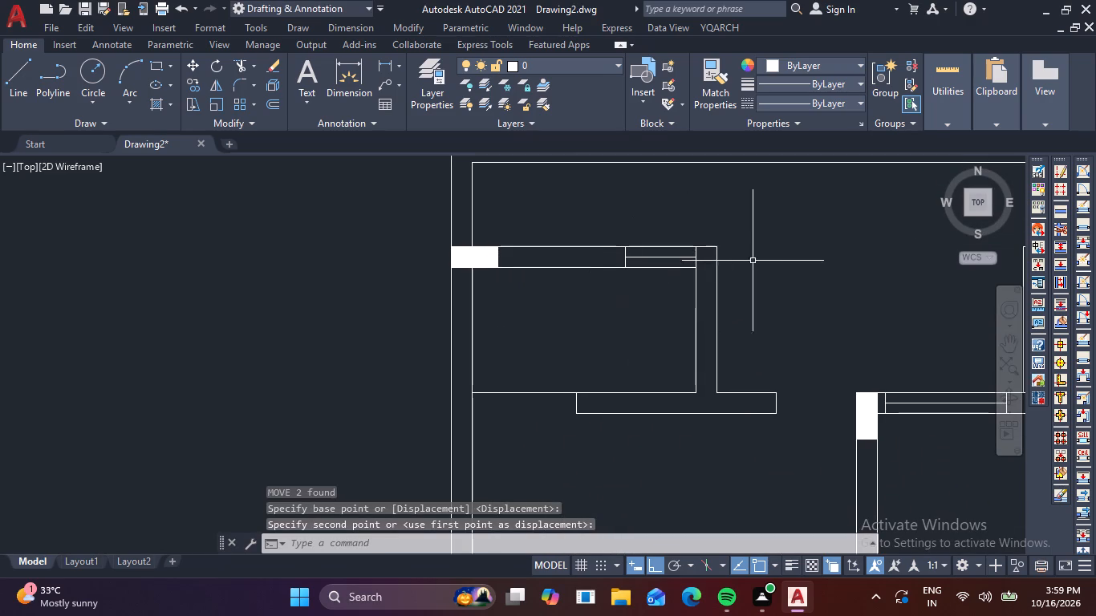
{"action": "scroll", "coordinate": [846, 292], "scroll_direction": "down", "scroll_amount": 2}
{"action": "middle_click_drag", "start_coordinate": [842, 304], "coordinate": [624, 325]}
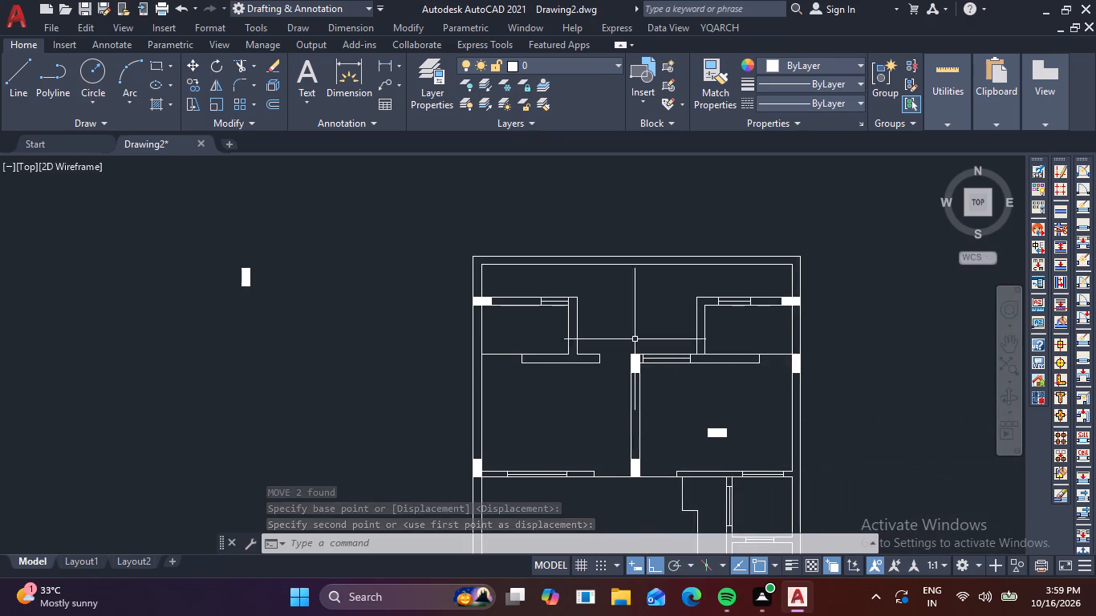
{"action": "scroll", "coordinate": [604, 371], "scroll_direction": "up", "scroll_amount": 2}
{"action": "scroll", "coordinate": [614, 367], "scroll_direction": "down", "scroll_amount": 1}
{"action": "middle_click_drag", "start_coordinate": [788, 352], "coordinate": [625, 356]}
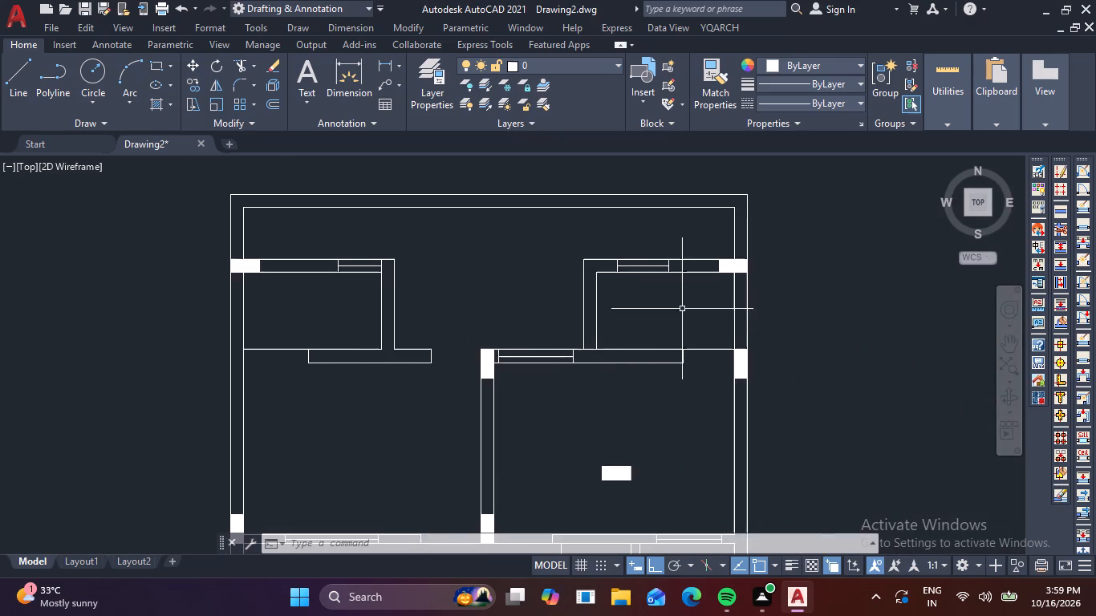
{"action": "scroll", "coordinate": [753, 253], "scroll_direction": "up", "scroll_amount": 5}
{"action": "scroll", "coordinate": [753, 253], "scroll_direction": "down", "scroll_amount": 4}
{"action": "middle_click_drag", "start_coordinate": [779, 330], "coordinate": [790, 237]}
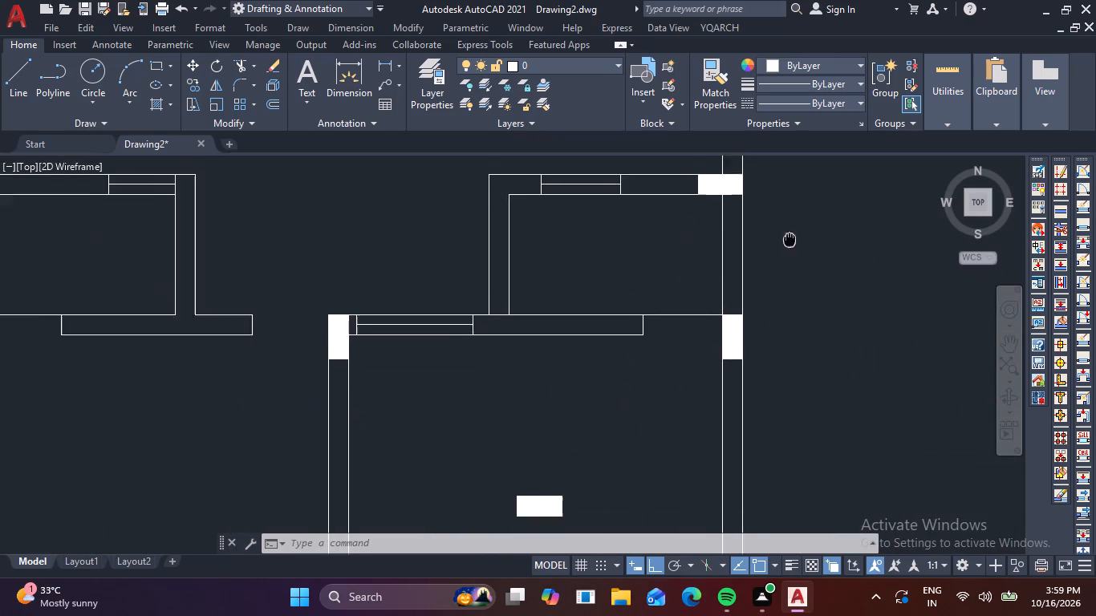
{"action": "middle_click_drag", "start_coordinate": [790, 237], "coordinate": [791, 231]}
{"action": "scroll", "coordinate": [718, 278], "scroll_direction": "down", "scroll_amount": 3}
{"action": "middle_click_drag", "start_coordinate": [724, 330], "coordinate": [713, 282]}
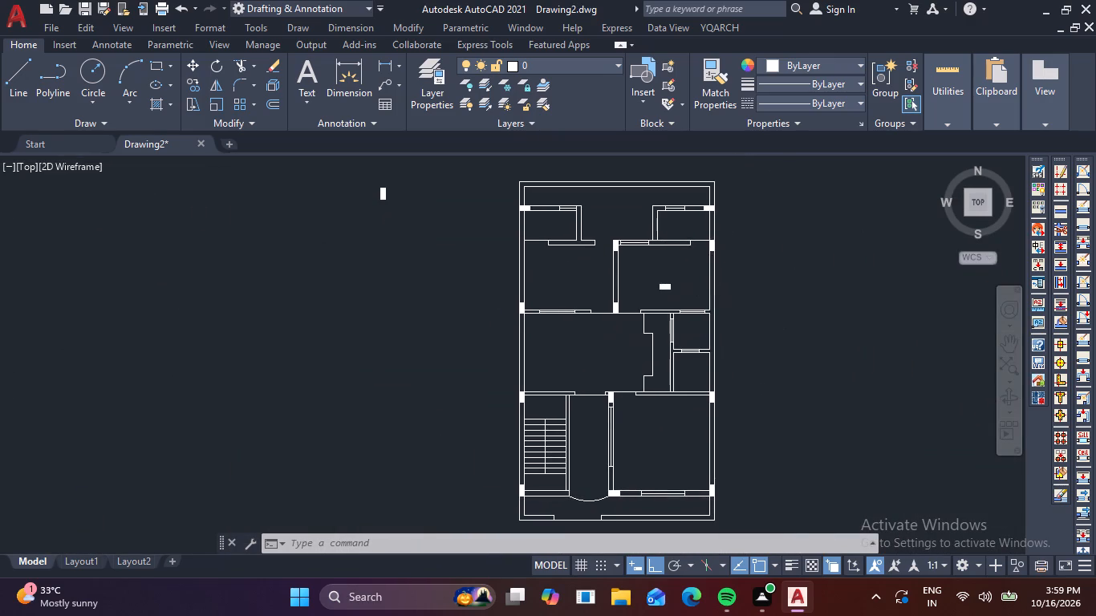
{"action": "scroll", "coordinate": [729, 362], "scroll_direction": "up", "scroll_amount": 2}
{"action": "middle_click_drag", "start_coordinate": [724, 370], "coordinate": [745, 132]}
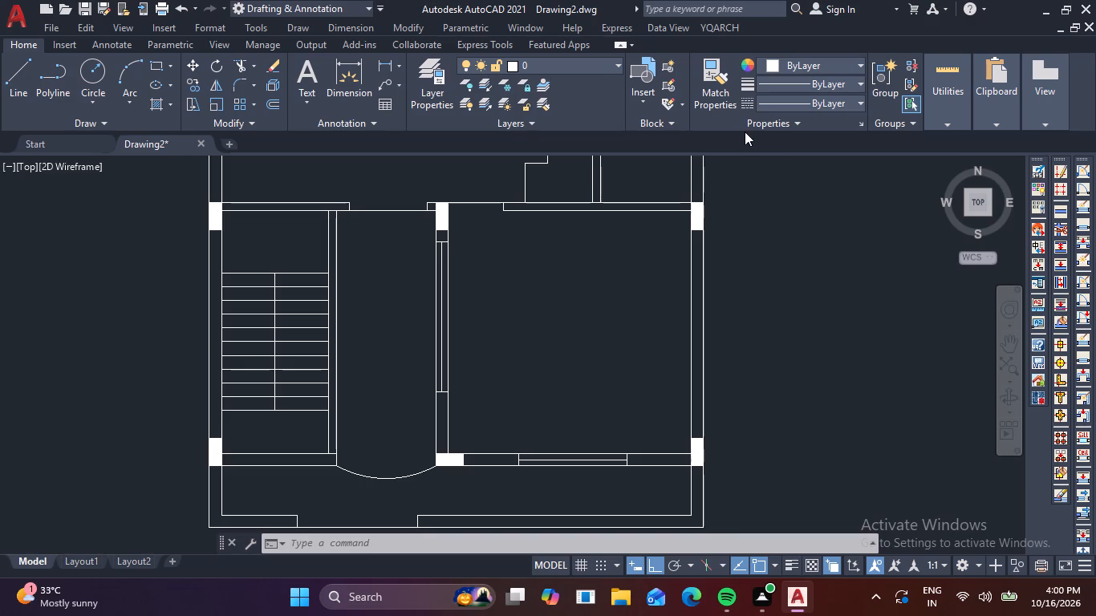
{"action": "scroll", "coordinate": [683, 248], "scroll_direction": "down", "scroll_amount": 1}
{"action": "middle_click_drag", "start_coordinate": [691, 273], "coordinate": [721, 375]}
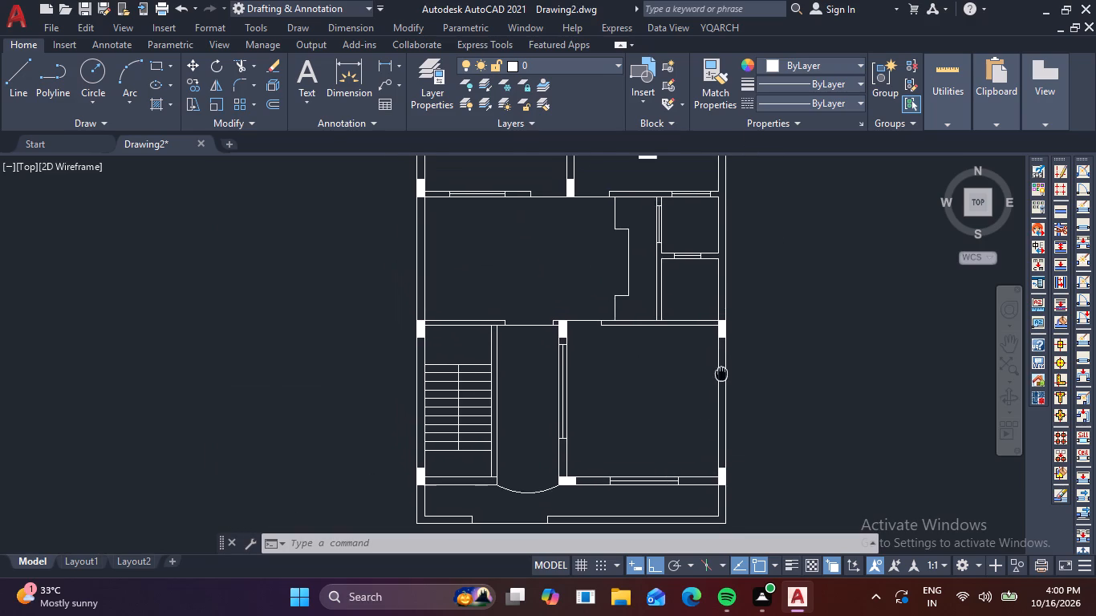
{"action": "middle_click_drag", "start_coordinate": [721, 375], "coordinate": [721, 377]}
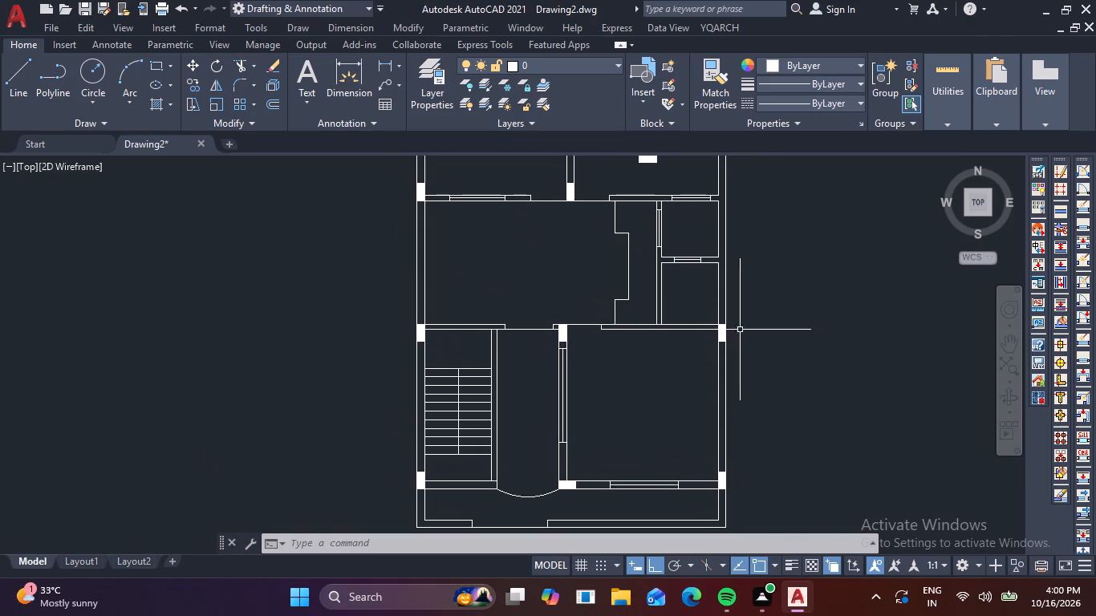
{"action": "scroll", "coordinate": [726, 326], "scroll_direction": "up", "scroll_amount": 5}
{"action": "scroll", "coordinate": [724, 325], "scroll_direction": "down", "scroll_amount": 8}
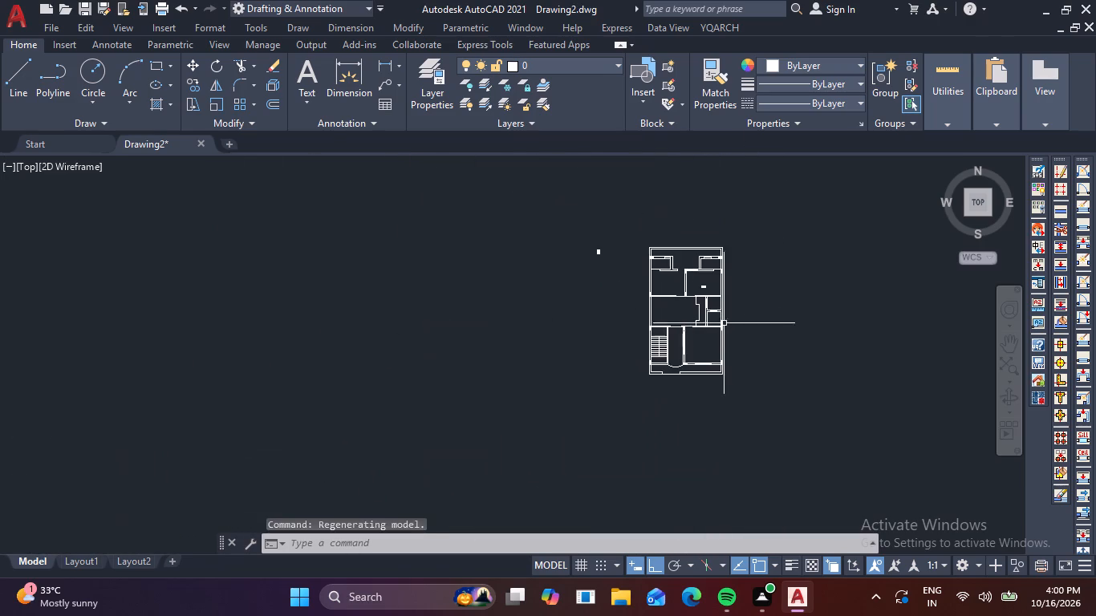
Delete the spare horizontal column lying inside the east bedroom.
{"action": "scroll", "coordinate": [690, 272], "scroll_direction": "up", "scroll_amount": 5}
{"action": "left_click_drag", "start_coordinate": [712, 363], "coordinate": [748, 384]}
{"action": "left_click", "coordinate": [839, 458]}
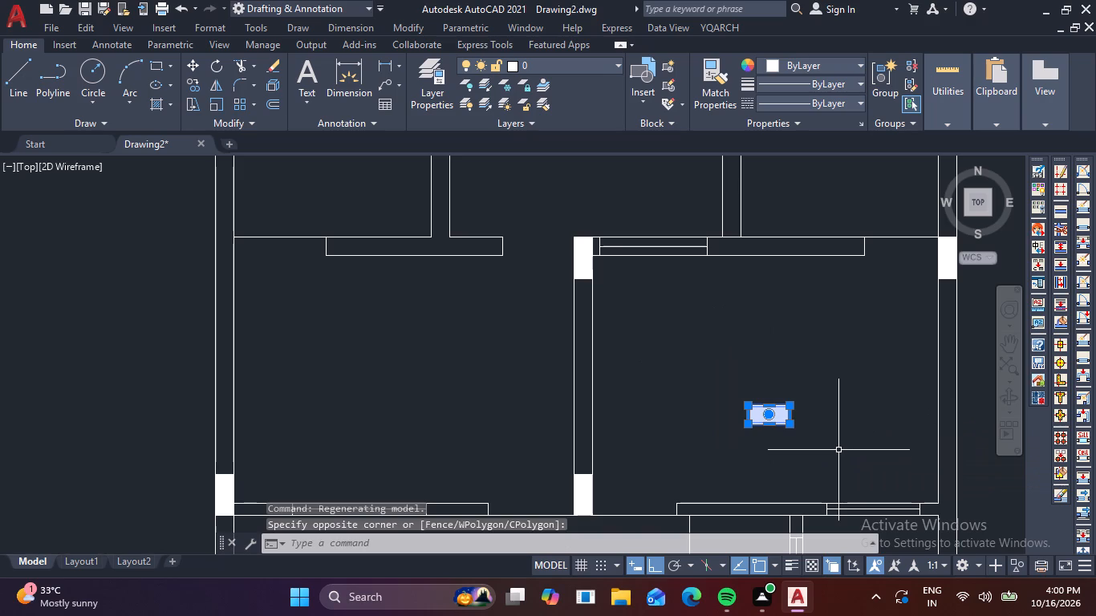
{"action": "key", "text": "Delete"}
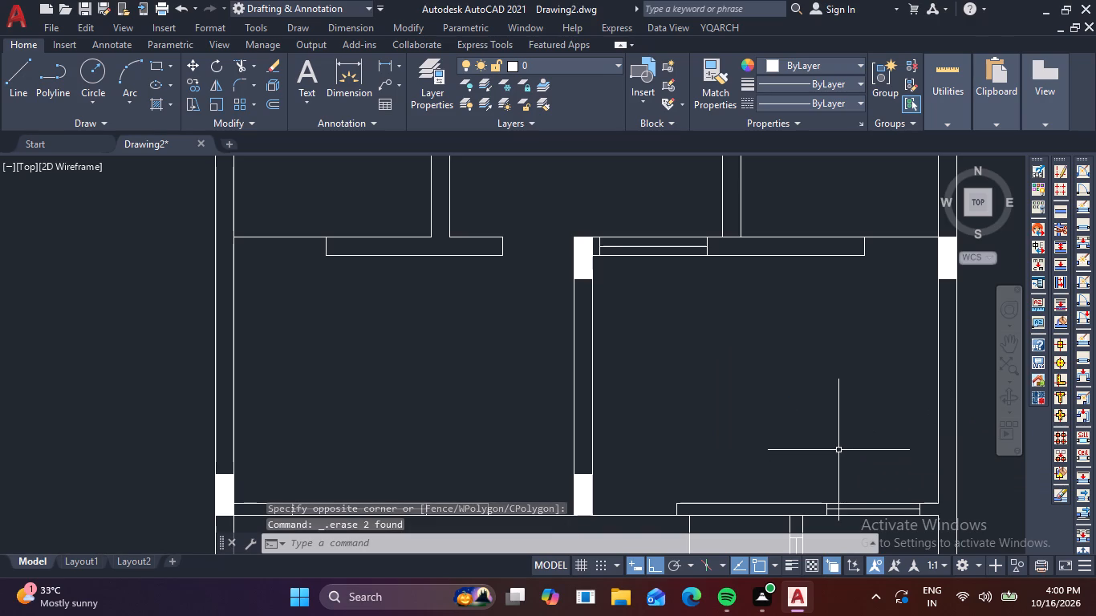
Delete the spare vertical column outside the plan, west of the building.
{"action": "scroll", "coordinate": [832, 451], "scroll_direction": "down", "scroll_amount": 2}
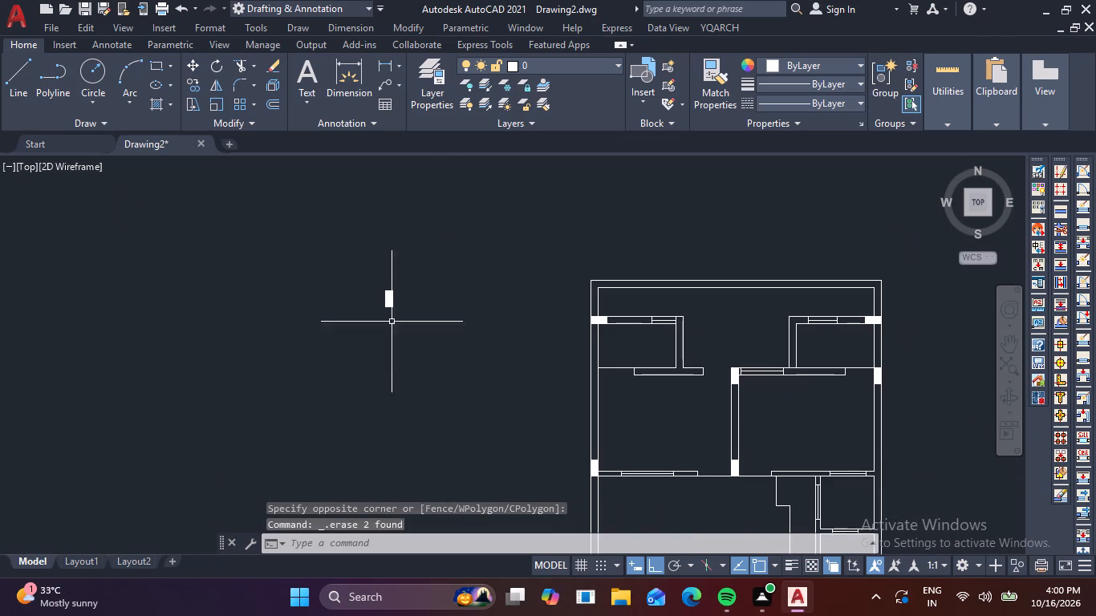
{"action": "left_click_drag", "start_coordinate": [363, 274], "coordinate": [375, 280]}
{"action": "left_click", "coordinate": [437, 338]}
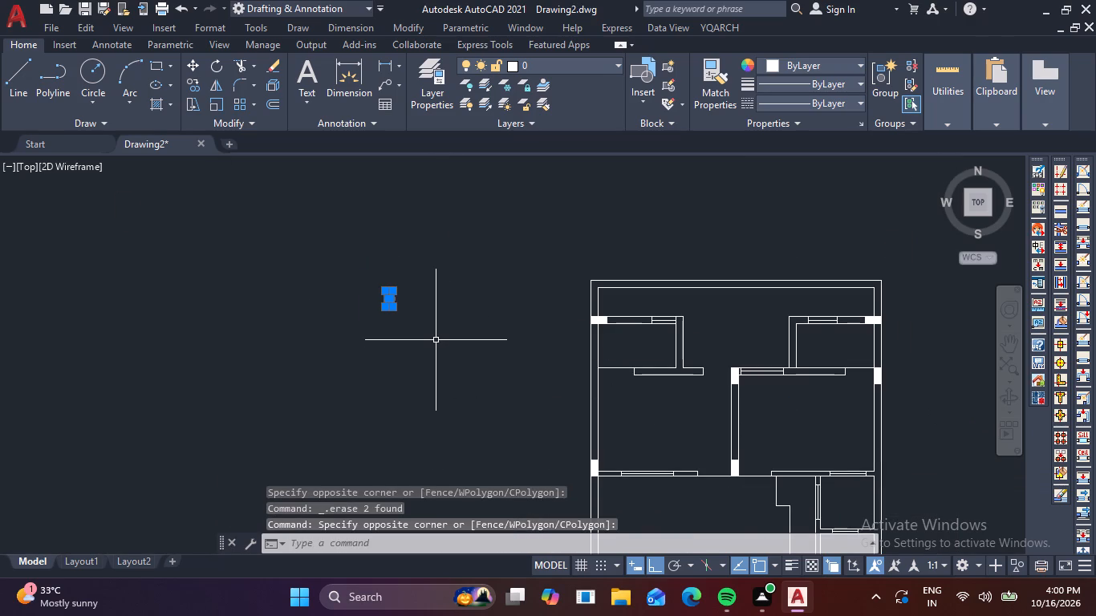
{"action": "key", "text": "Delete"}
Add multiline text reading OPEN with 12'X5' on a second line, in the open space between the two small north rooms.
{"action": "scroll", "coordinate": [577, 251], "scroll_direction": "down", "scroll_amount": 2}
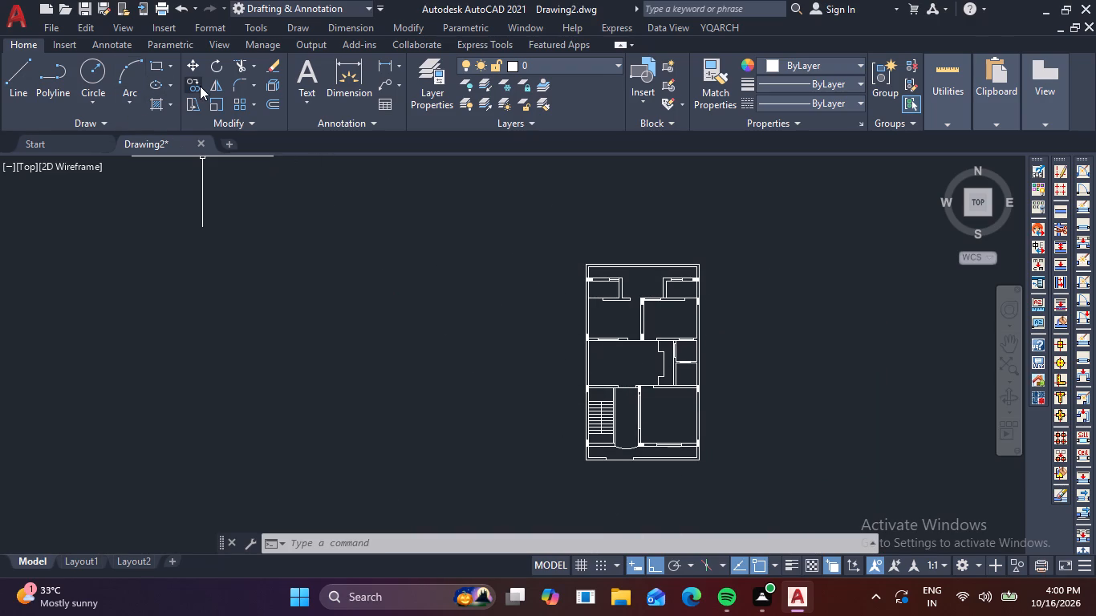
{"action": "left_click", "coordinate": [303, 85]}
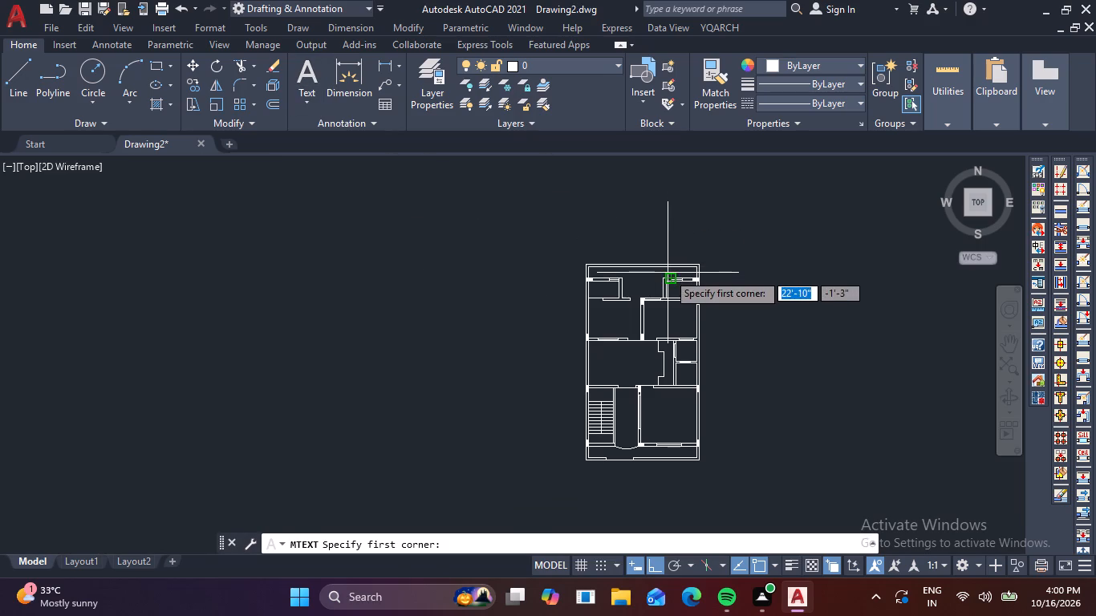
{"action": "scroll", "coordinate": [625, 277], "scroll_direction": "up", "scroll_amount": 3}
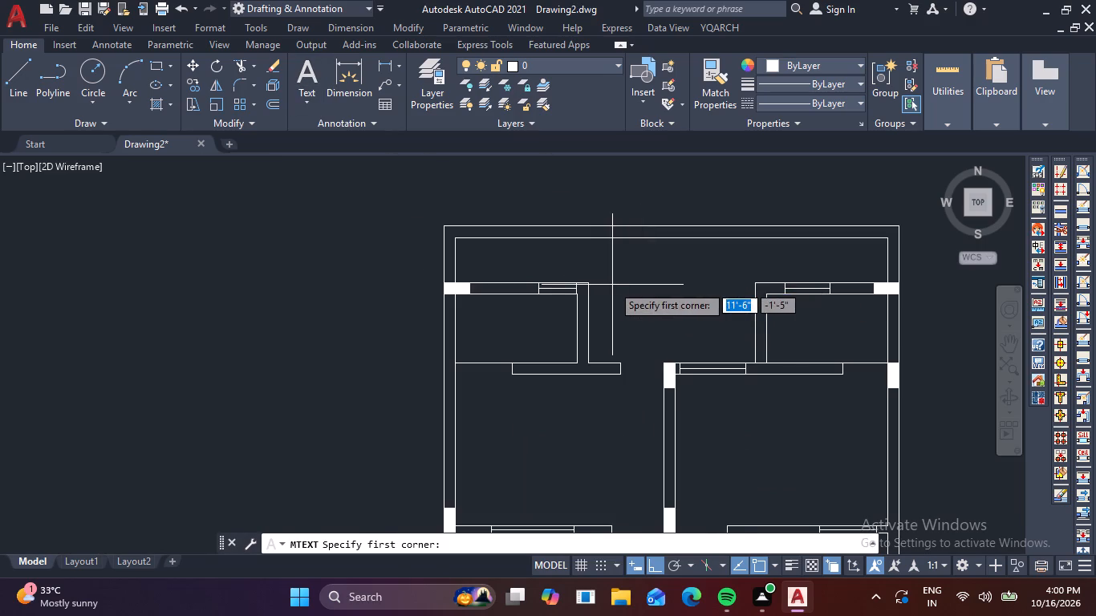
{"action": "left_click", "coordinate": [611, 283]}
{"action": "left_click", "coordinate": [729, 353]}
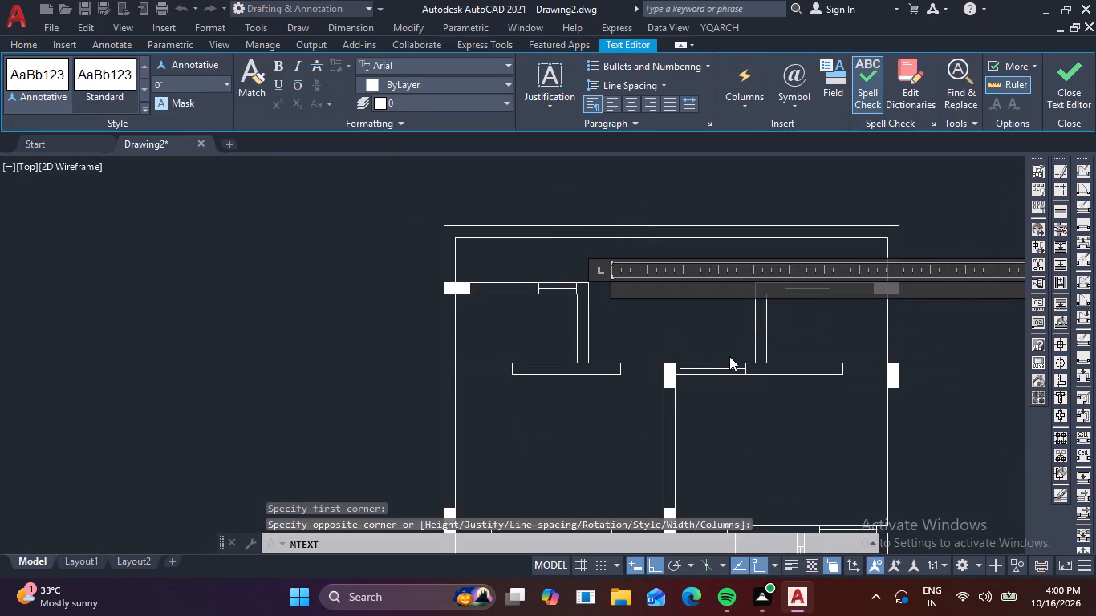
{"action": "type", "text": "OPEN"}
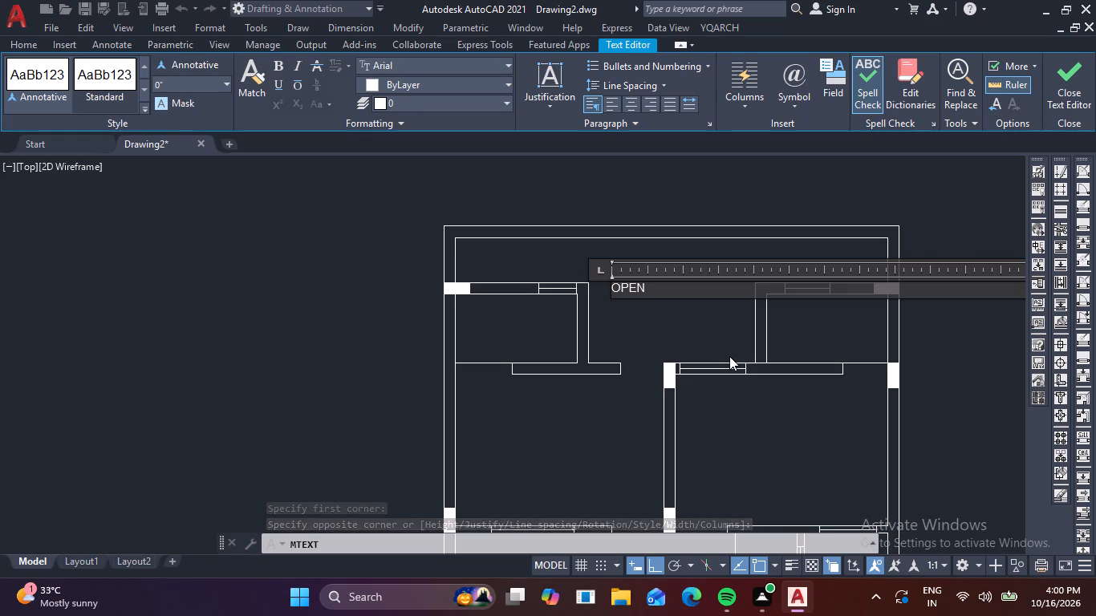
{"action": "key", "text": "Return"}
{"action": "type", "text": "12'"}
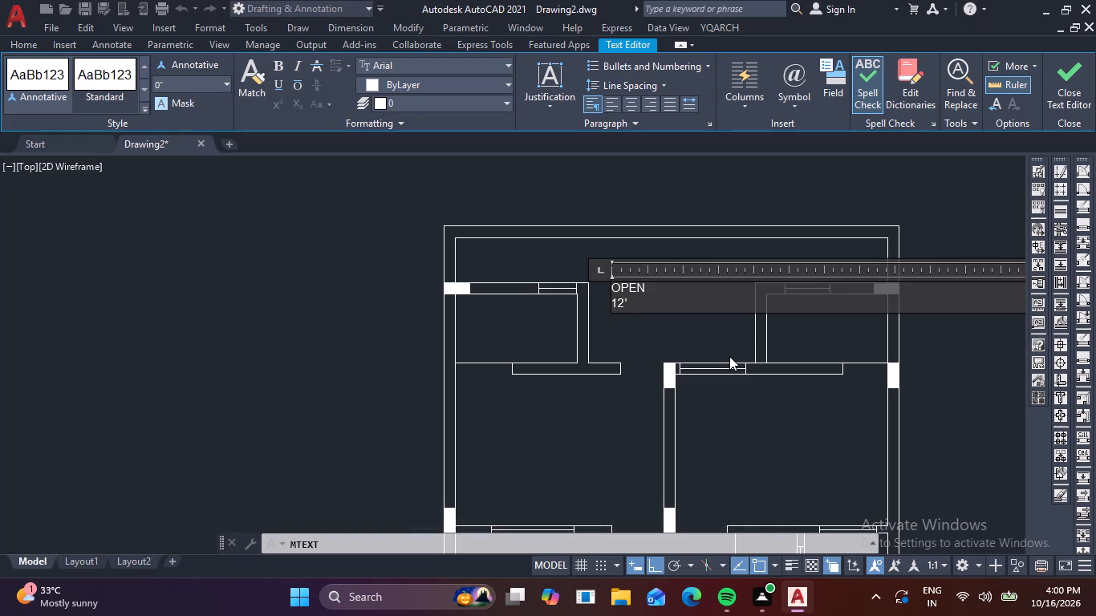
{"action": "key", "text": "x"}
{"action": "type", "text": "5'"}
Set the height of both lines of the OPEN 12'X5' label to 8" and finish the text.
{"action": "left_click_drag", "start_coordinate": [688, 306], "coordinate": [594, 288]}
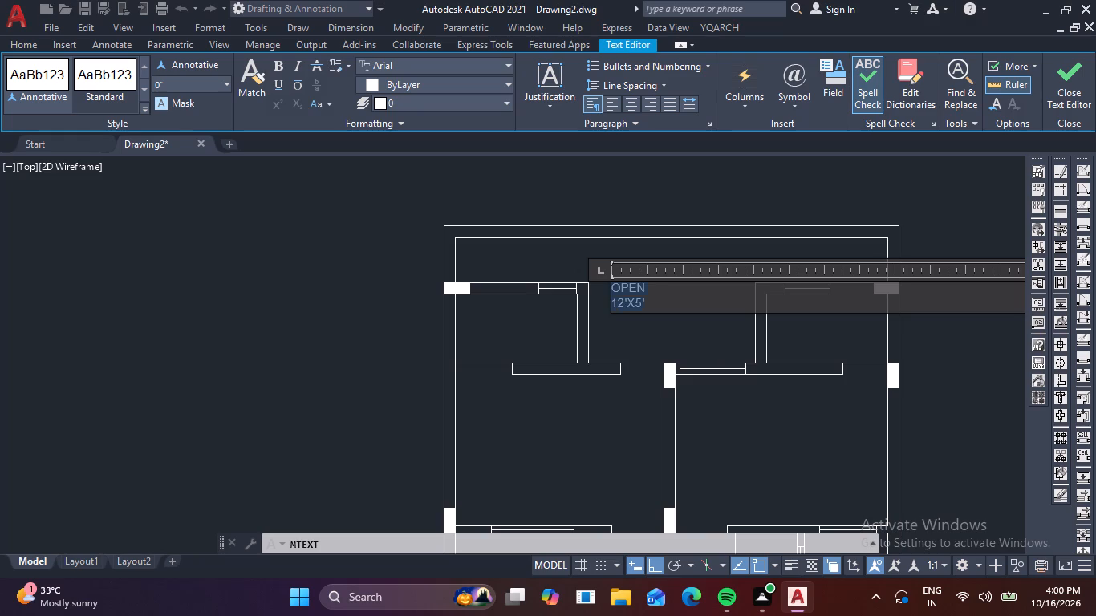
{"action": "left_click_drag", "start_coordinate": [594, 288], "coordinate": [583, 282]}
{"action": "left_click", "coordinate": [188, 79]}
{"action": "key", "text": "8"}
{"action": "key", "text": "Return"}
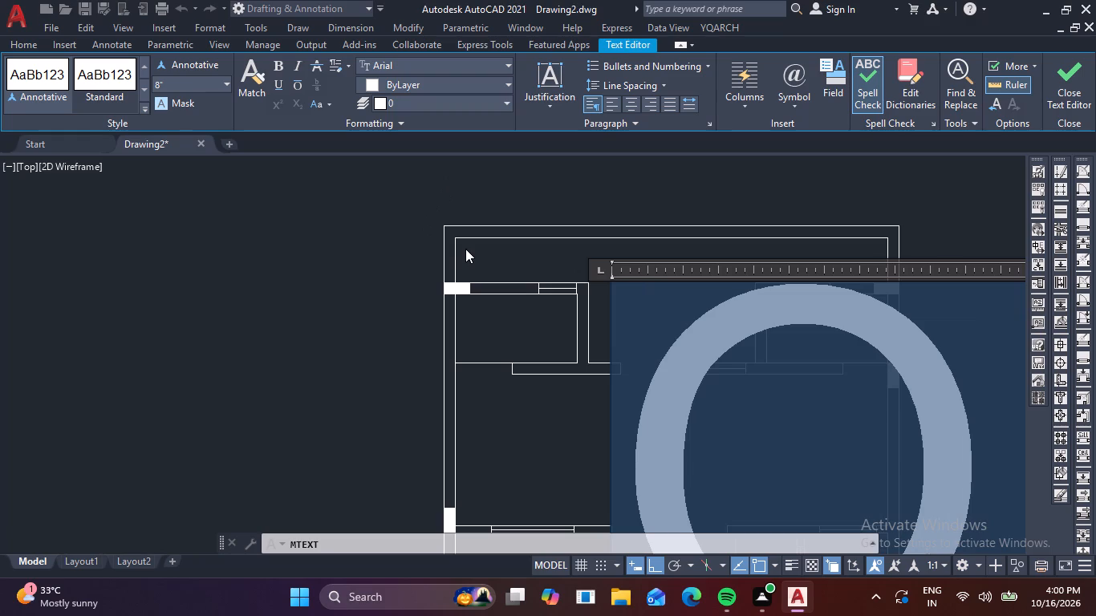
{"action": "left_click", "coordinate": [308, 239]}
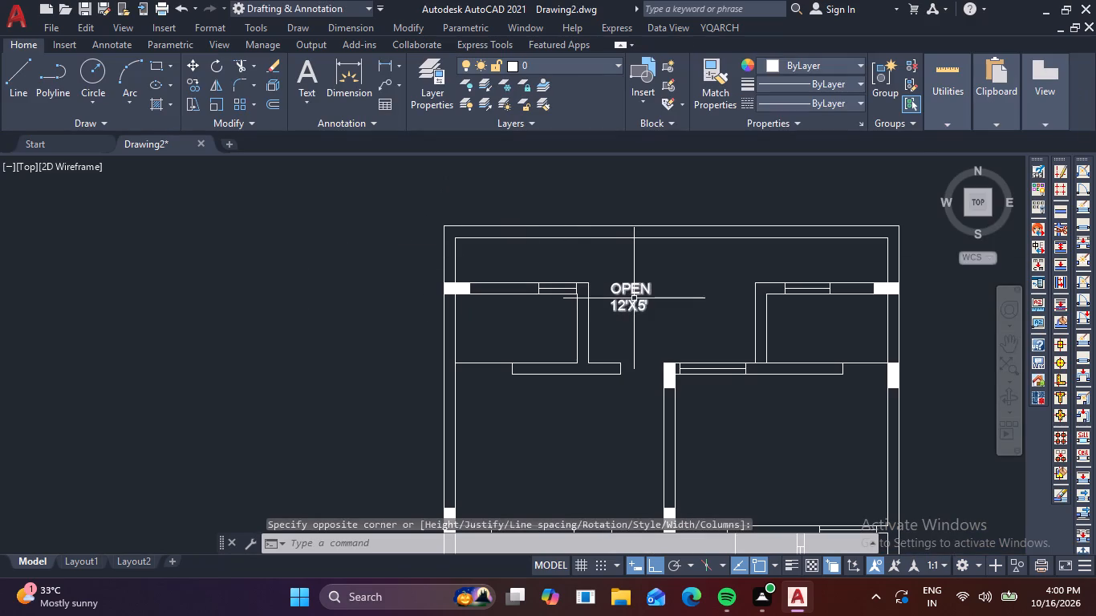
Move the OPEN 12'X5' label diagonally, with Ortho off, to the middle of the open space between the two small north rooms.
{"action": "left_click", "coordinate": [635, 306]}
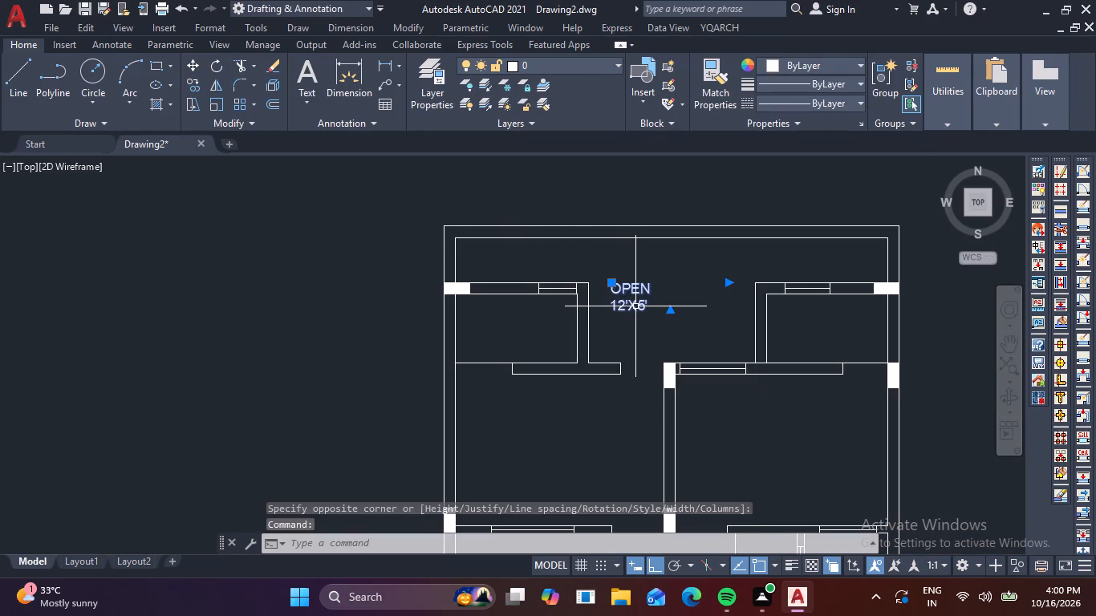
{"action": "type", "text": "M"}
{"action": "key", "text": "space"}
{"action": "left_click", "coordinate": [635, 306]}
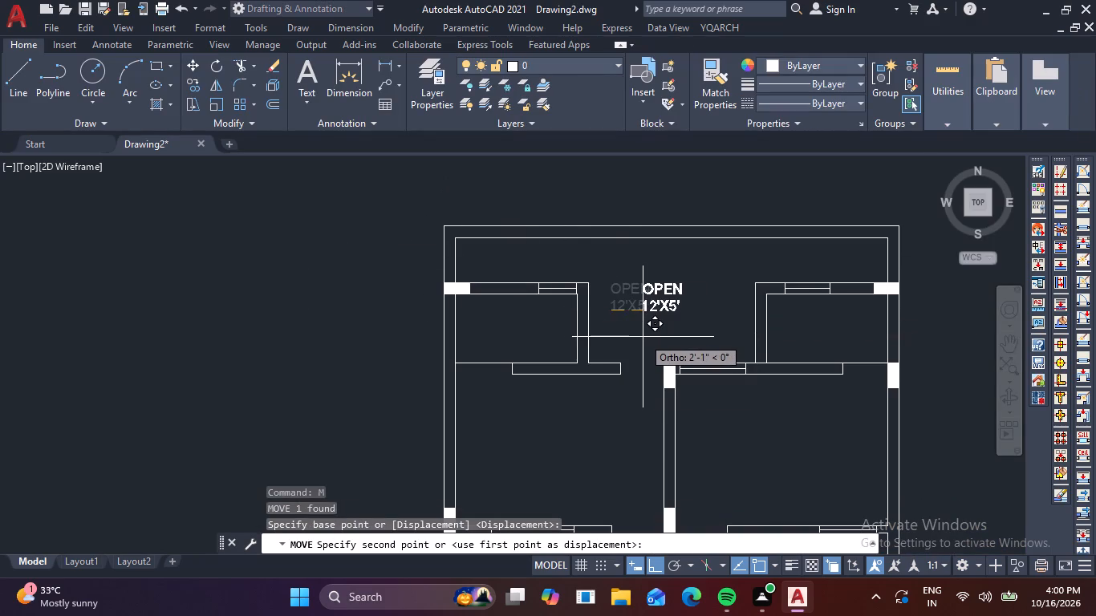
{"action": "key", "text": "F8"}
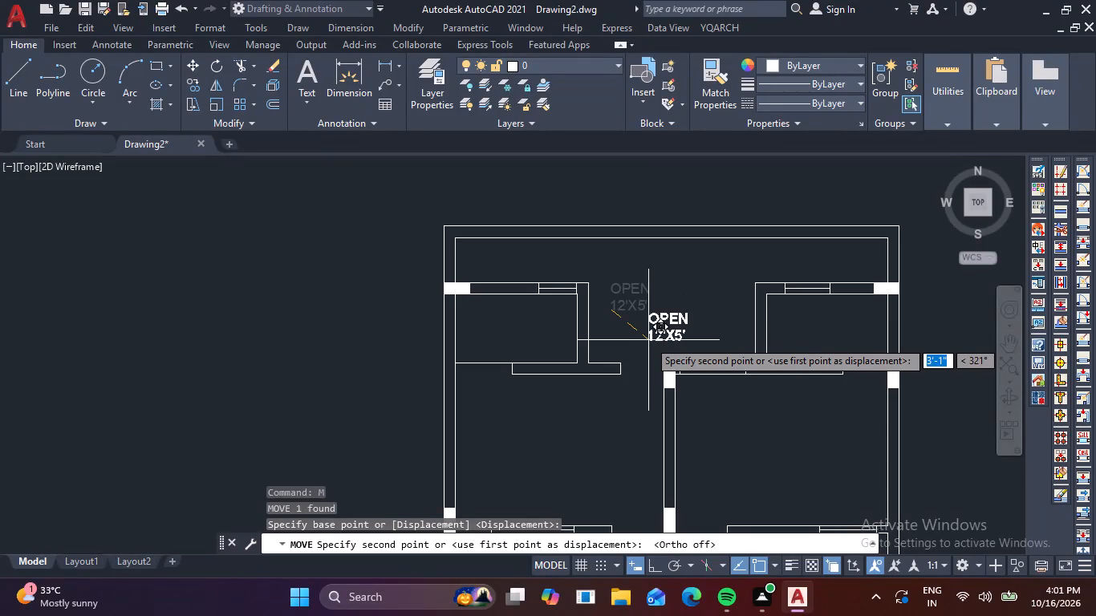
{"action": "left_click", "coordinate": [649, 334]}
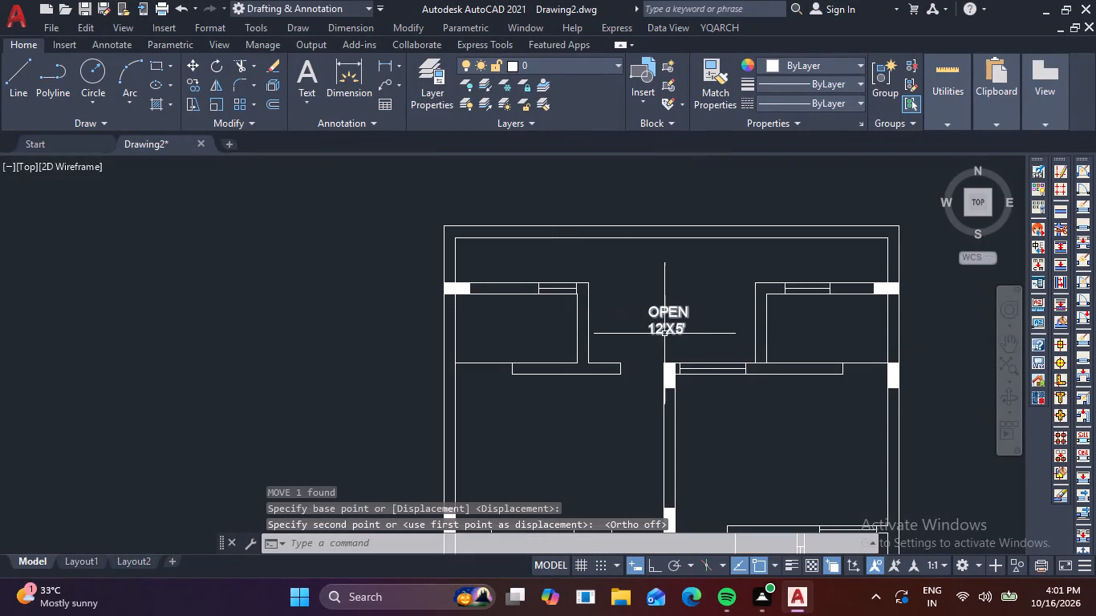
Copy the OPEN 12'X5' label into the west end of the north strip and into both small north rooms.
{"action": "left_click", "coordinate": [664, 334]}
{"action": "key", "text": "c"}
{"action": "type", "text": "O"}
{"action": "key", "text": "space"}
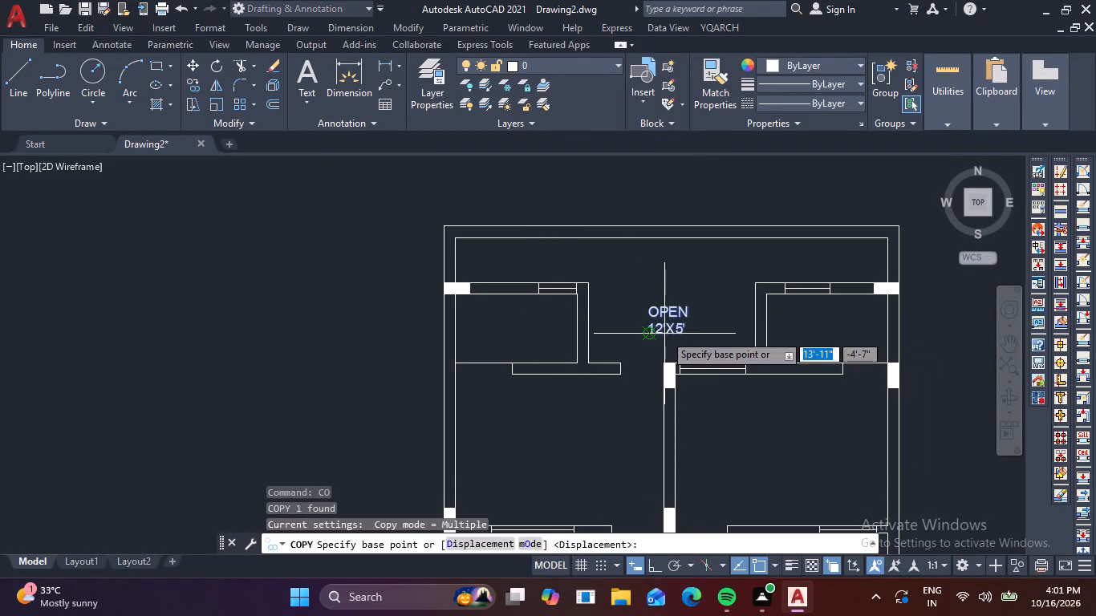
{"action": "left_click", "coordinate": [664, 334]}
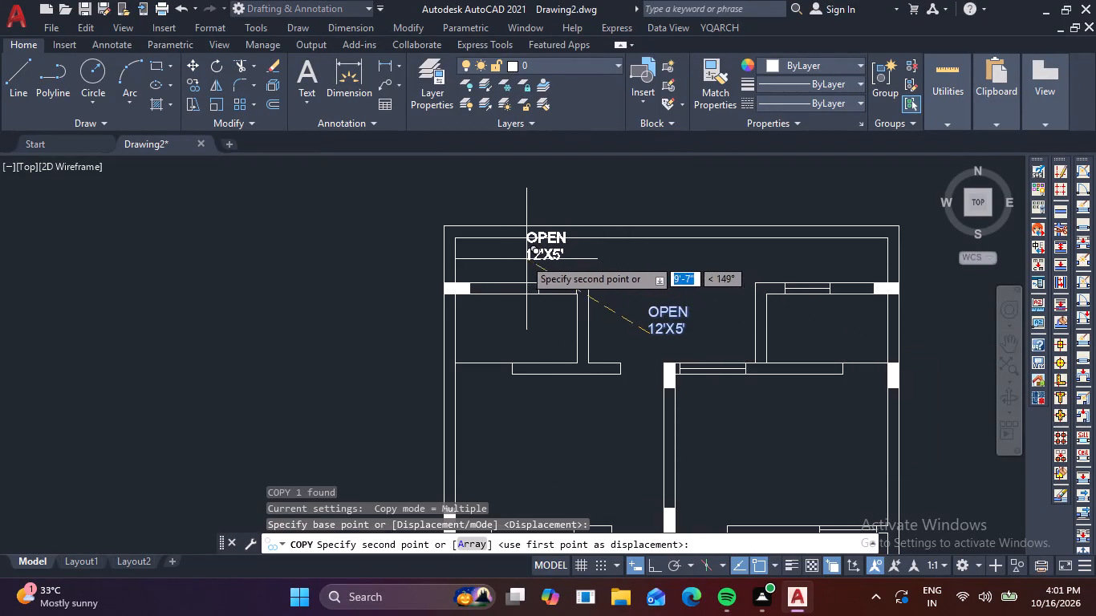
{"action": "scroll", "coordinate": [492, 269], "scroll_direction": "up", "scroll_amount": 1}
{"action": "left_click", "coordinate": [476, 271]}
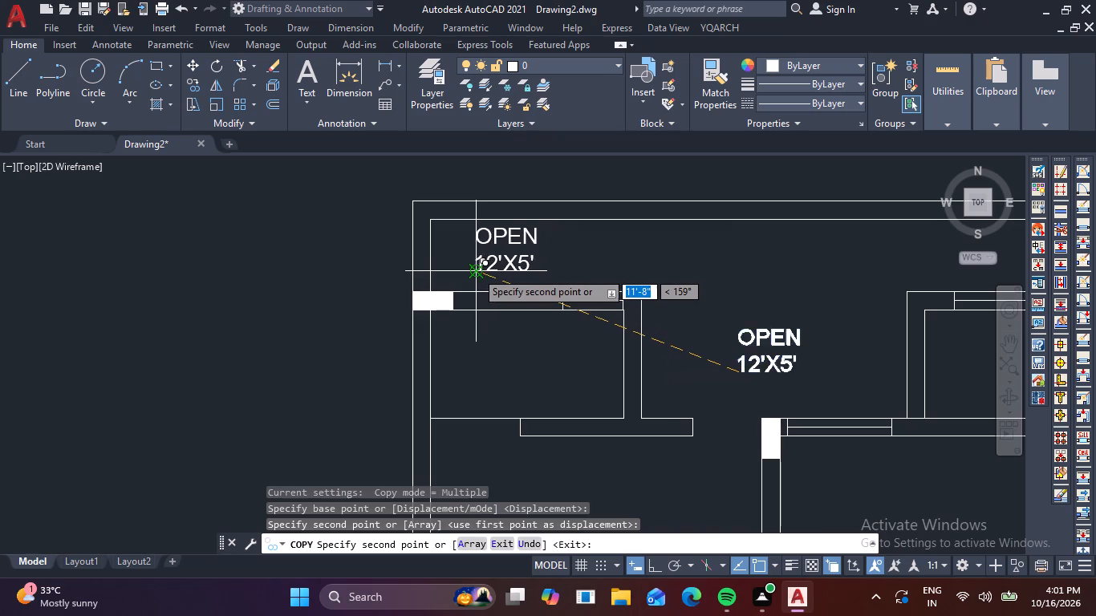
{"action": "scroll", "coordinate": [766, 305], "scroll_direction": "down", "scroll_amount": 1}
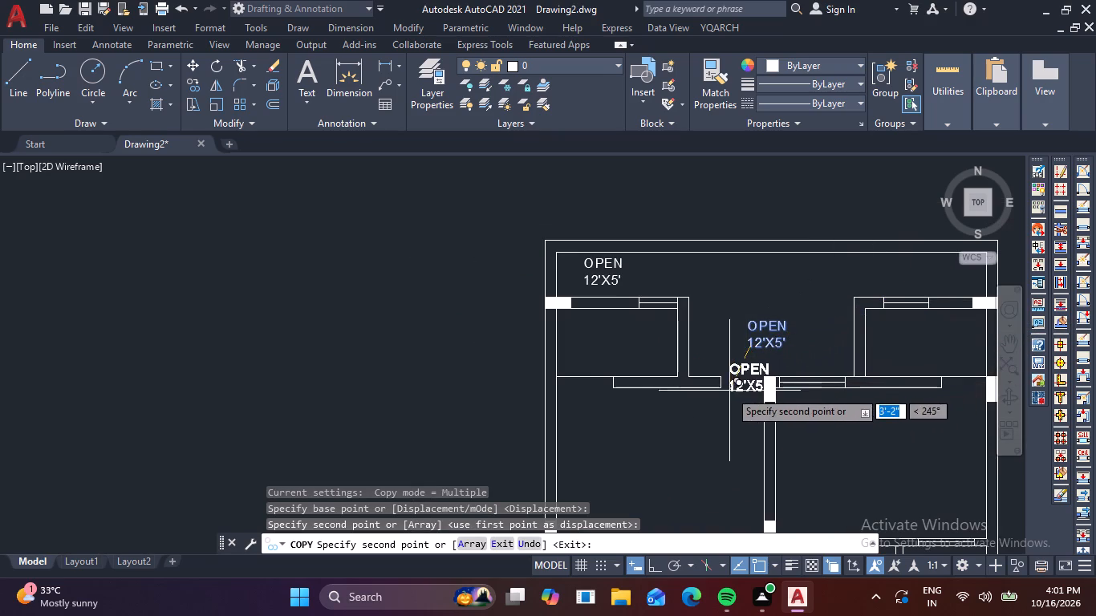
{"action": "left_click", "coordinate": [595, 355]}
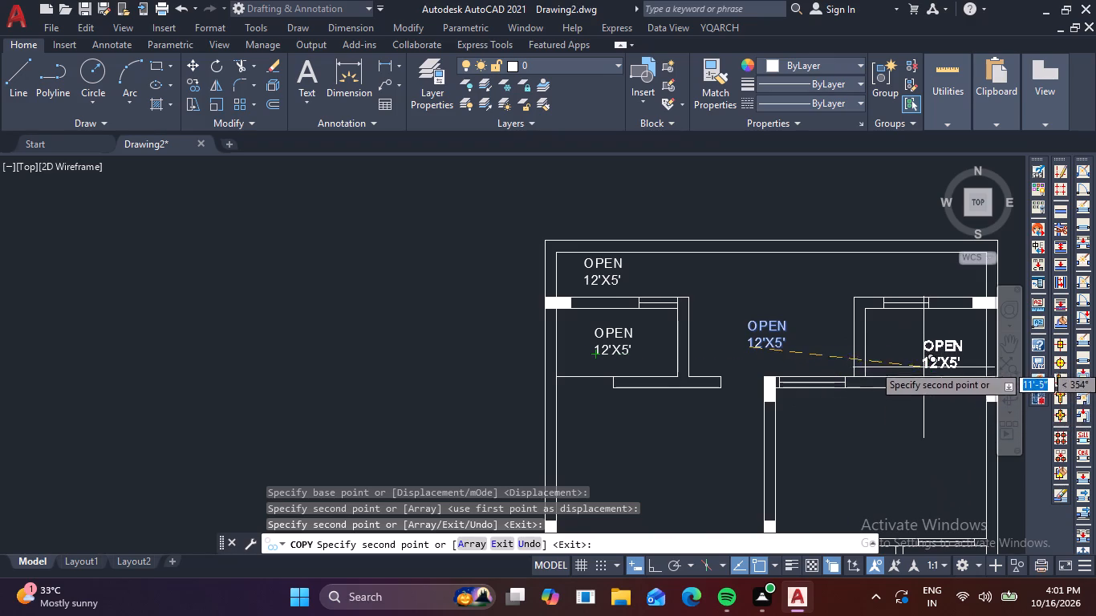
{"action": "left_click", "coordinate": [896, 350]}
Place further copies of the OPEN 12'X5' label in the west and east bedrooms below the small north rooms.
{"action": "middle_click_drag", "start_coordinate": [872, 440], "coordinate": [950, 358]}
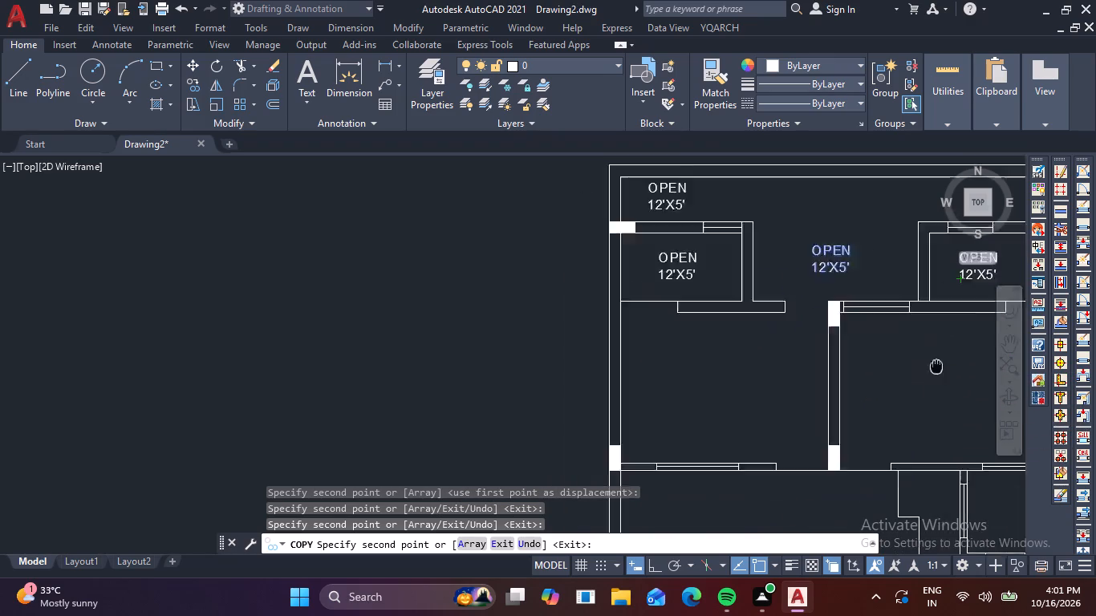
{"action": "middle_click_drag", "start_coordinate": [950, 358], "coordinate": [980, 318]}
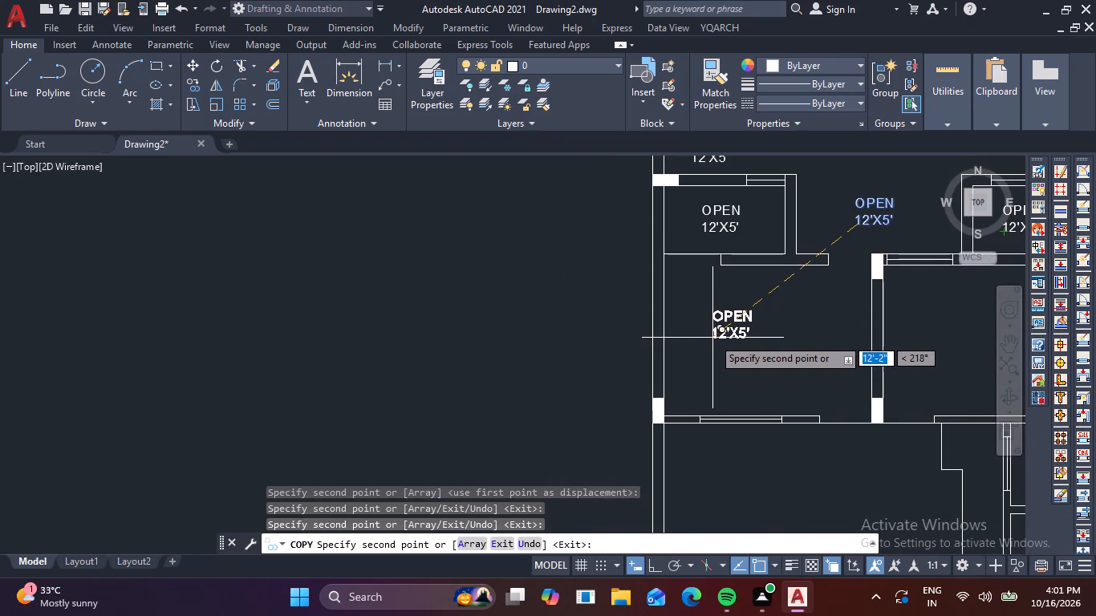
{"action": "left_click", "coordinate": [737, 331]}
{"action": "middle_click_drag", "start_coordinate": [840, 371], "coordinate": [806, 371]}
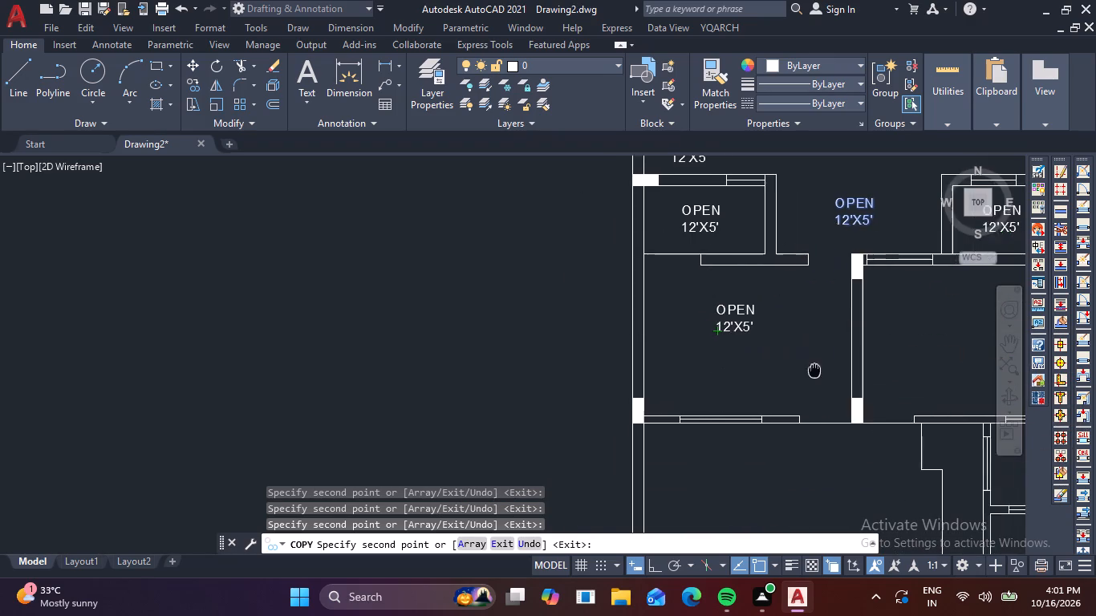
{"action": "middle_click_drag", "start_coordinate": [806, 371], "coordinate": [617, 358]}
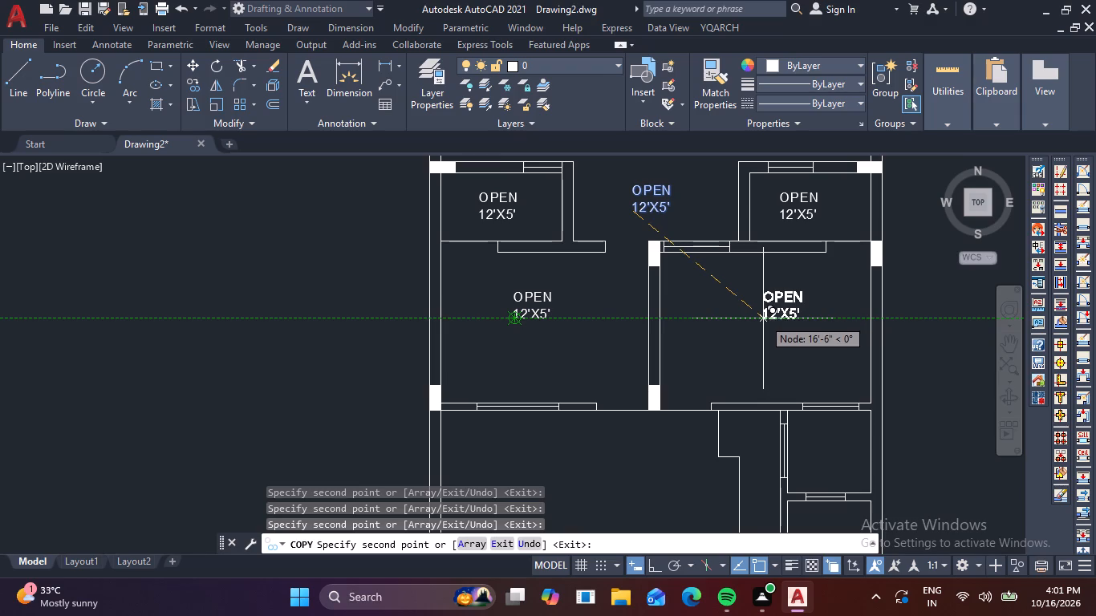
{"action": "left_click", "coordinate": [760, 321]}
Place label copies in the central hall, both small east rooms, the southeast room and the passage beside the staircase, and finish copying.
{"action": "middle_click_drag", "start_coordinate": [762, 399], "coordinate": [790, 294]}
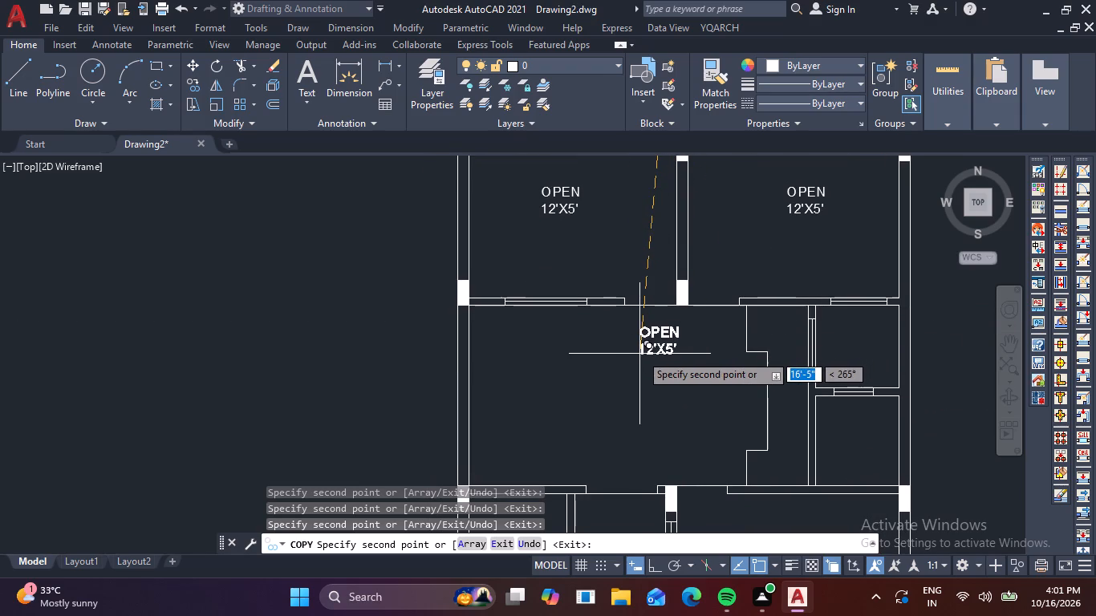
{"action": "left_click", "coordinate": [597, 404]}
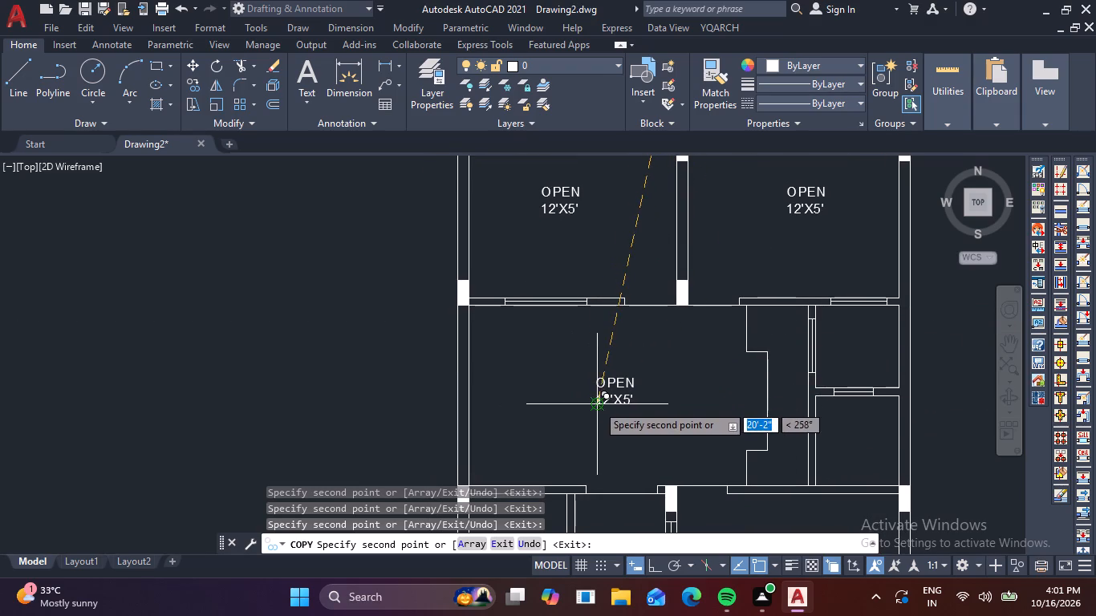
{"action": "left_click", "coordinate": [838, 355]}
{"action": "left_click", "coordinate": [842, 440]}
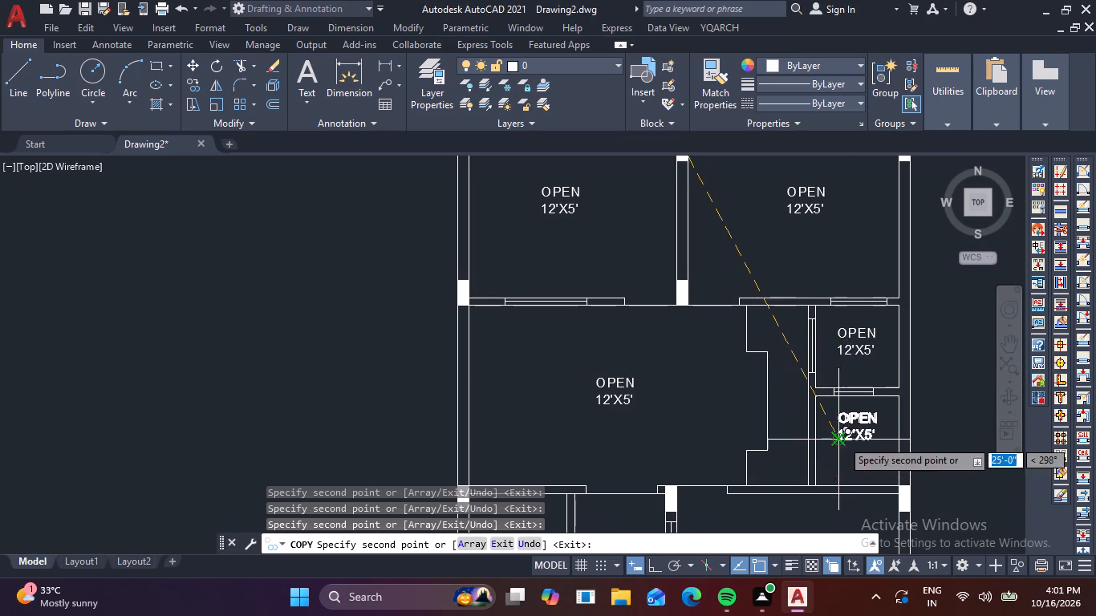
{"action": "middle_click_drag", "start_coordinate": [850, 456], "coordinate": [888, 325]}
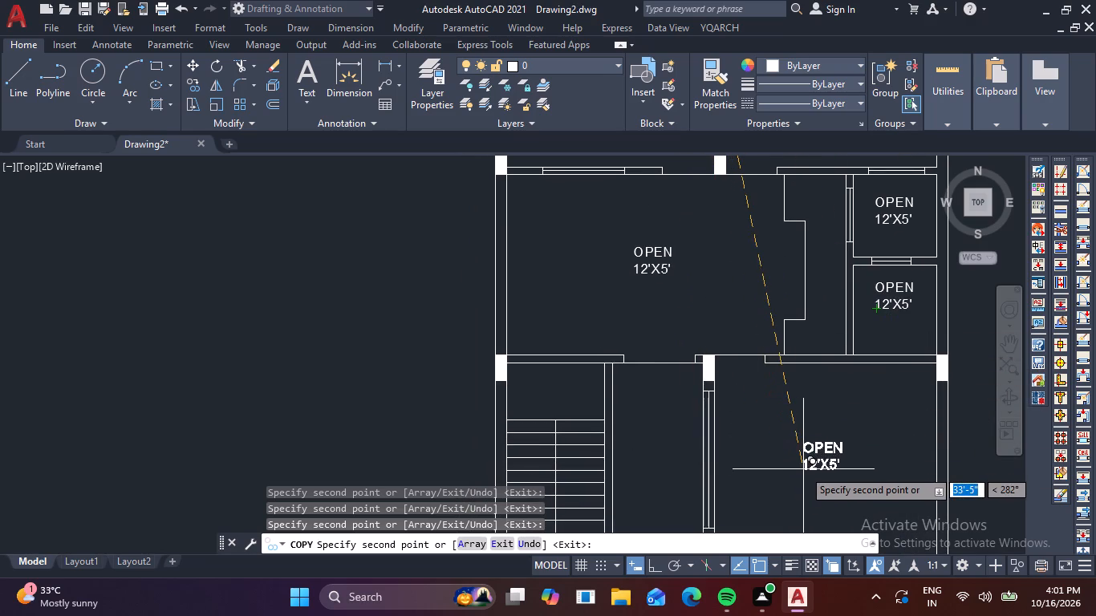
{"action": "left_click", "coordinate": [808, 473]}
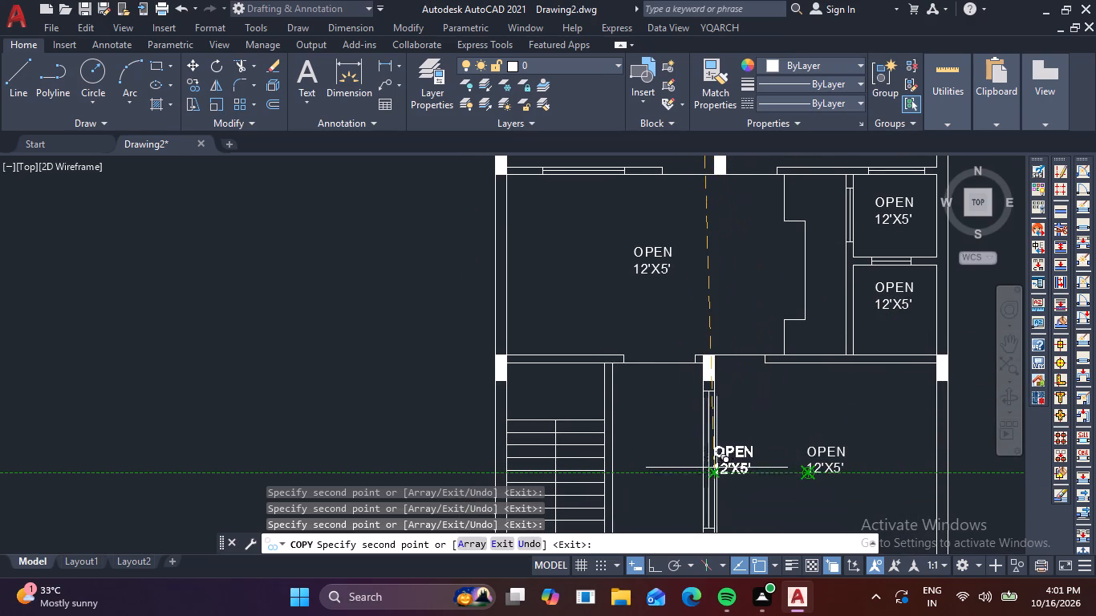
{"action": "left_click", "coordinate": [647, 449]}
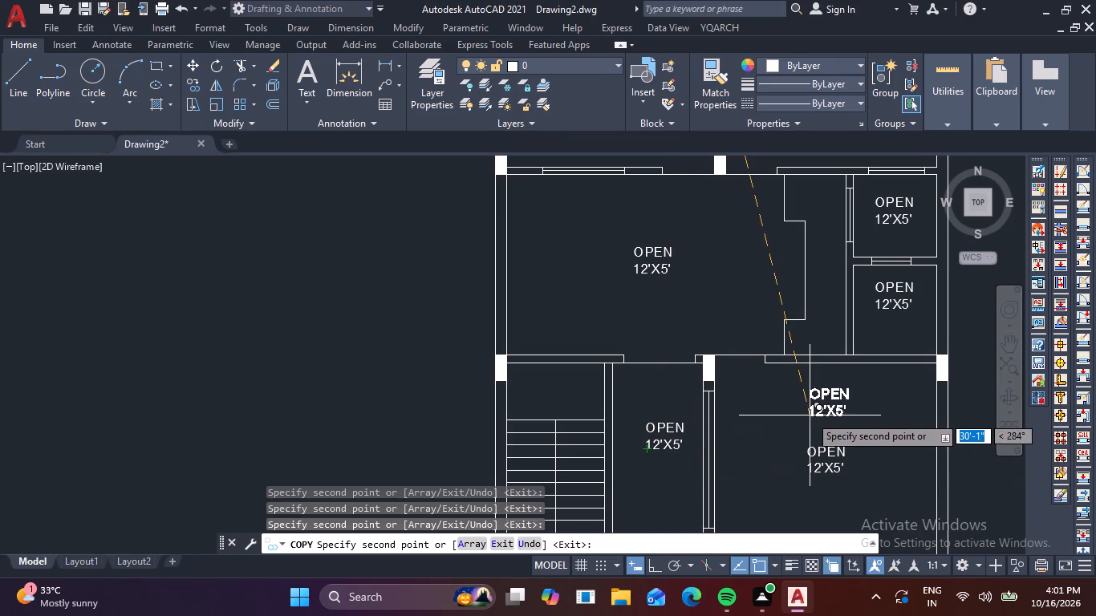
{"action": "key", "text": "Escape"}
Replace the label text in the north strip with the single line OPEN 3'.
{"action": "scroll", "coordinate": [807, 416], "scroll_direction": "down", "scroll_amount": 2}
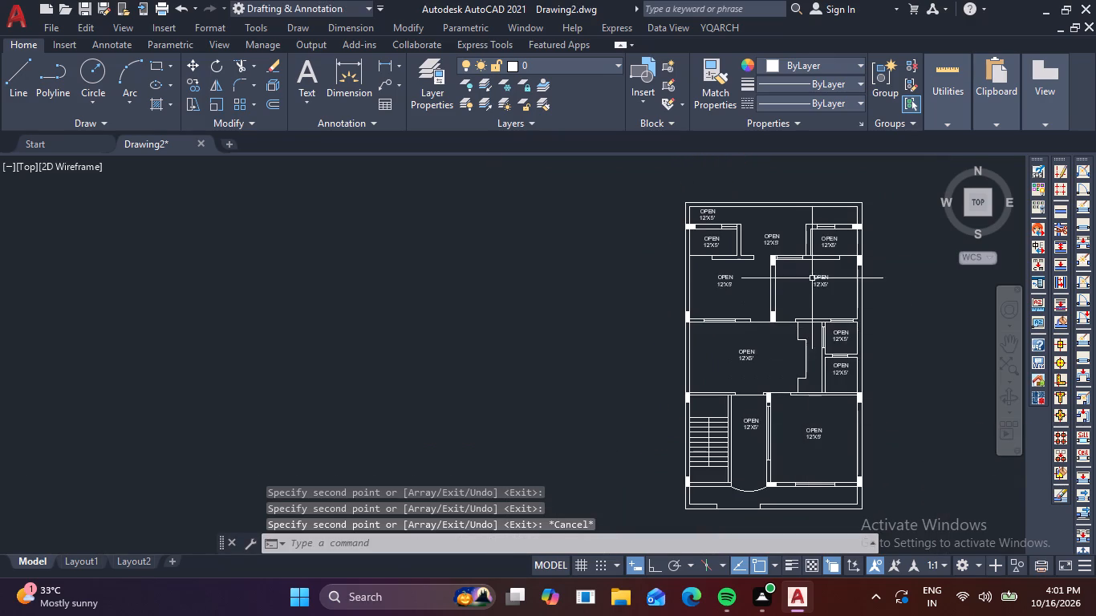
{"action": "scroll", "coordinate": [717, 213], "scroll_direction": "up", "scroll_amount": 3}
{"action": "double_click", "coordinate": [674, 235]}
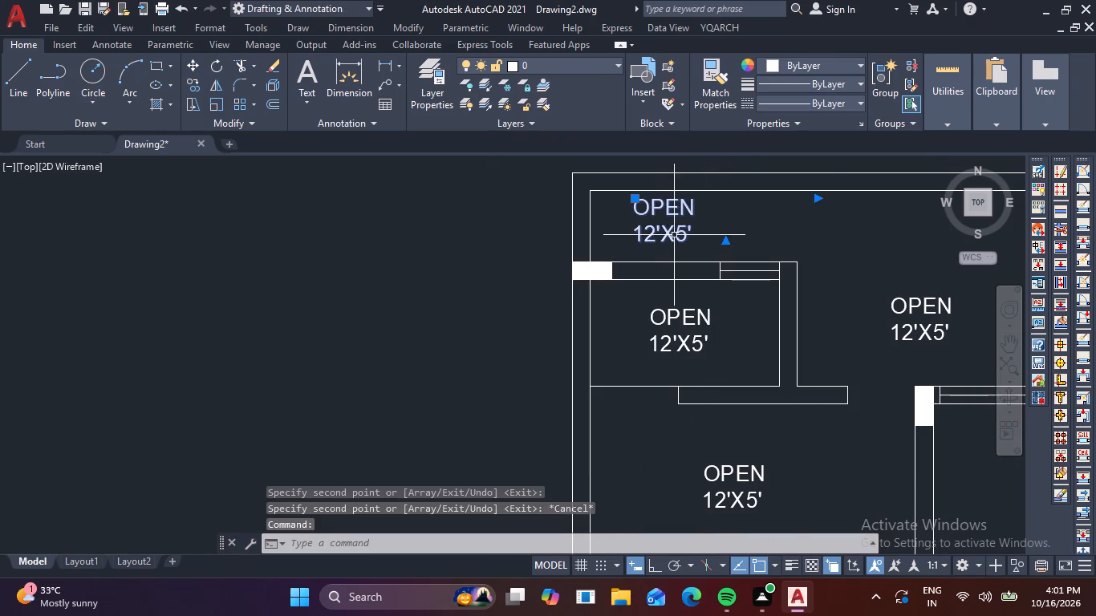
{"action": "left_click", "coordinate": [724, 239]}
{"action": "key", "text": "BackSpace"}
{"action": "key", "text": "BackSpace"}
{"action": "key", "text": "BackSpace"}
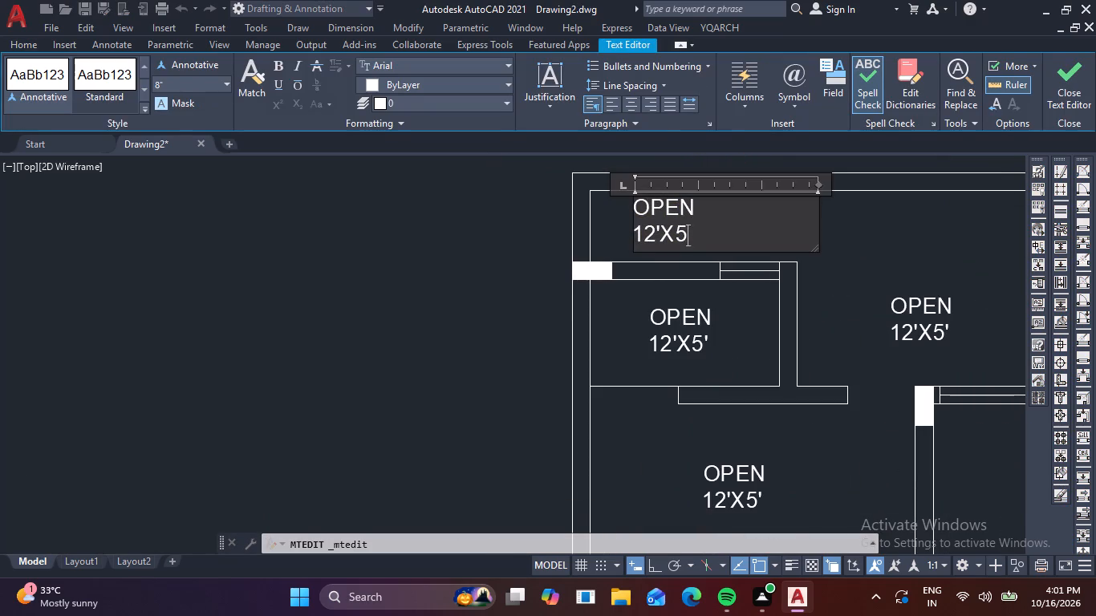
{"action": "key", "text": "BackSpace"}
{"action": "key", "text": "BackSpace"}
{"action": "key", "text": "BackSpace"}
{"action": "key", "text": "BackSpace"}
{"action": "key", "text": "BackSpace"}
{"action": "key", "text": "BackSpace"}
{"action": "key", "text": "BackSpace"}
{"action": "key", "text": "BackSpace"}
{"action": "key", "text": "BackSpace"}
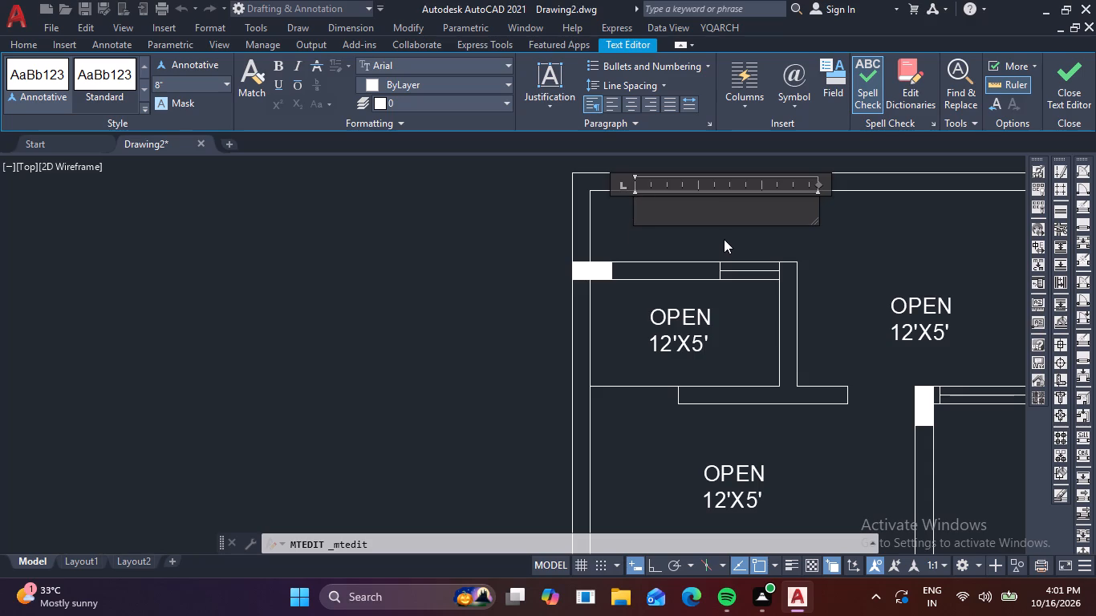
{"action": "type", "text": "OPEN"}
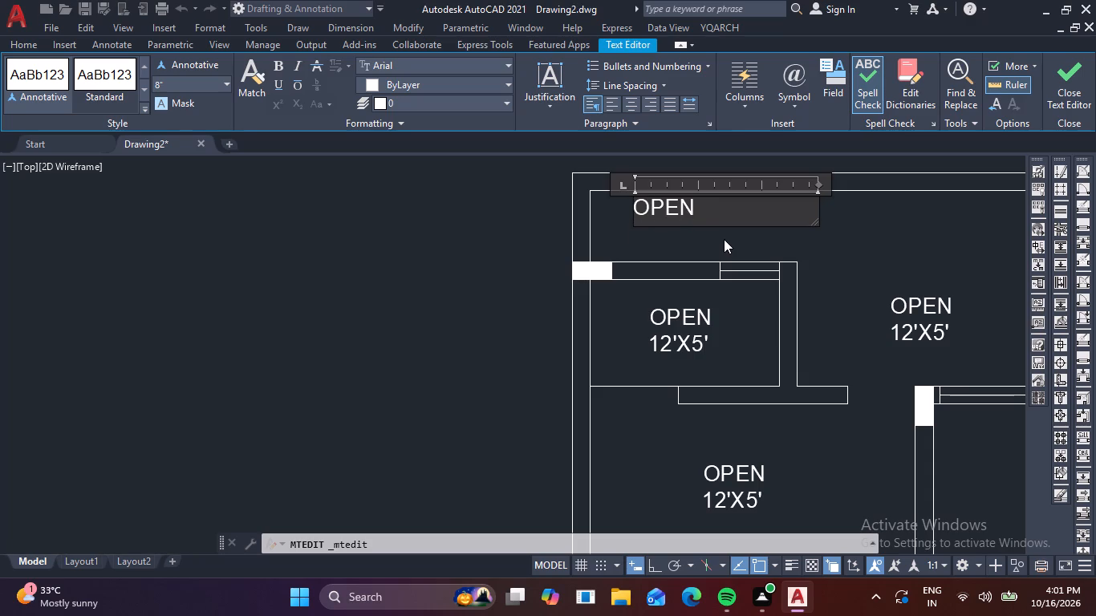
{"action": "key", "text": "space"}
{"action": "type", "text": "3'"}
{"action": "left_click", "coordinate": [700, 344]}
Replace the label text in the small northwest room with BATH and 8'X4'6" on a second line.
{"action": "double_click", "coordinate": [700, 344]}
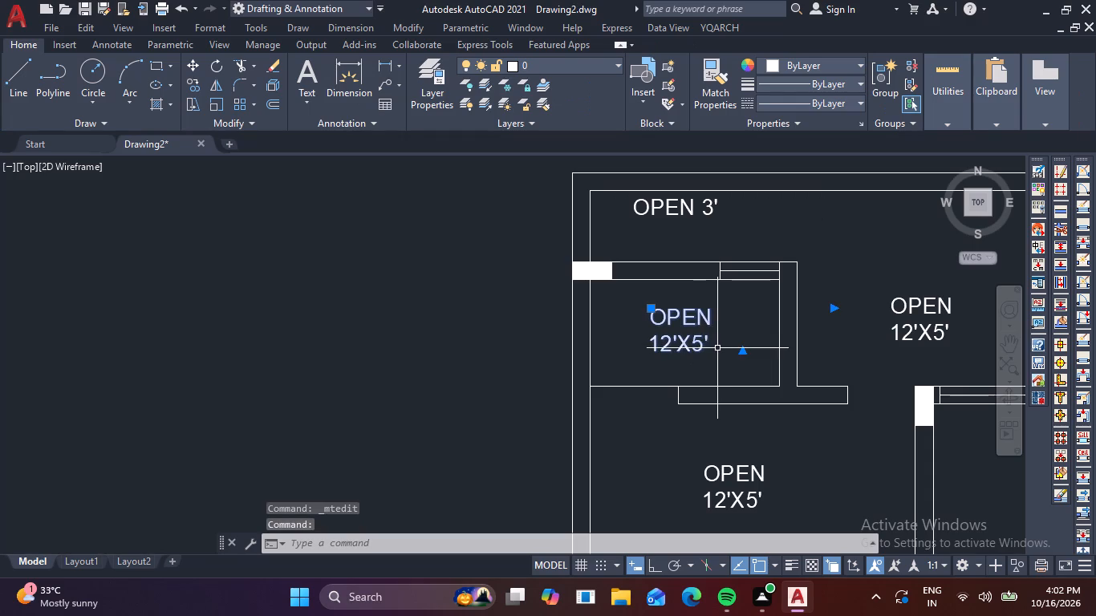
{"action": "double_click", "coordinate": [706, 342]}
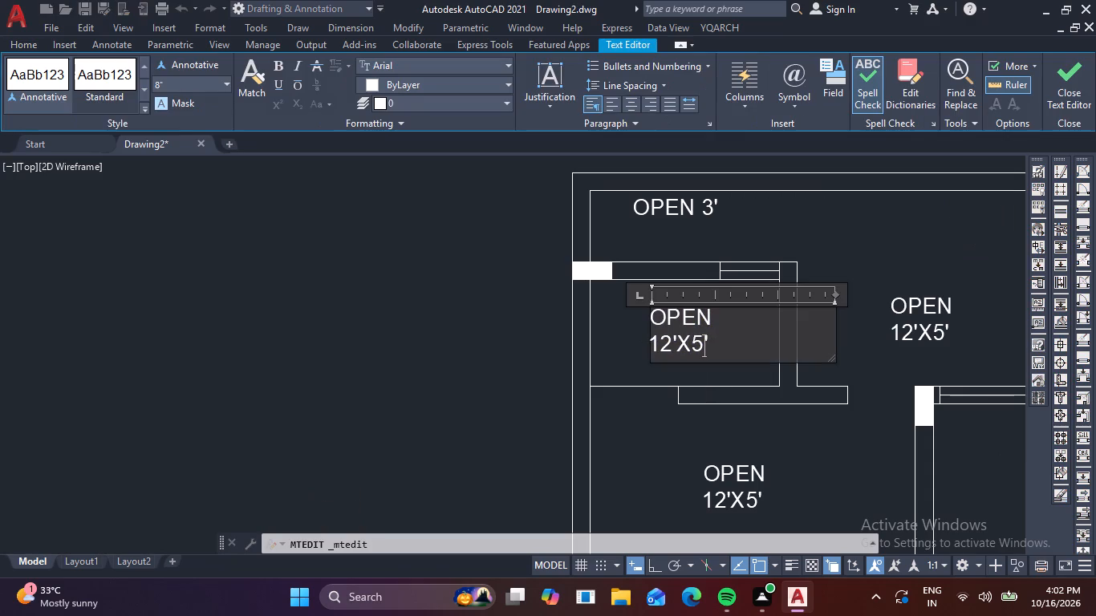
{"action": "key", "text": "Right"}
{"action": "key", "text": "BackSpace"}
{"action": "key", "text": "BackSpace"}
{"action": "key", "text": "BackSpace"}
{"action": "key", "text": "BackSpace"}
{"action": "key", "text": "BackSpace"}
{"action": "key", "text": "BackSpace"}
{"action": "key", "text": "BackSpace"}
{"action": "key", "text": "BackSpace"}
{"action": "key", "text": "BackSpace"}
{"action": "key", "text": "BackSpace"}
{"action": "key", "text": "BackSpace"}
{"action": "key", "text": "BackSpace"}
{"action": "key", "text": "BackSpace"}
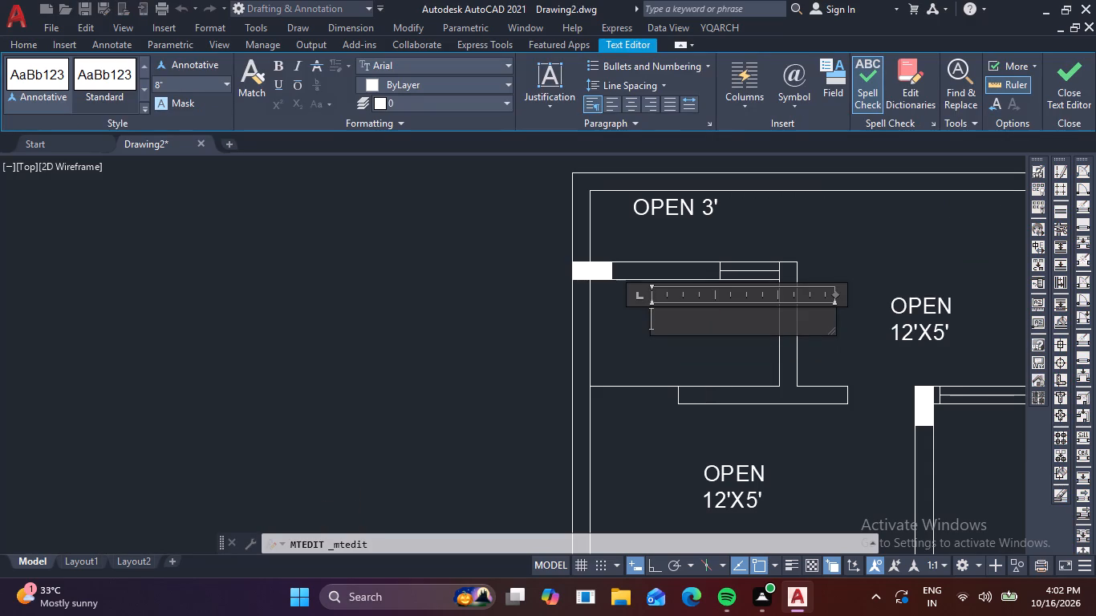
{"action": "type", "text": "BATH"}
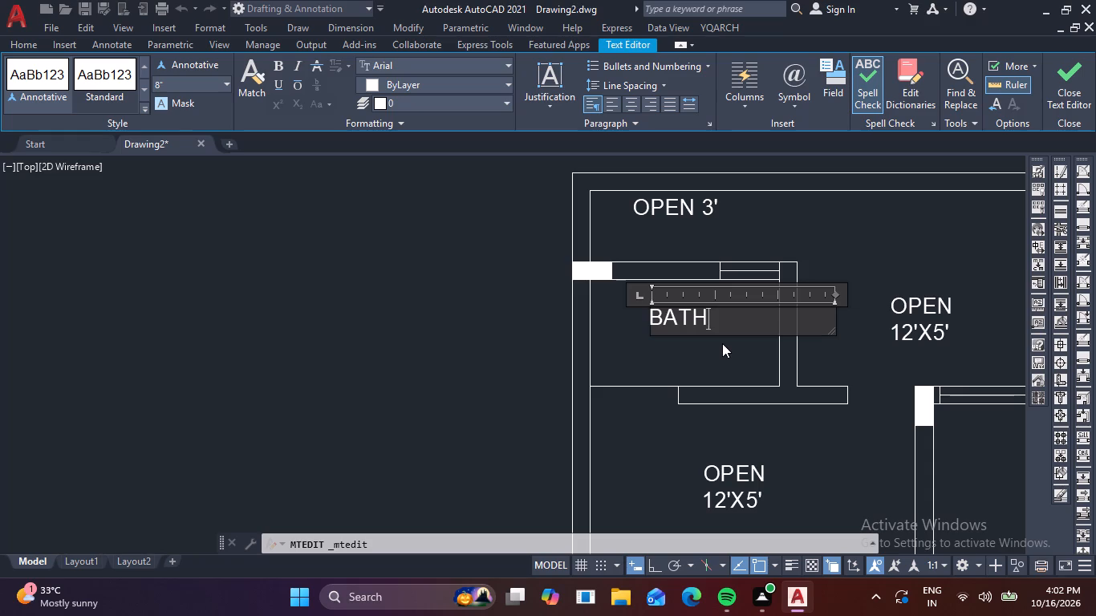
{"action": "key", "text": "Return"}
{"action": "key", "text": "8"}
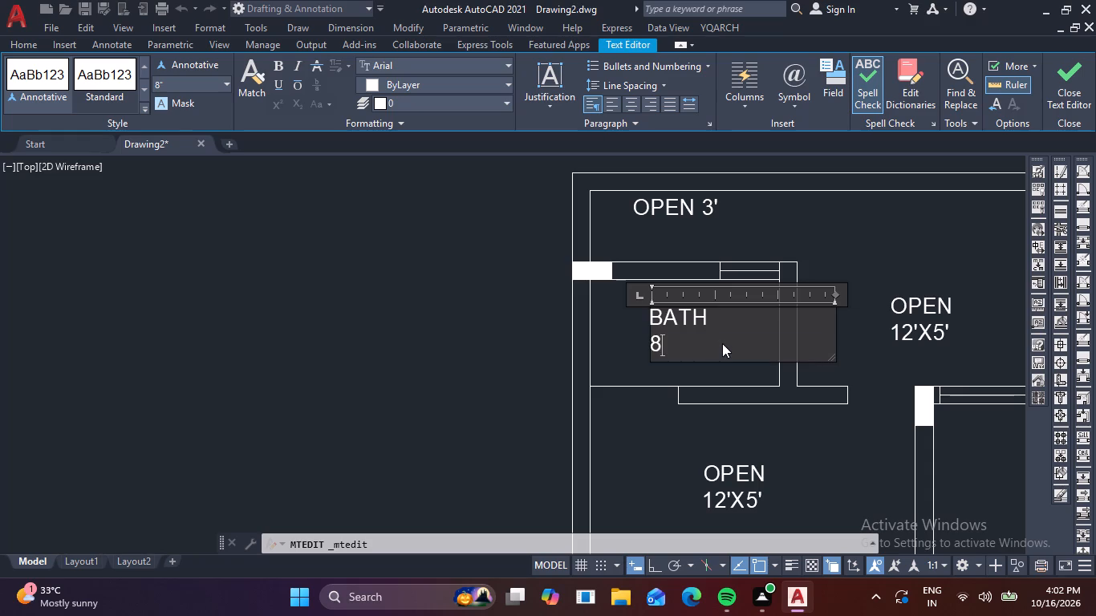
{"action": "key", "text": "apostrophe"}
{"action": "key", "text": "x"}
{"action": "type", "text": "4'"}
{"action": "key", "text": "6"}
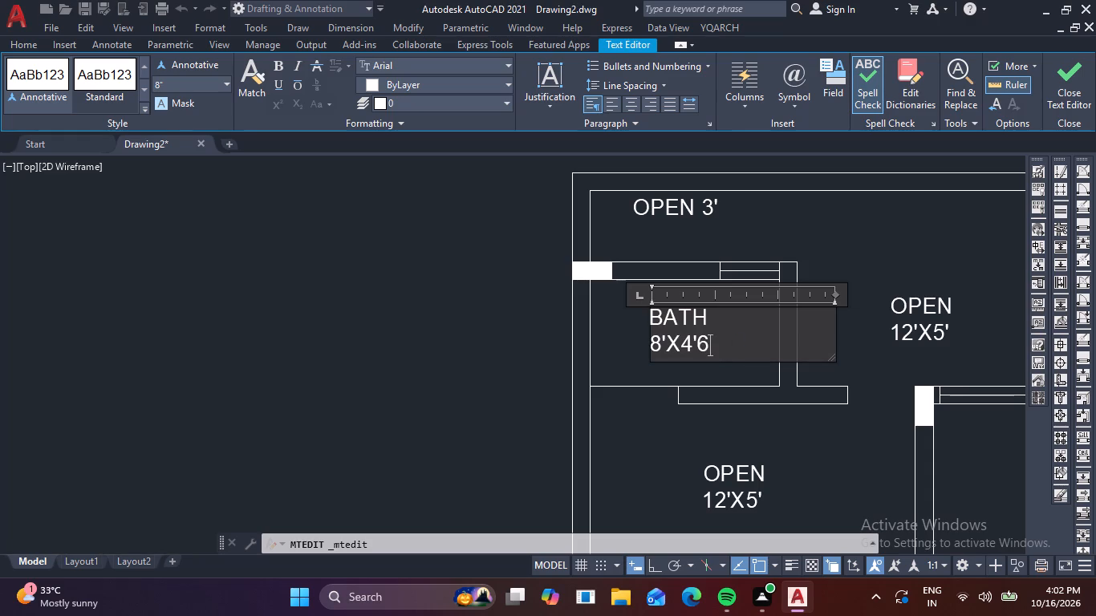
{"action": "key", "text": "shift+quotedbl"}
{"action": "left_click", "coordinate": [933, 261]}
Replace the label text in the small northeast room with BATH and 8'X10' on a second line.
{"action": "middle_click_drag", "start_coordinate": [941, 265], "coordinate": [485, 278]}
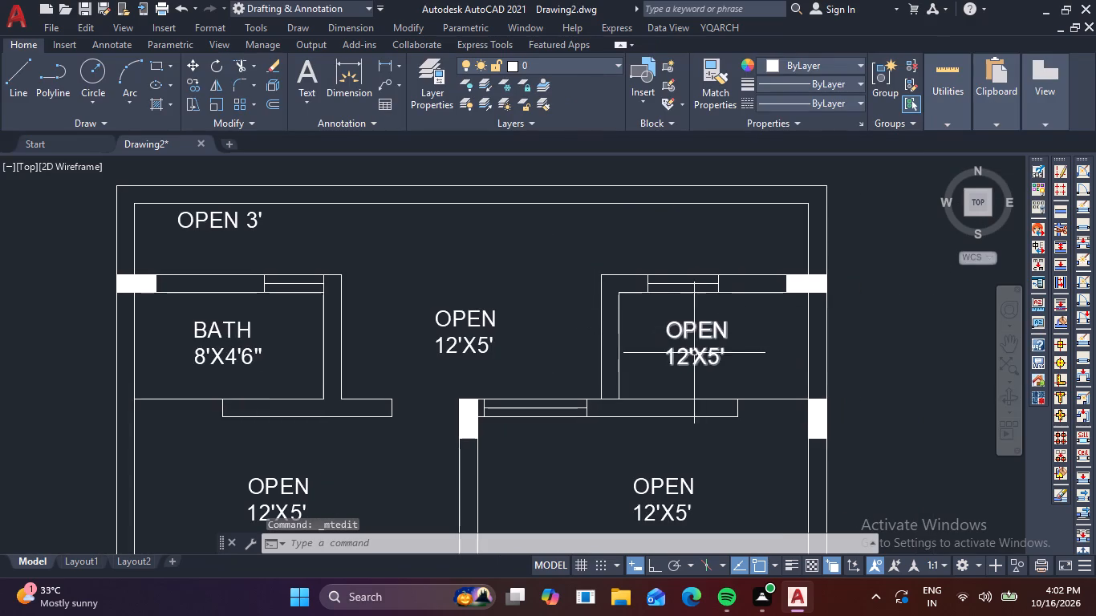
{"action": "double_click", "coordinate": [694, 353]}
{"action": "left_click", "coordinate": [740, 361]}
{"action": "key", "text": "BackSpace"}
{"action": "key", "text": "BackSpace"}
{"action": "key", "text": "BackSpace"}
{"action": "key", "text": "BackSpace"}
{"action": "key", "text": "BackSpace"}
{"action": "key", "text": "BackSpace"}
{"action": "key", "text": "BackSpace"}
{"action": "key", "text": "BackSpace"}
{"action": "key", "text": "BackSpace"}
{"action": "key", "text": "BackSpace"}
{"action": "key", "text": "BackSpace"}
{"action": "key", "text": "BackSpace"}
{"action": "key", "text": "BackSpace"}
{"action": "key", "text": "BackSpace"}
{"action": "key", "text": "BackSpace"}
{"action": "key", "text": "BackSpace"}
{"action": "key", "text": "BackSpace"}
{"action": "key", "text": "BackSpace"}
{"action": "key", "text": "BackSpace"}
{"action": "key", "text": "BackSpace"}
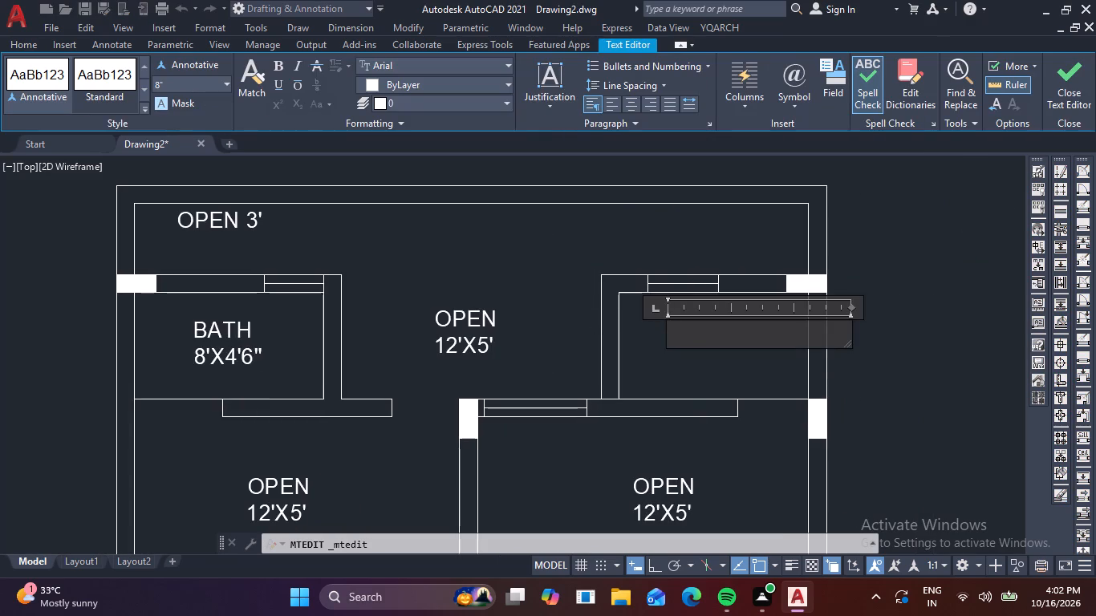
{"action": "type", "text": "BAT"}
{"action": "key", "text": "h"}
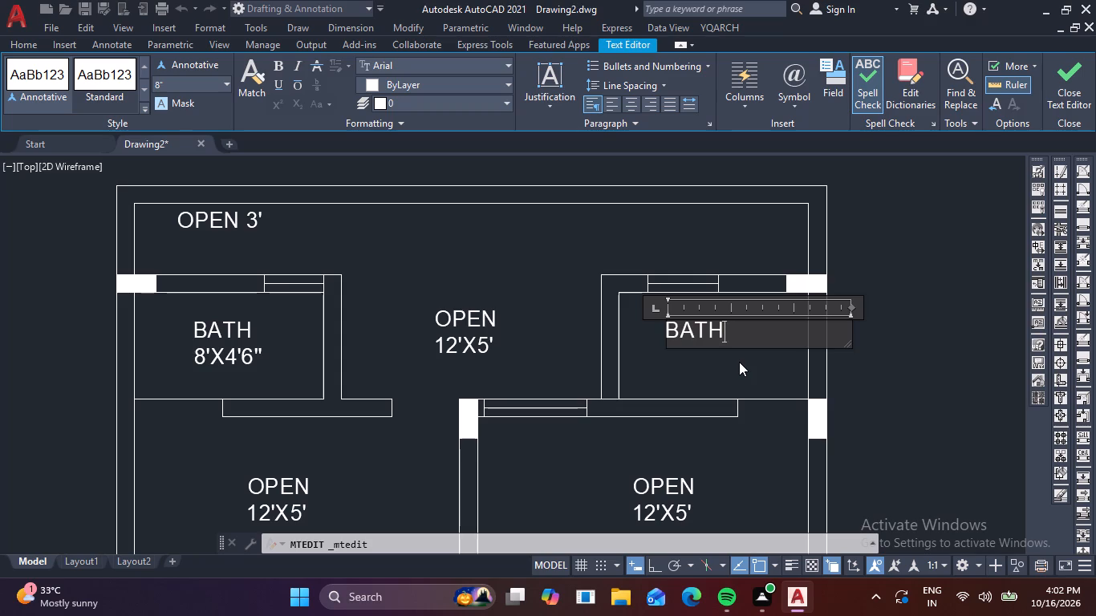
{"action": "key", "text": "Return"}
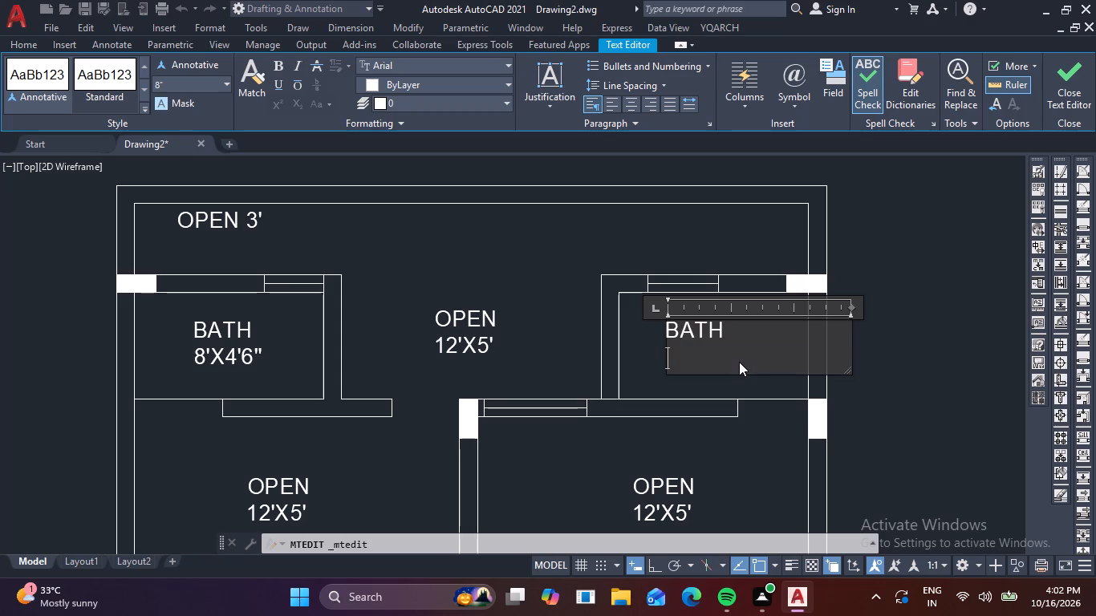
{"action": "key", "text": "8"}
{"action": "key", "text": "apostrophe"}
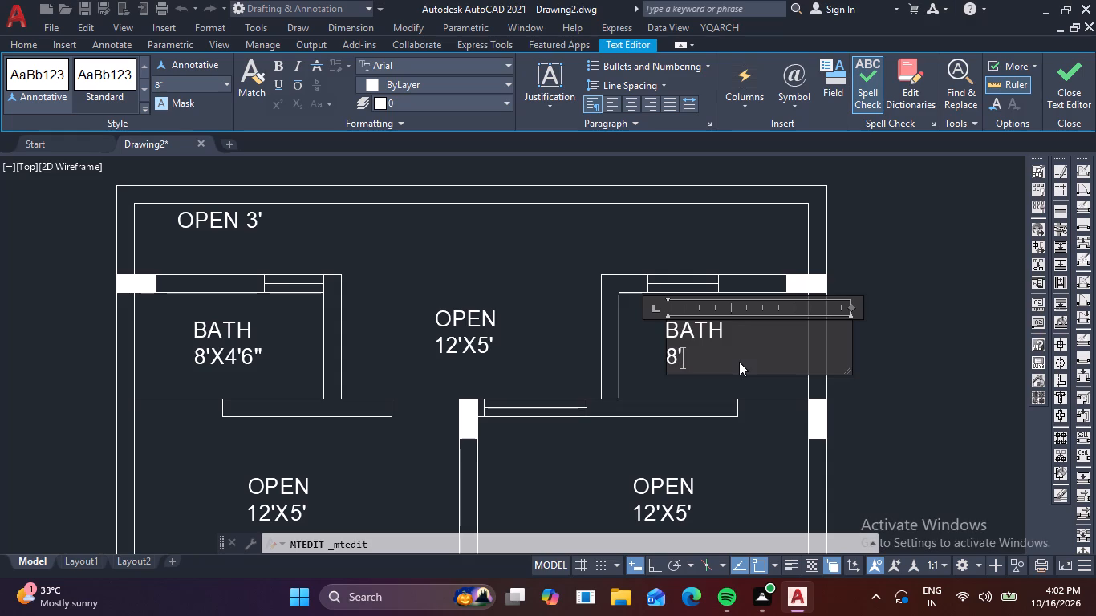
{"action": "key", "text": "x"}
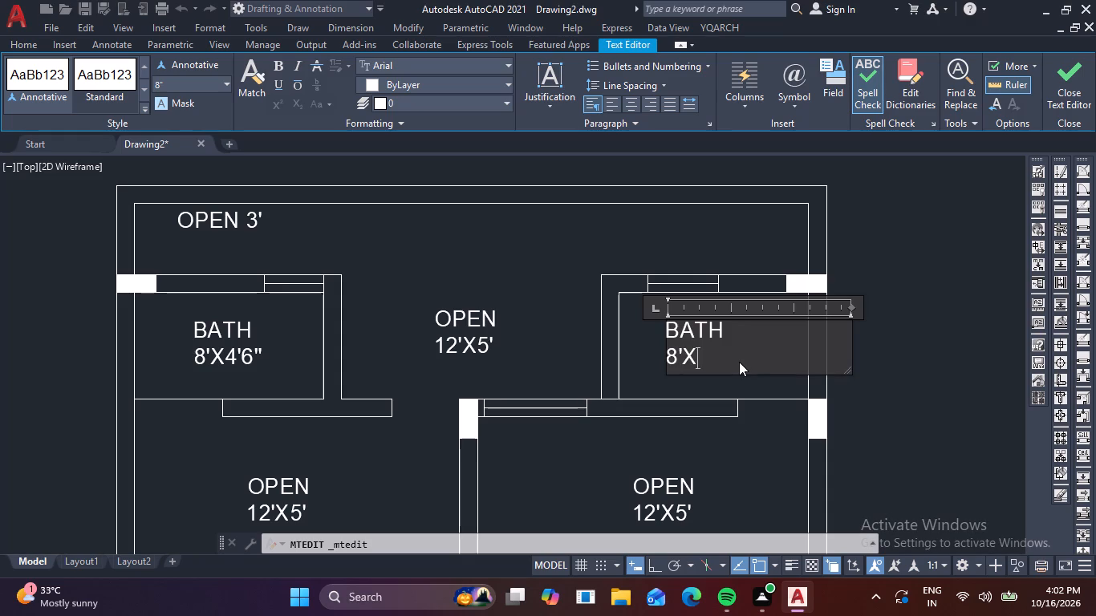
{"action": "type", "text": "10"}
{"action": "key", "text": "apostrophe"}
{"action": "left_click", "coordinate": [647, 443]}
Replace the label text in the west bedroom below the bath with BED ROOM and 13'9"X10' on a second line.
{"action": "middle_click_drag", "start_coordinate": [654, 436], "coordinate": [867, 295]}
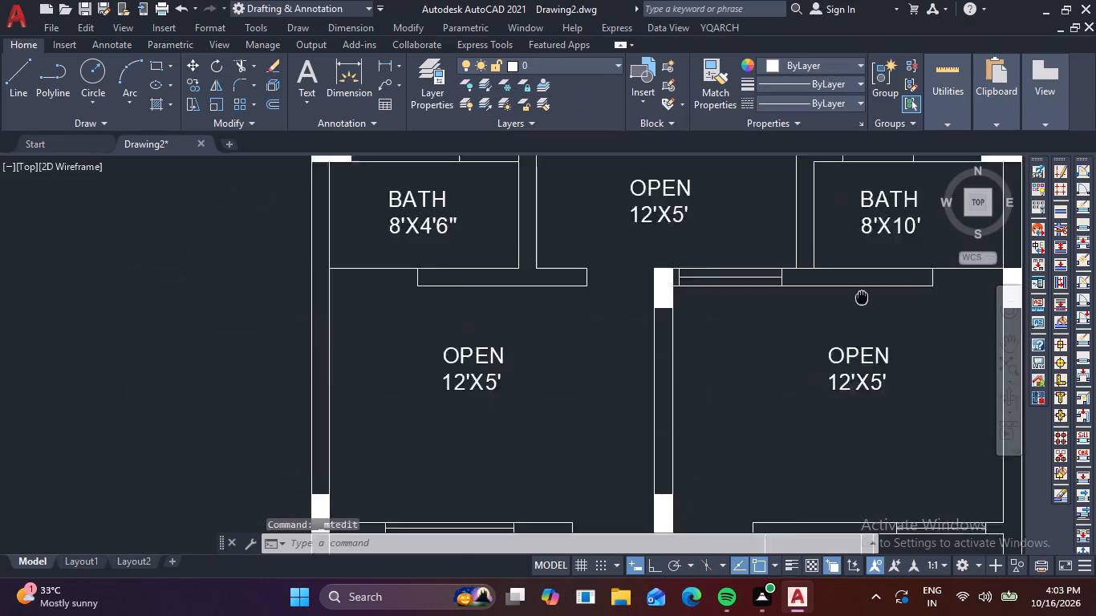
{"action": "middle_click_drag", "start_coordinate": [867, 295], "coordinate": [879, 289]}
{"action": "double_click", "coordinate": [528, 362]}
{"action": "left_click", "coordinate": [547, 366]}
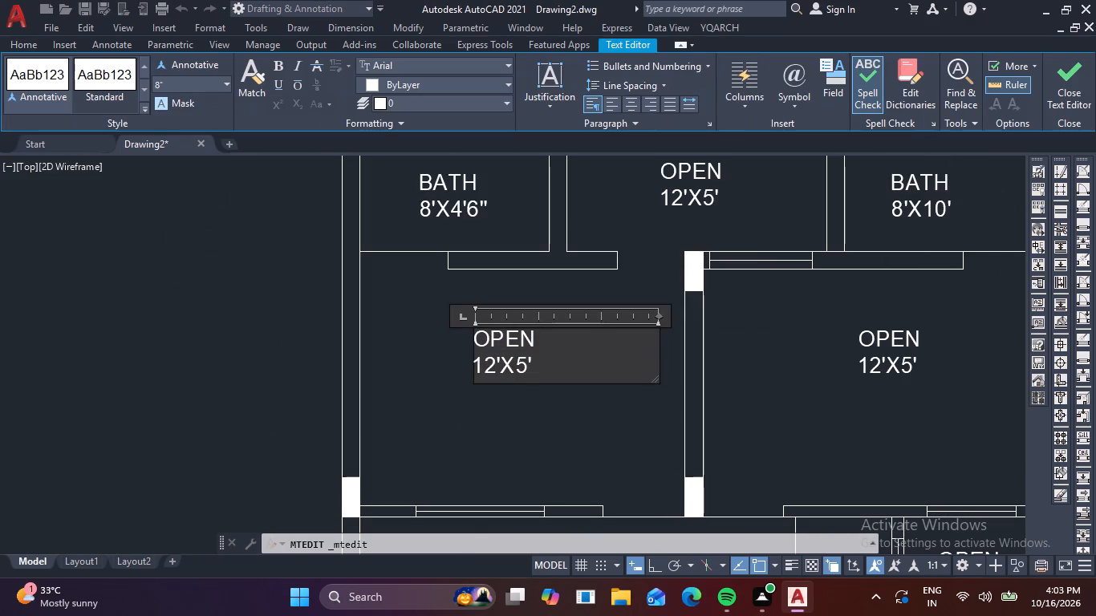
{"action": "key", "text": "BackSpace"}
{"action": "key", "text": "BackSpace"}
{"action": "key", "text": "BackSpace"}
{"action": "key", "text": "BackSpace"}
{"action": "key", "text": "BackSpace"}
{"action": "key", "text": "BackSpace"}
{"action": "key", "text": "BackSpace"}
{"action": "key", "text": "BackSpace"}
{"action": "key", "text": "BackSpace"}
{"action": "key", "text": "BackSpace"}
{"action": "key", "text": "BackSpace"}
{"action": "key", "text": "BackSpace"}
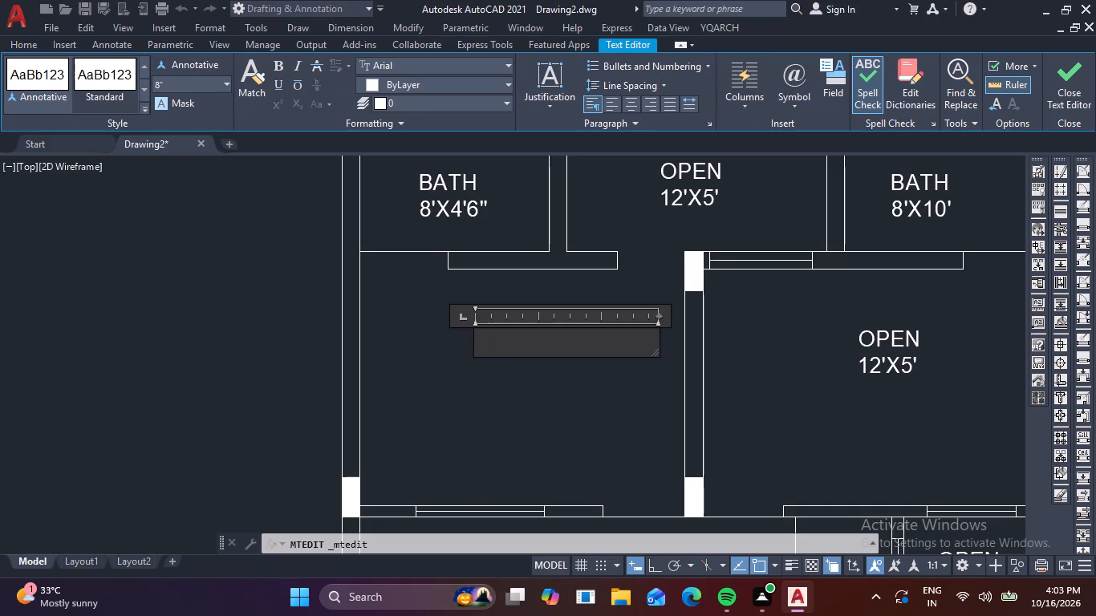
{"action": "type", "text": "BED"}
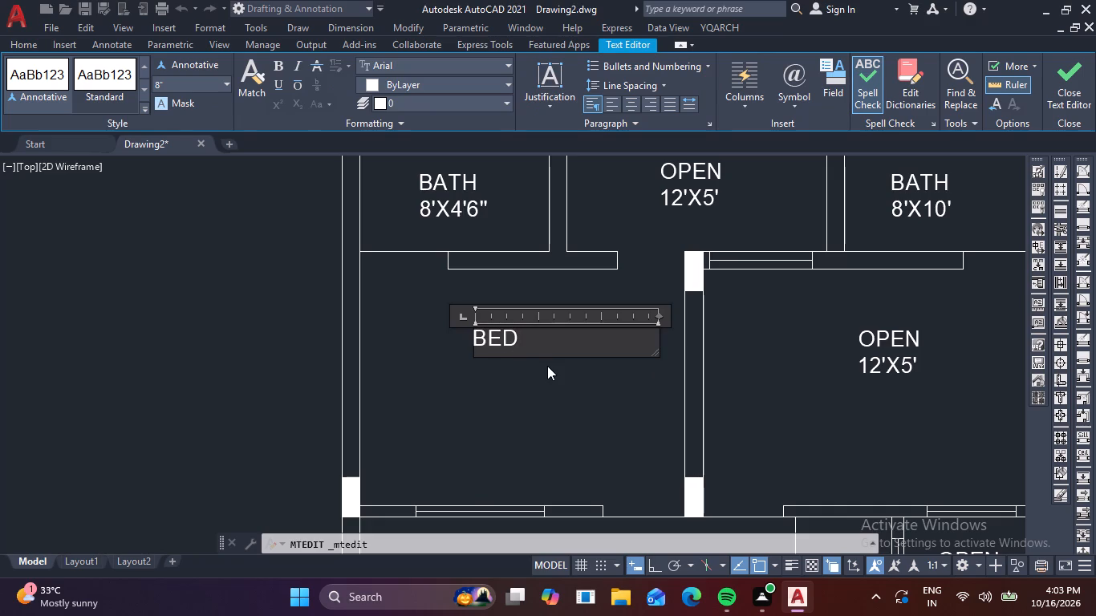
{"action": "key", "text": "space"}
{"action": "type", "text": "ROOM"}
{"action": "key", "text": "Return"}
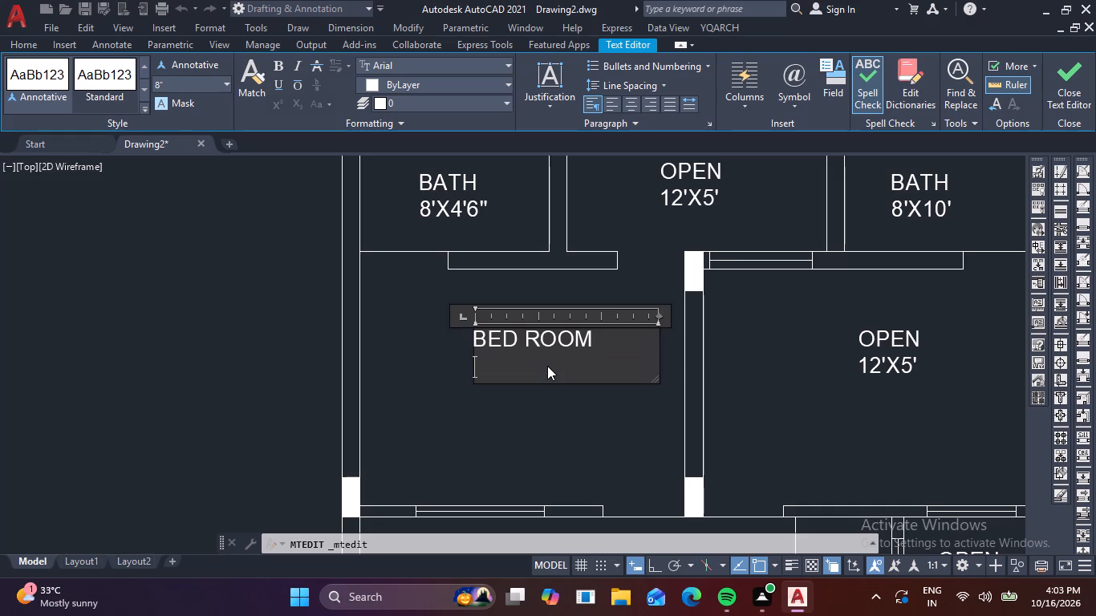
{"action": "type", "text": "13'"}
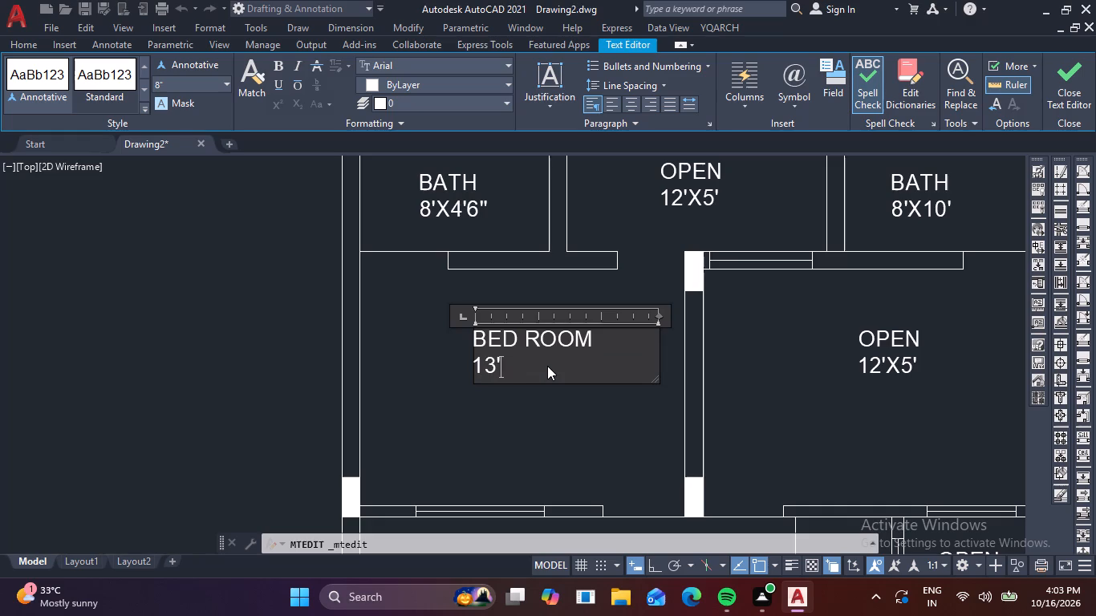
{"action": "key", "text": "9"}
{"action": "key", "text": "shift+quotedbl"}
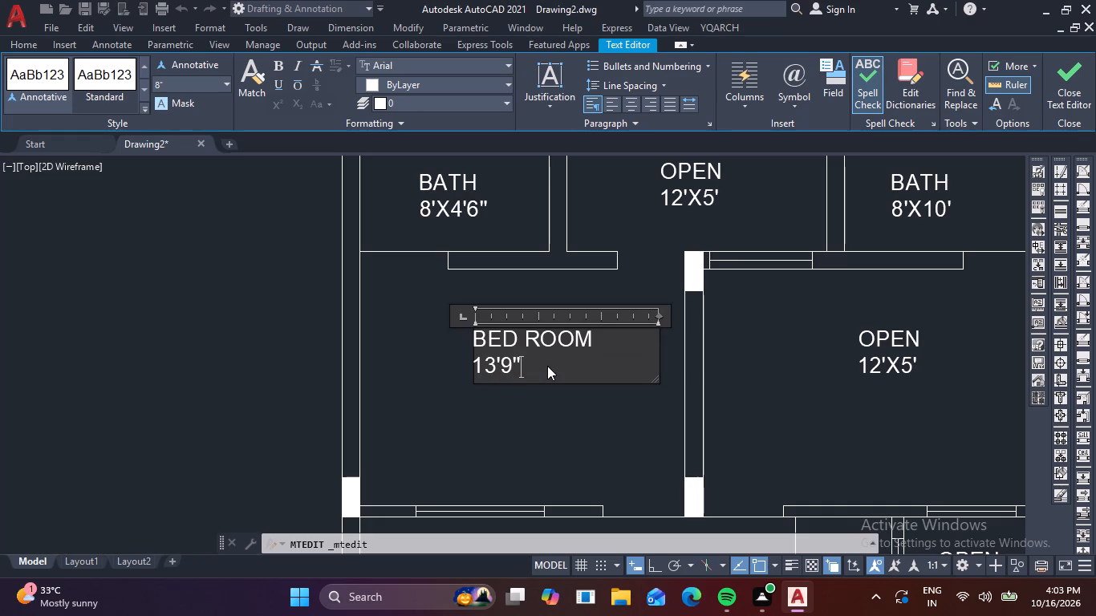
{"action": "key", "text": "x"}
{"action": "type", "text": "12'"}
{"action": "key", "text": "BackSpace"}
{"action": "key", "text": "BackSpace"}
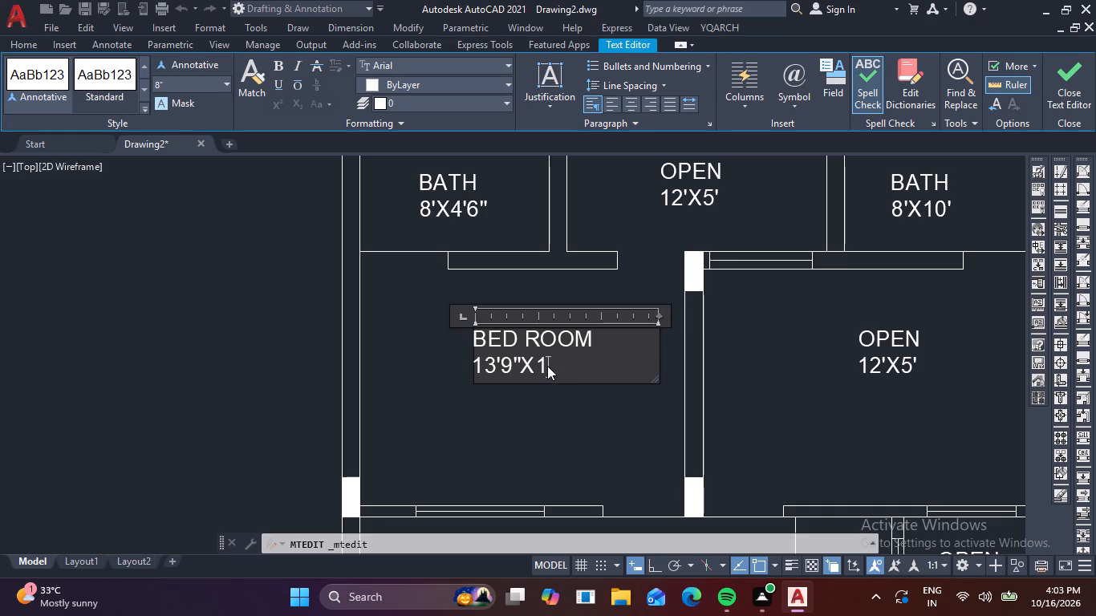
{"action": "type", "text": "0'"}
{"action": "left_click", "coordinate": [912, 360]}
Replace the label text in the east bedroom with BED ROOM and 14'9"X10' on a second line.
{"action": "double_click", "coordinate": [911, 361]}
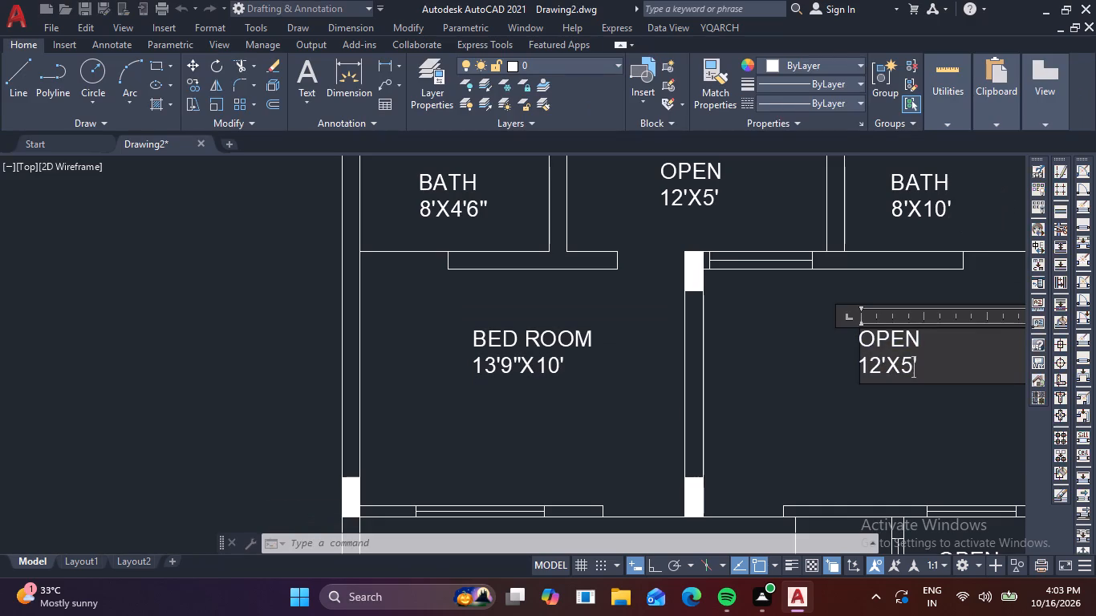
{"action": "left_click", "coordinate": [918, 362]}
{"action": "key", "text": "BackSpace"}
{"action": "key", "text": "BackSpace"}
{"action": "key", "text": "BackSpace"}
{"action": "key", "text": "BackSpace"}
{"action": "key", "text": "BackSpace"}
{"action": "key", "text": "BackSpace"}
{"action": "key", "text": "BackSpace"}
{"action": "key", "text": "BackSpace"}
{"action": "key", "text": "BackSpace"}
{"action": "key", "text": "BackSpace"}
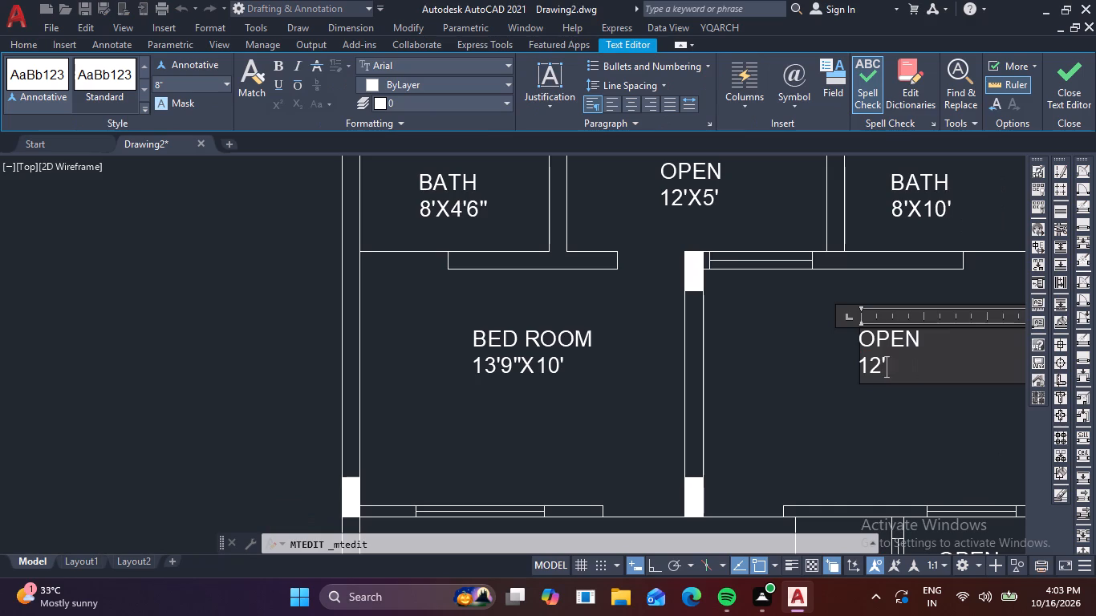
{"action": "key", "text": "BackSpace"}
{"action": "key", "text": "BackSpace"}
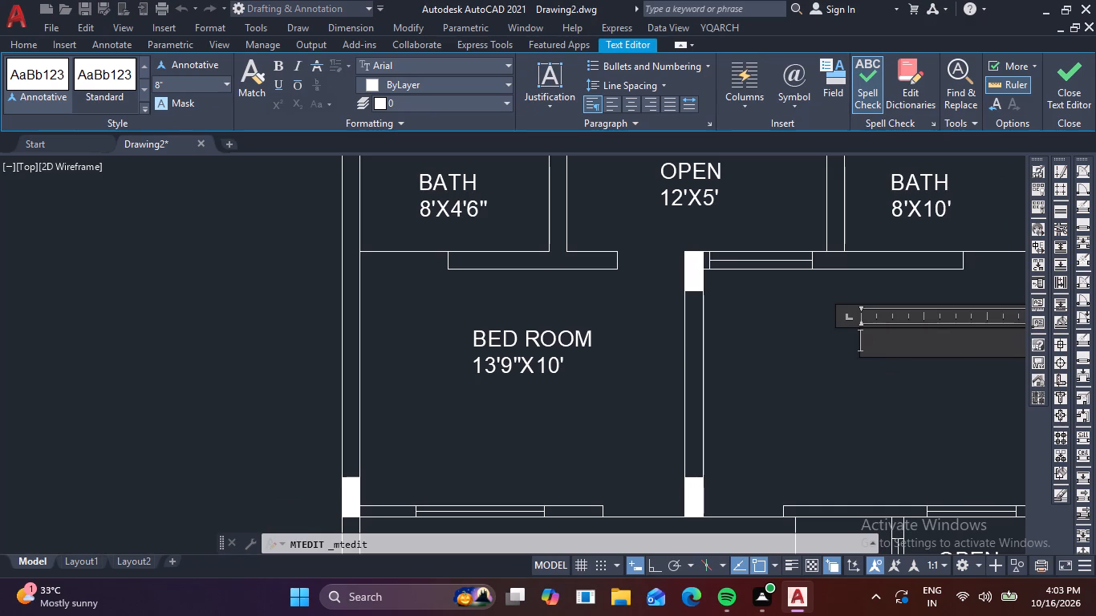
{"action": "type", "text": "BED"}
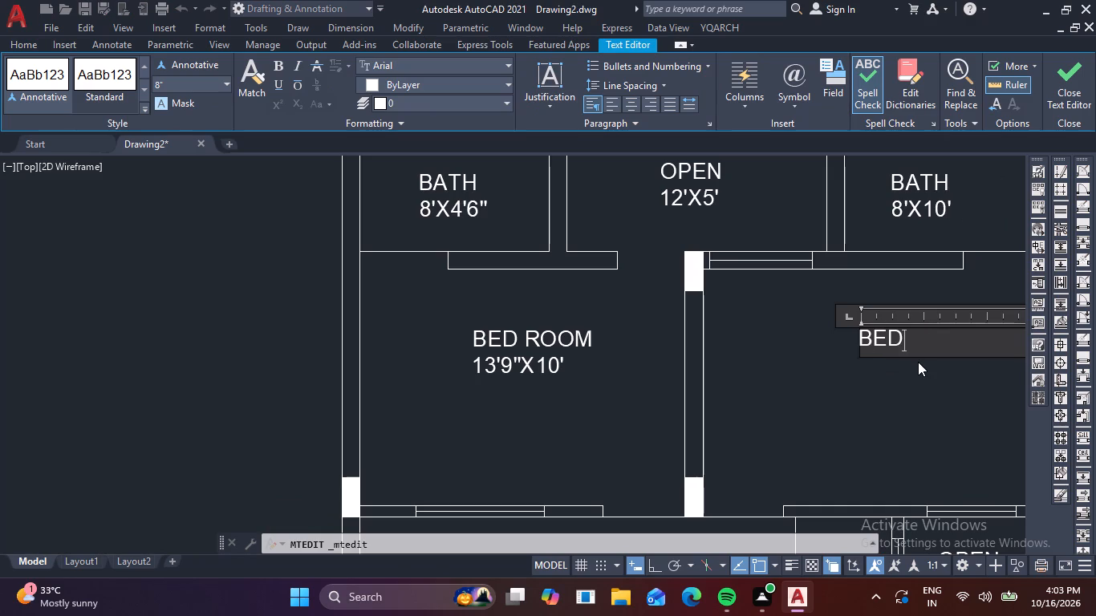
{"action": "key", "text": "space"}
{"action": "type", "text": "ROOM"}
{"action": "key", "text": "Return"}
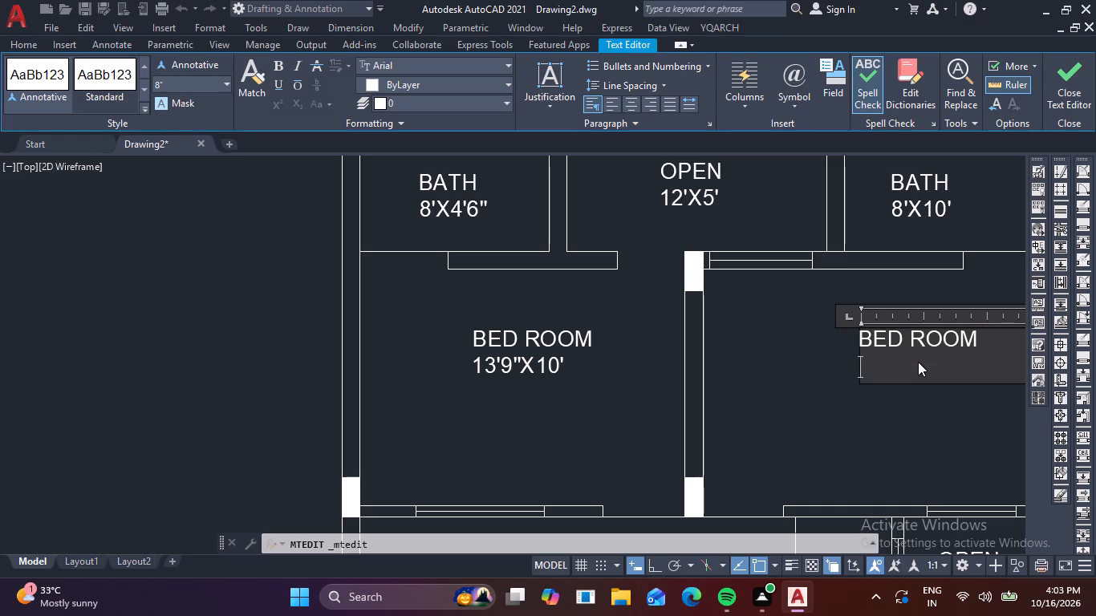
{"action": "type", "text": "14'"}
{"action": "type", "text": "9\""}
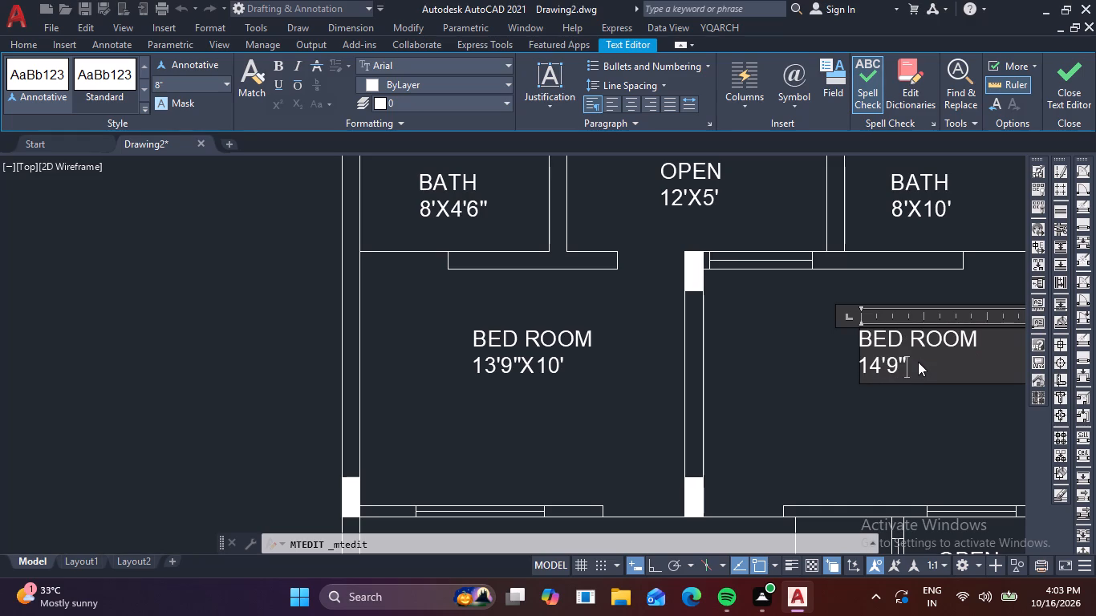
{"action": "key", "text": "x"}
{"action": "type", "text": "10"}
{"action": "key", "text": "apostrophe"}
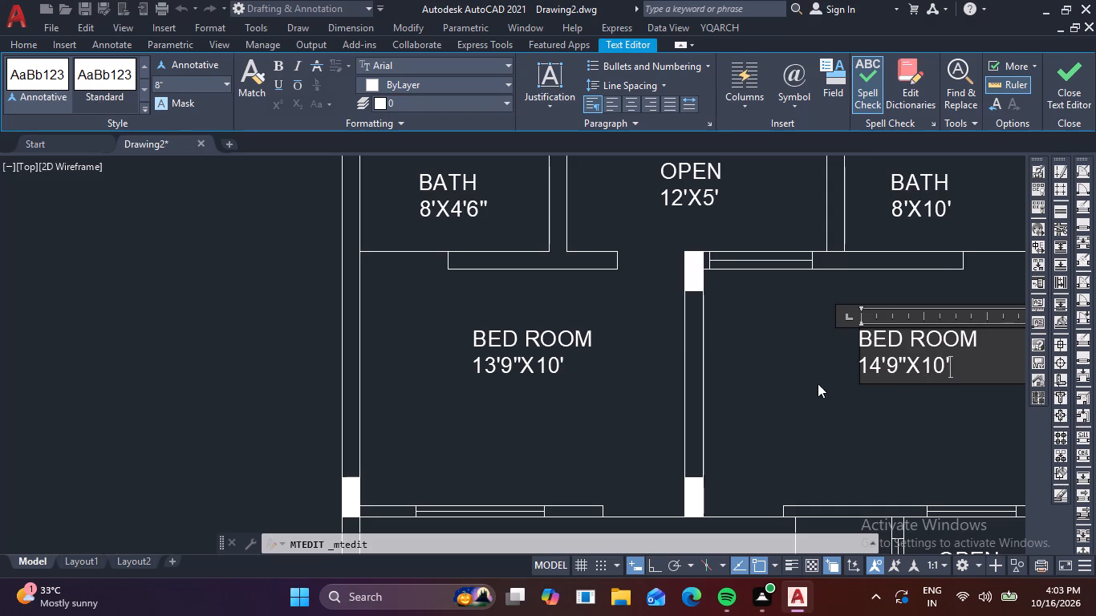
{"action": "left_click", "coordinate": [817, 383]}
Replace the label text in the large central room with LOUNGE/KIT: and 23'6"X12' on a second line.
{"action": "scroll", "coordinate": [812, 393], "scroll_direction": "down", "scroll_amount": 1}
{"action": "middle_click_drag", "start_coordinate": [806, 408], "coordinate": [791, 176]}
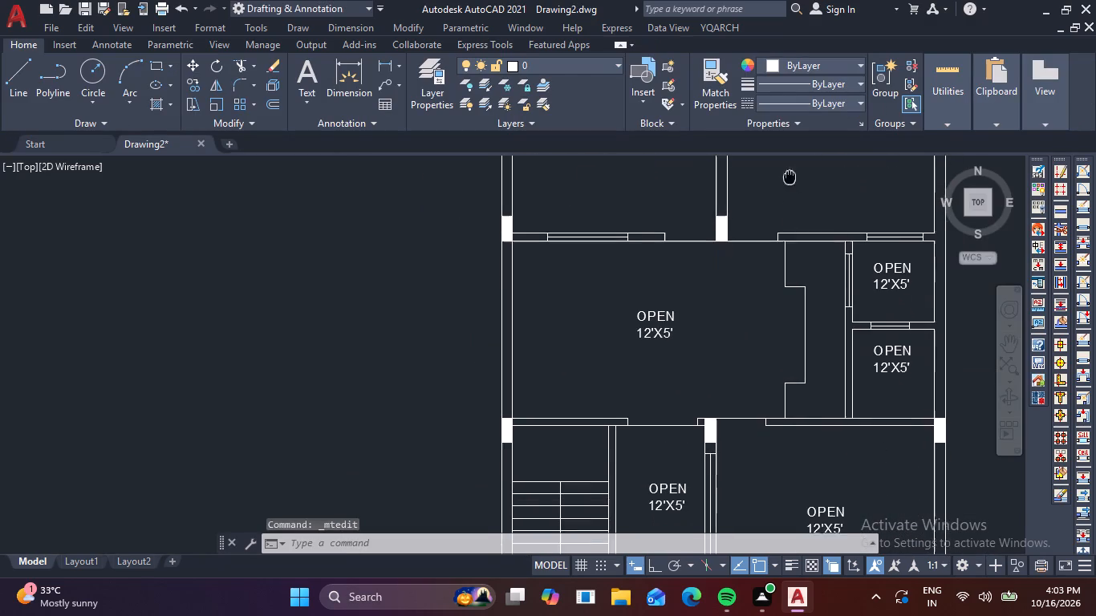
{"action": "middle_click_drag", "start_coordinate": [791, 176], "coordinate": [792, 174]}
{"action": "double_click", "coordinate": [675, 329]}
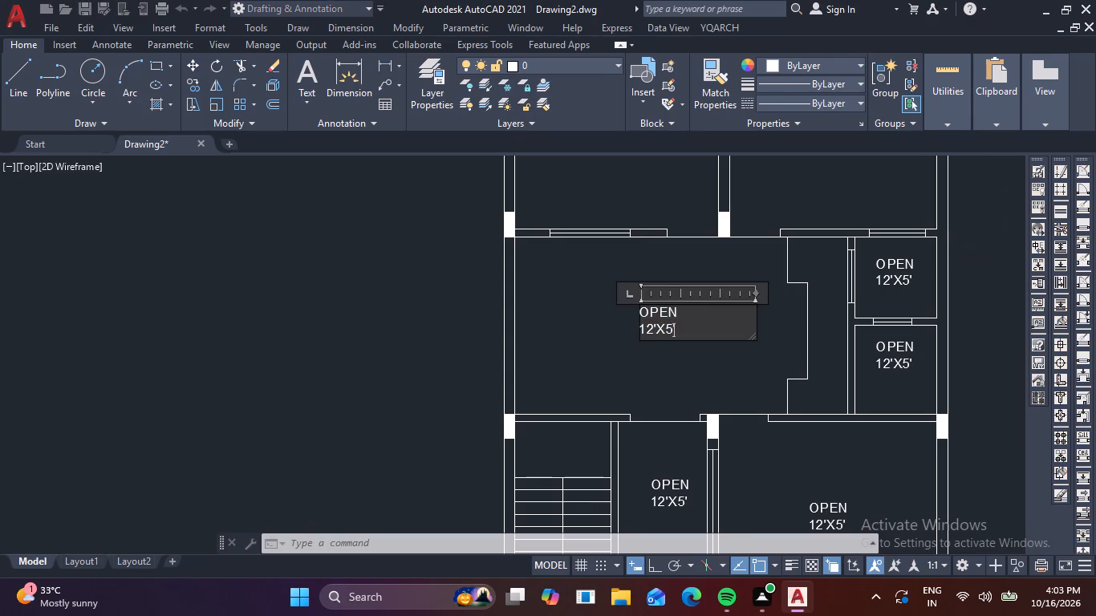
{"action": "left_click", "coordinate": [706, 330]}
{"action": "key", "text": "BackSpace"}
{"action": "key", "text": "BackSpace"}
{"action": "key", "text": "BackSpace"}
{"action": "key", "text": "BackSpace"}
{"action": "key", "text": "BackSpace"}
{"action": "key", "text": "BackSpace"}
{"action": "key", "text": "BackSpace"}
{"action": "key", "text": "BackSpace"}
{"action": "key", "text": "BackSpace"}
{"action": "key", "text": "BackSpace"}
{"action": "key", "text": "BackSpace"}
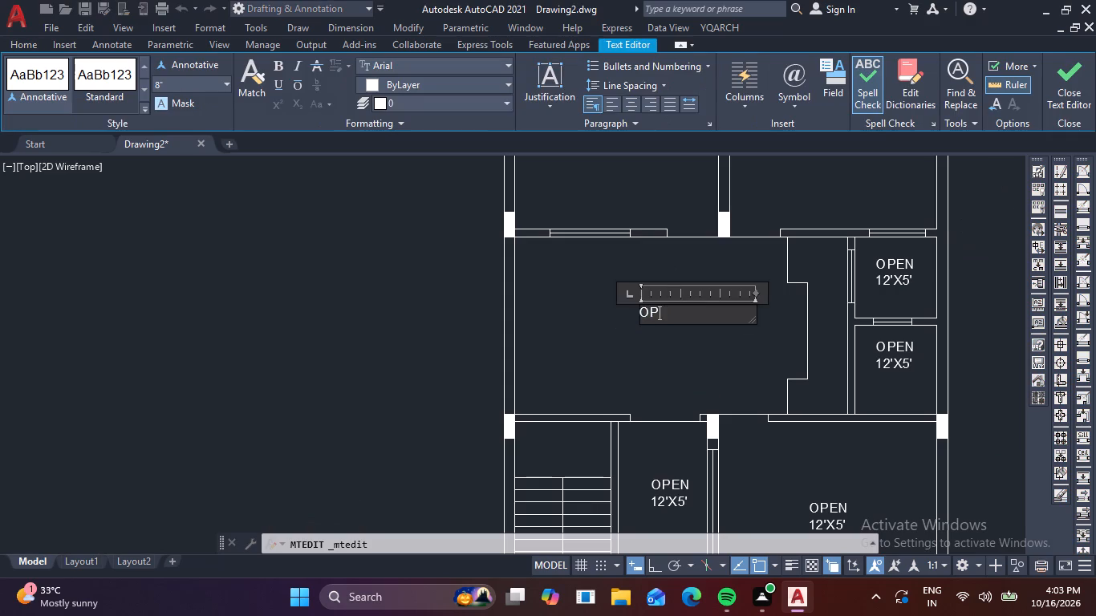
{"action": "key", "text": "BackSpace"}
{"action": "key", "text": "BackSpace"}
{"action": "key", "text": "l"}
{"action": "key", "text": "o"}
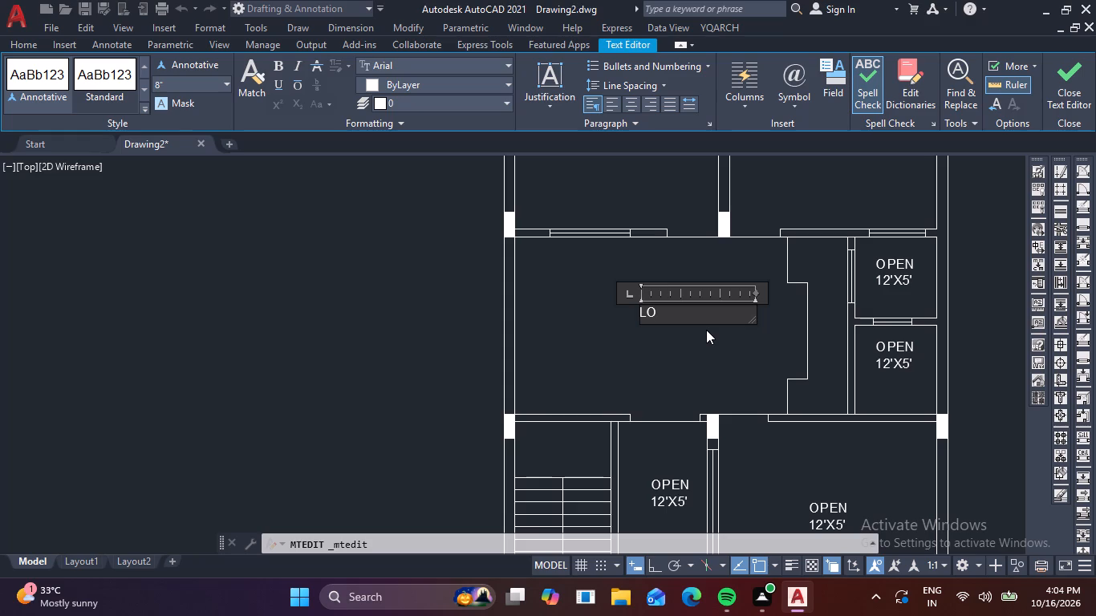
{"action": "key", "text": "BackSpace"}
{"action": "type", "text": "OU"}
{"action": "key", "text": "n"}
{"action": "key", "text": "g"}
{"action": "key", "text": "e"}
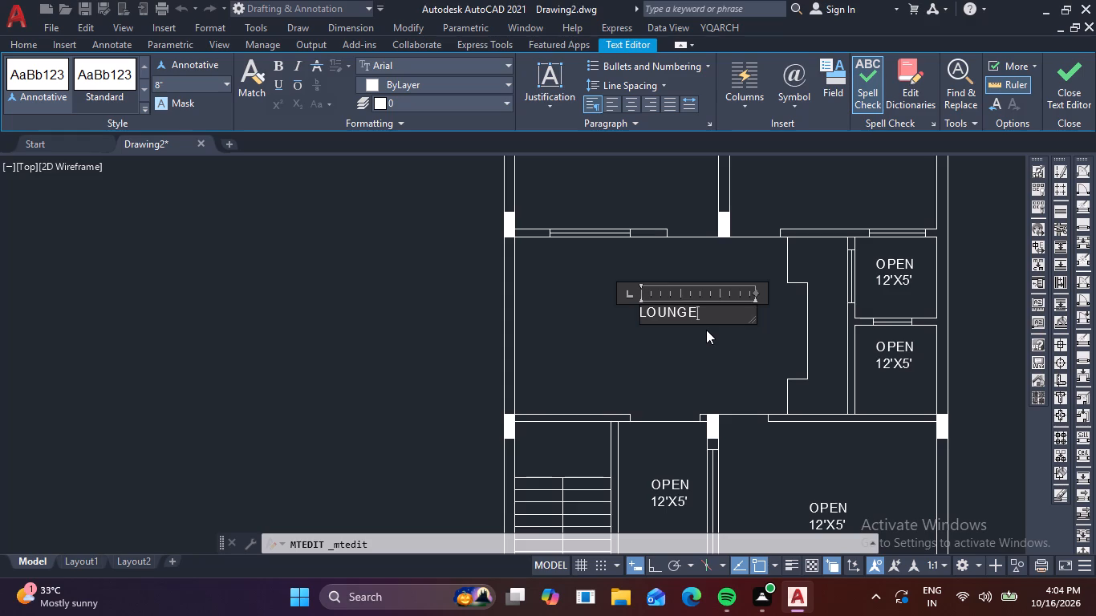
{"action": "key", "text": "slash"}
{"action": "type", "text": "KIT"}
{"action": "key", "text": "shift+colon"}
{"action": "key", "text": "Return"}
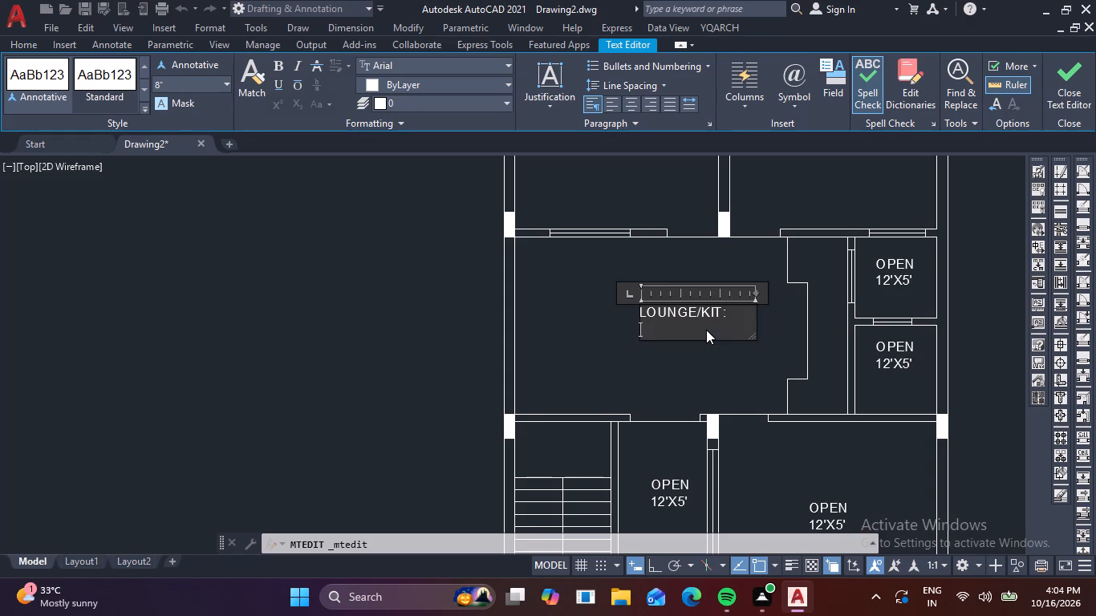
{"action": "type", "text": "23'"}
{"action": "type", "text": "6\""}
{"action": "key", "text": "x"}
{"action": "type", "text": "12'"}
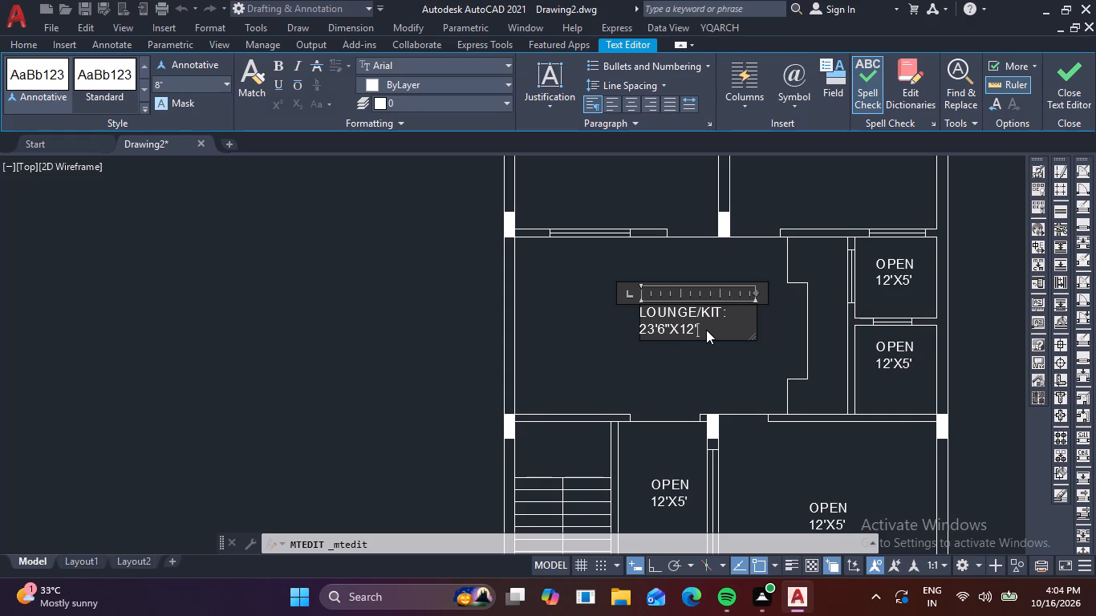
{"action": "left_click", "coordinate": [909, 286]}
Rewrite the label in the upper small room east of the lounge as OPEN with 5'6"X5'6" on a second line.
{"action": "double_click", "coordinate": [899, 286]}
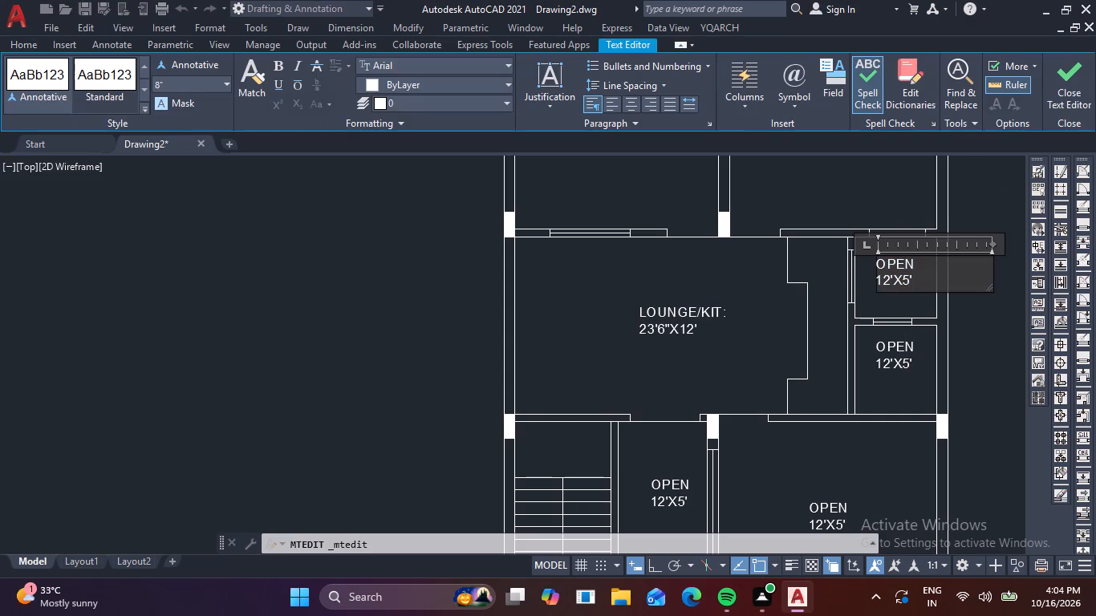
{"action": "left_click", "coordinate": [918, 283]}
{"action": "key", "text": "BackSpace"}
{"action": "key", "text": "BackSpace"}
{"action": "key", "text": "BackSpace"}
{"action": "key", "text": "BackSpace"}
{"action": "key", "text": "BackSpace"}
{"action": "key", "text": "BackSpace"}
{"action": "key", "text": "BackSpace"}
{"action": "key", "text": "BackSpace"}
{"action": "key", "text": "BackSpace"}
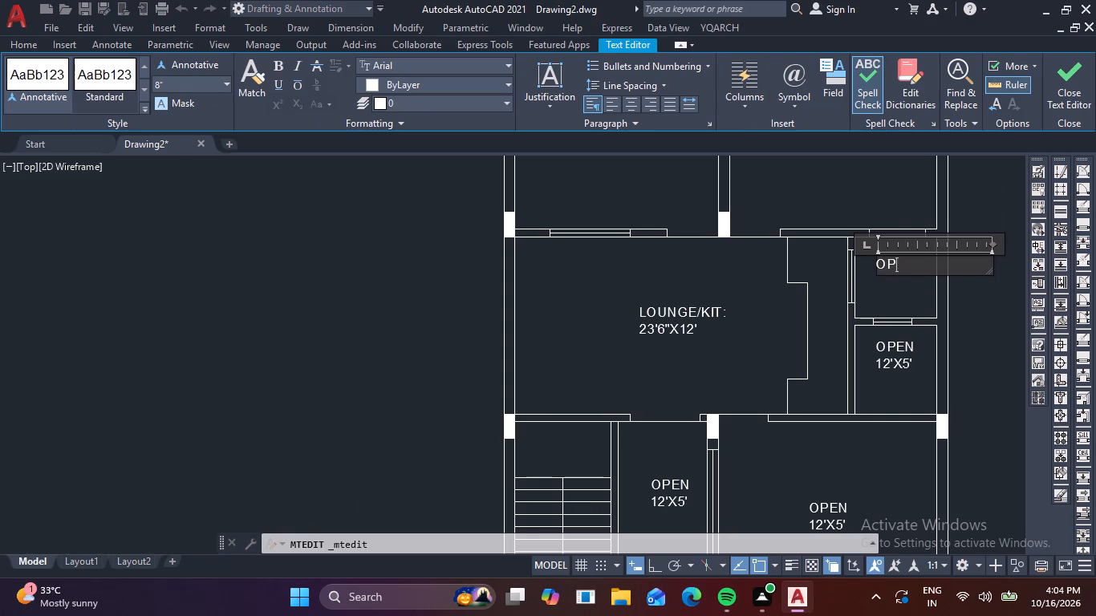
{"action": "key", "text": "BackSpace"}
{"action": "key", "text": "BackSpace"}
{"action": "type", "text": "OPR"}
{"action": "key", "text": "BackSpace"}
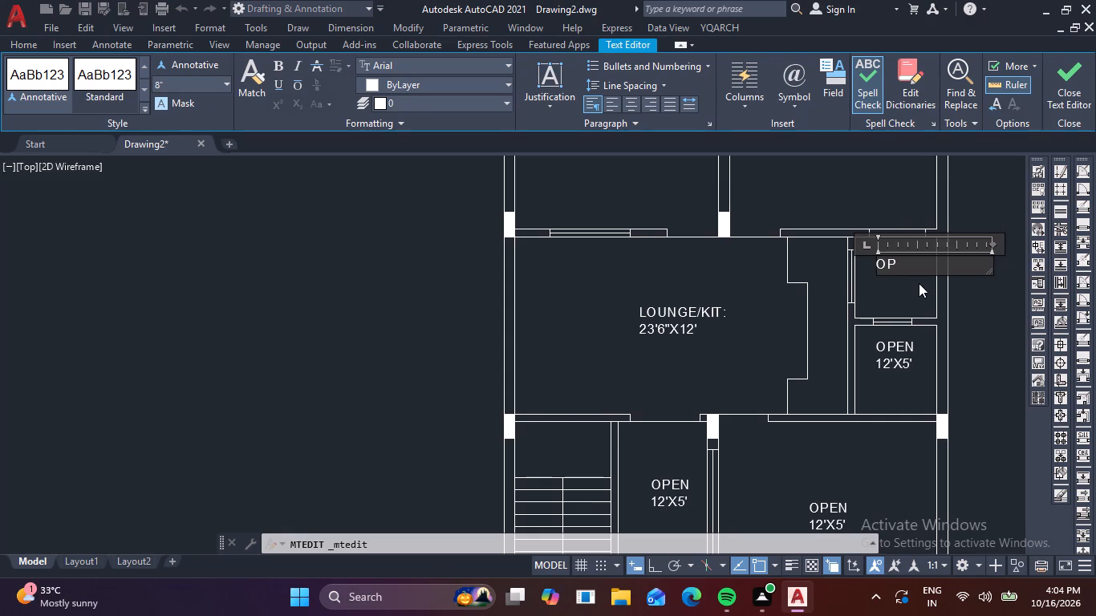
{"action": "type", "text": "EN"}
{"action": "key", "text": "Return"}
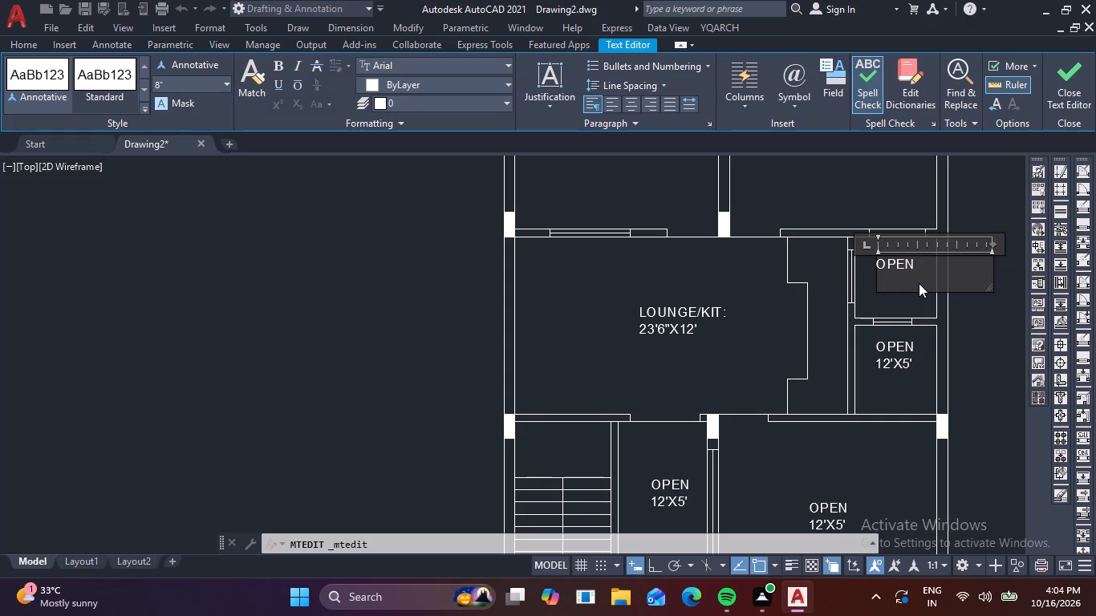
{"action": "type", "text": "5'"}
{"action": "type", "text": "6\""}
{"action": "key", "text": "x"}
{"action": "type", "text": "5'6\""}
{"action": "left_click", "coordinate": [899, 330]}
Replace the label text in the lower small room east of the lounge with BATH and 5'X7' on a second line.
{"action": "double_click", "coordinate": [907, 359]}
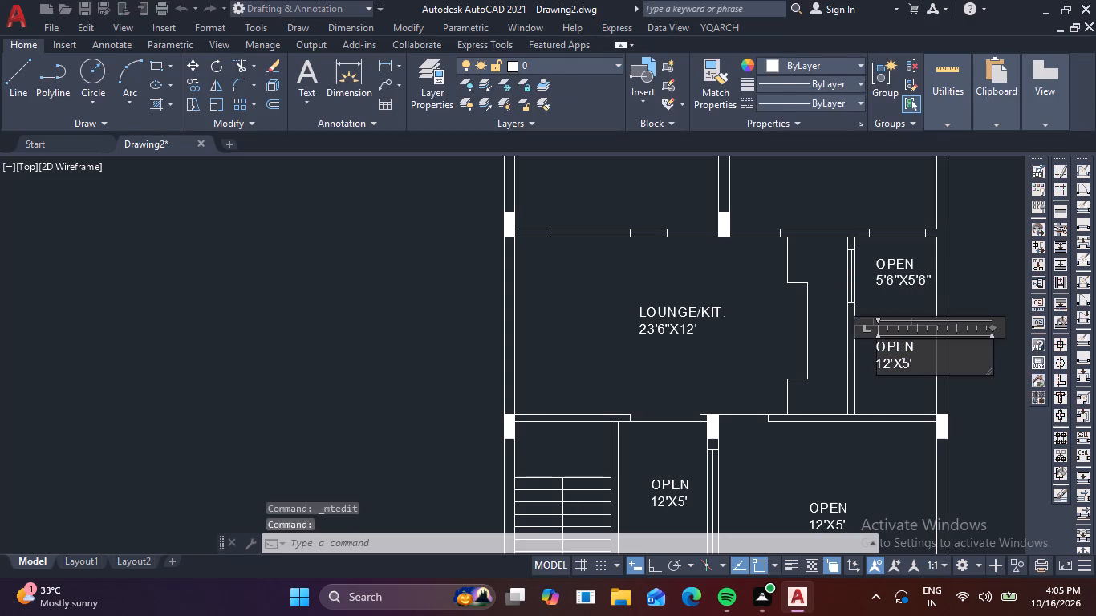
{"action": "left_click", "coordinate": [921, 365]}
{"action": "key", "text": "BackSpace"}
{"action": "key", "text": "BackSpace"}
{"action": "key", "text": "BackSpace"}
{"action": "key", "text": "BackSpace"}
{"action": "key", "text": "BackSpace"}
{"action": "key", "text": "BackSpace"}
{"action": "key", "text": "BackSpace"}
{"action": "key", "text": "BackSpace"}
{"action": "key", "text": "BackSpace"}
{"action": "key", "text": "BackSpace"}
{"action": "key", "text": "BackSpace"}
{"action": "key", "text": "BackSpace"}
{"action": "key", "text": "BackSpace"}
{"action": "key", "text": "BackSpace"}
{"action": "key", "text": "BackSpace"}
{"action": "key", "text": "BackSpace"}
{"action": "key", "text": "BackSpace"}
{"action": "key", "text": "BackSpace"}
{"action": "key", "text": "BackSpace"}
{"action": "key", "text": "BackSpace"}
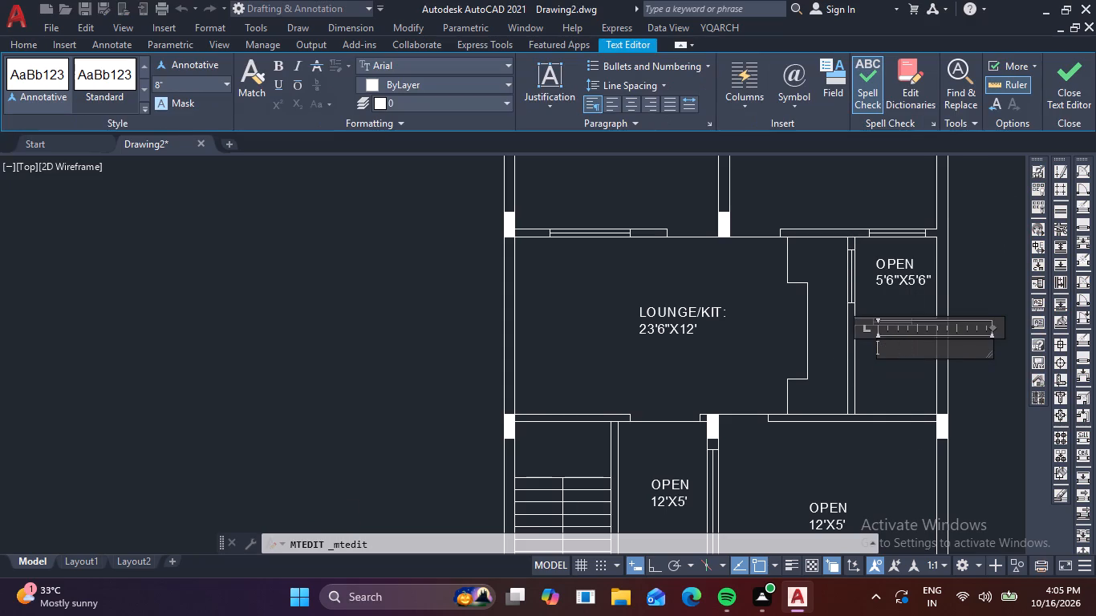
{"action": "type", "text": "BATH"}
{"action": "key", "text": "Return"}
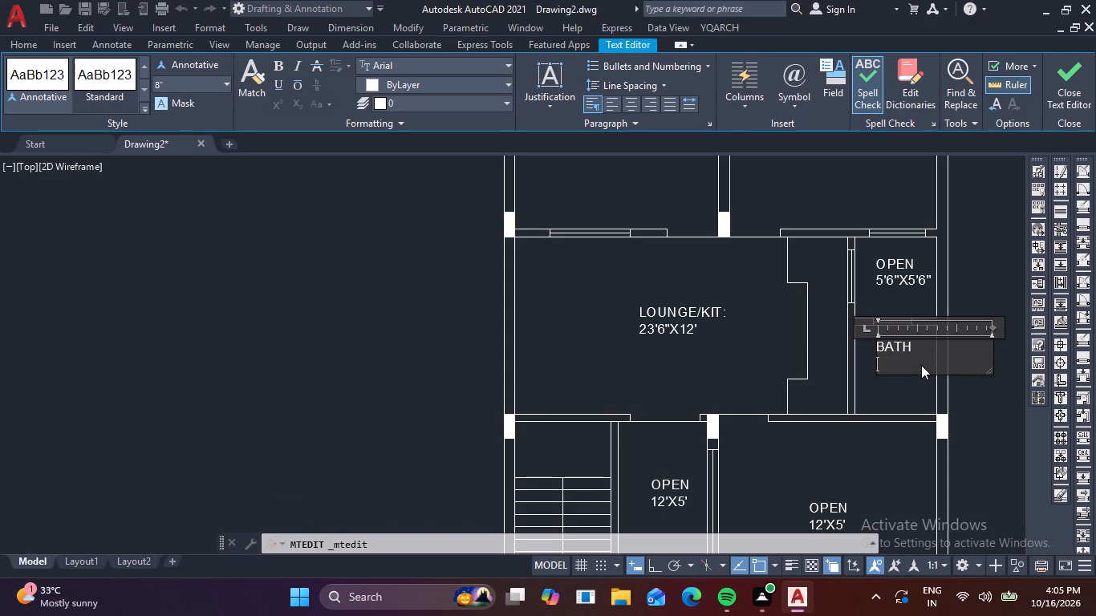
{"action": "type", "text": "5'"}
{"action": "key", "text": "x"}
{"action": "type", "text": "7'"}
{"action": "left_click", "coordinate": [785, 445]}
Replace the label text in the passage between the staircase and the large front room with PORCH and 9'X10'6" on a second line.
{"action": "middle_click_drag", "start_coordinate": [785, 445], "coordinate": [805, 295]}
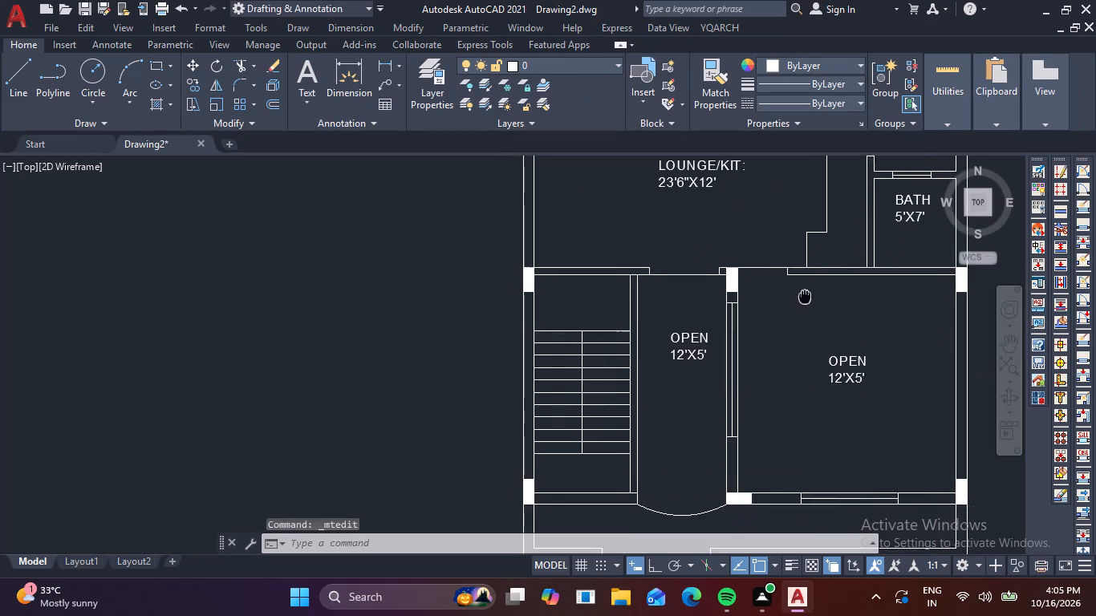
{"action": "middle_click_drag", "start_coordinate": [805, 295], "coordinate": [811, 278]}
{"action": "double_click", "coordinate": [712, 333]}
{"action": "left_click", "coordinate": [729, 335]}
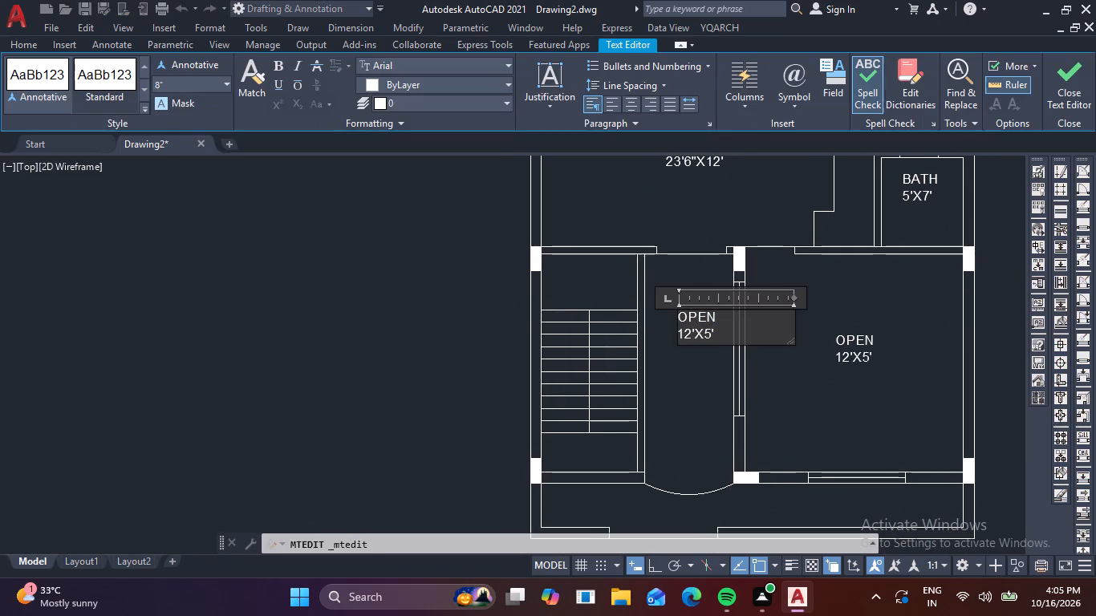
{"action": "key", "text": "BackSpace"}
{"action": "key", "text": "BackSpace"}
{"action": "key", "text": "BackSpace"}
{"action": "key", "text": "BackSpace"}
{"action": "key", "text": "BackSpace"}
{"action": "key", "text": "BackSpace"}
{"action": "key", "text": "BackSpace"}
{"action": "key", "text": "BackSpace"}
{"action": "key", "text": "BackSpace"}
{"action": "key", "text": "BackSpace"}
{"action": "key", "text": "BackSpace"}
{"action": "key", "text": "BackSpace"}
{"action": "key", "text": "BackSpace"}
{"action": "key", "text": "BackSpace"}
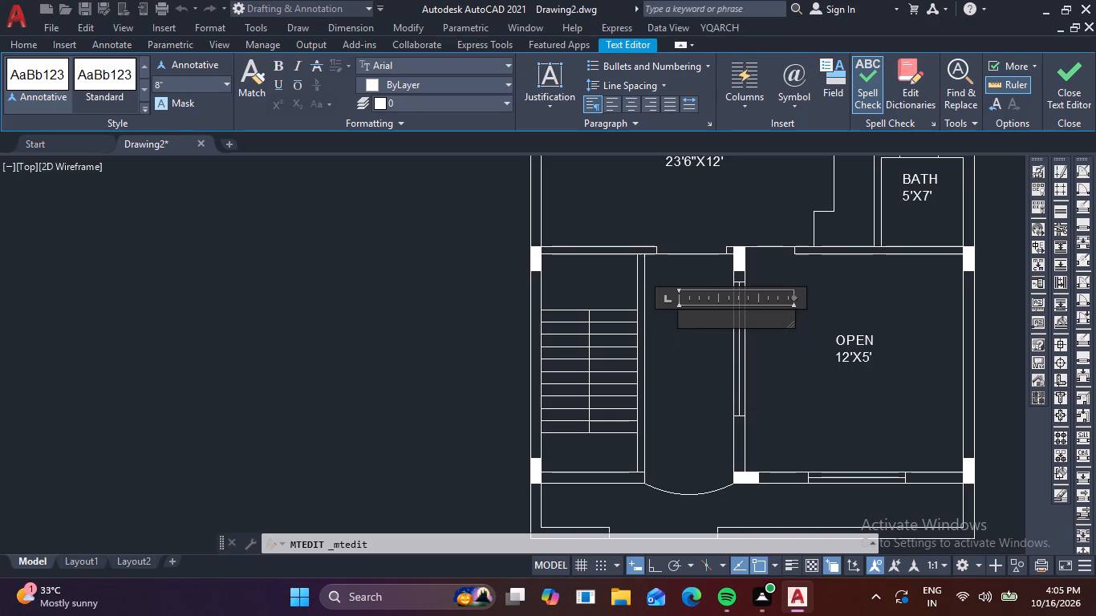
{"action": "key", "text": "BackSpace"}
{"action": "key", "text": "p"}
{"action": "type", "text": "OR"}
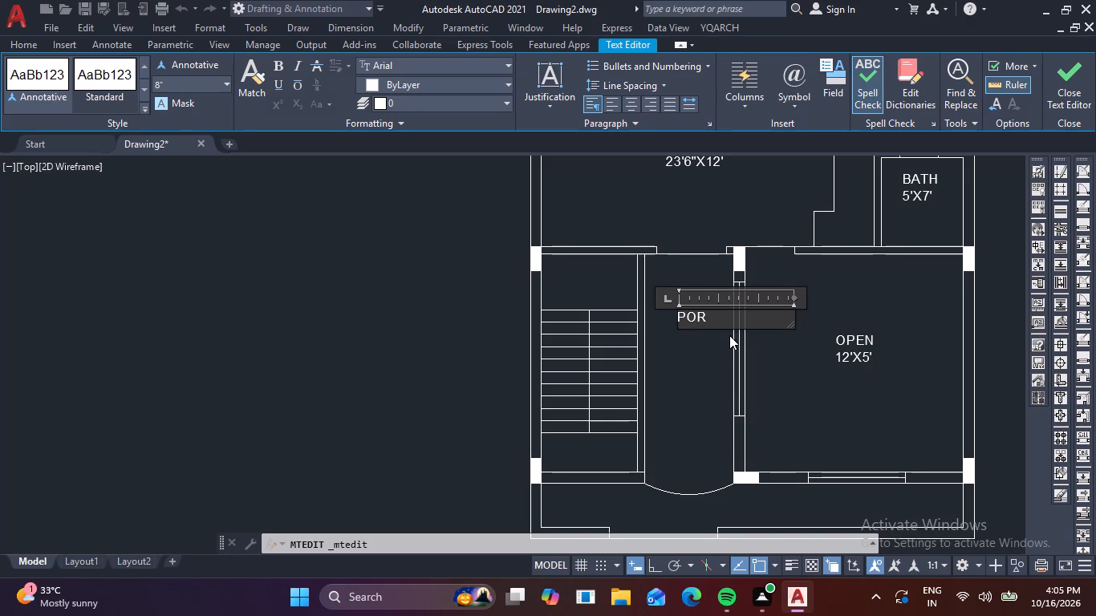
{"action": "type", "text": "CH"}
{"action": "key", "text": "Return"}
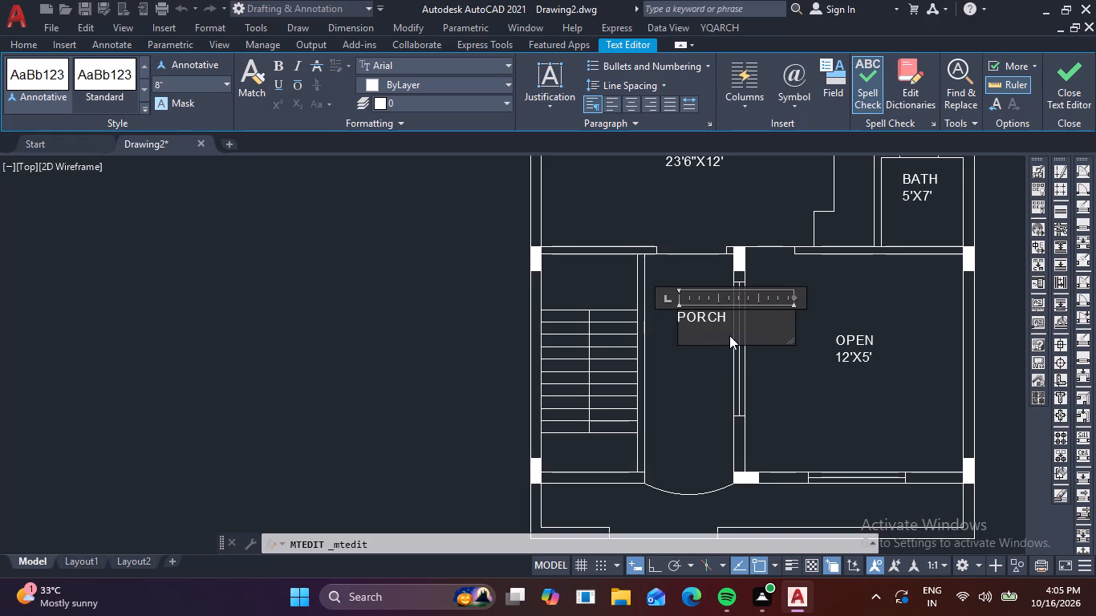
{"action": "type", "text": "9'"}
{"action": "key", "text": "x"}
{"action": "type", "text": "10"}
{"action": "key", "text": "apostrophe"}
{"action": "type", "text": "6\""}
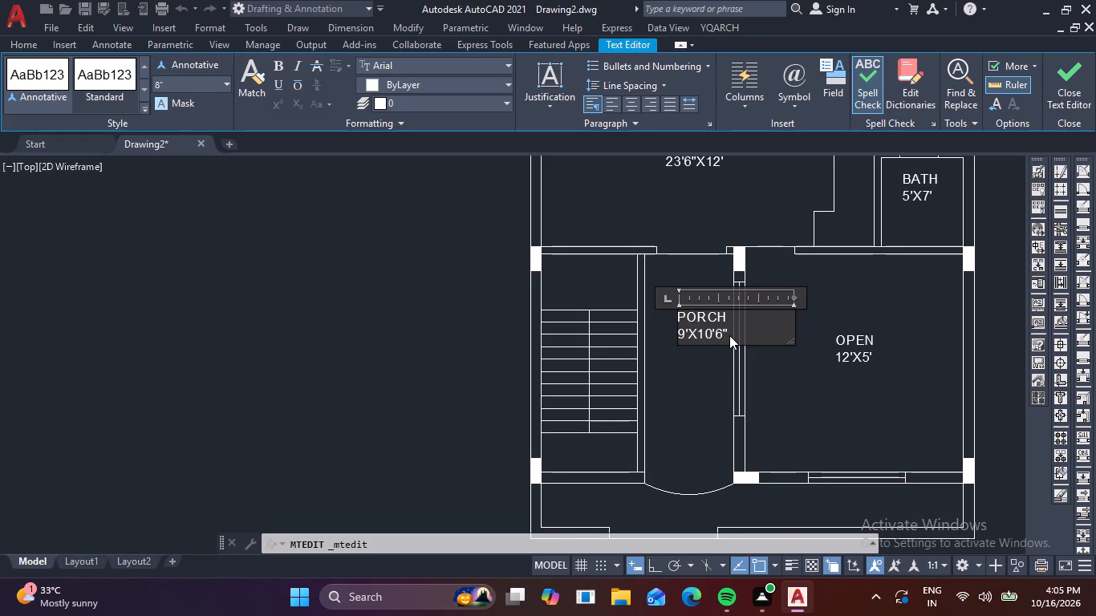
{"action": "left_click", "coordinate": [673, 368]}
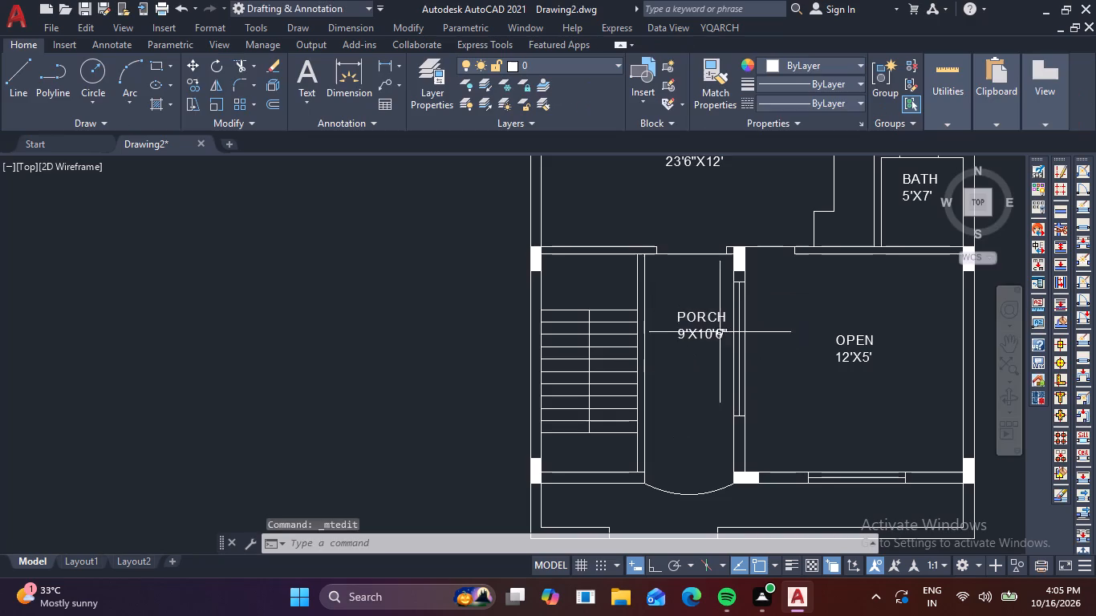
Move the PORCH label slightly down and west so it sits centred between the porch's side walls.
{"action": "left_click", "coordinate": [712, 331]}
{"action": "type", "text": "M"}
{"action": "key", "text": "space"}
{"action": "left_click", "coordinate": [712, 331]}
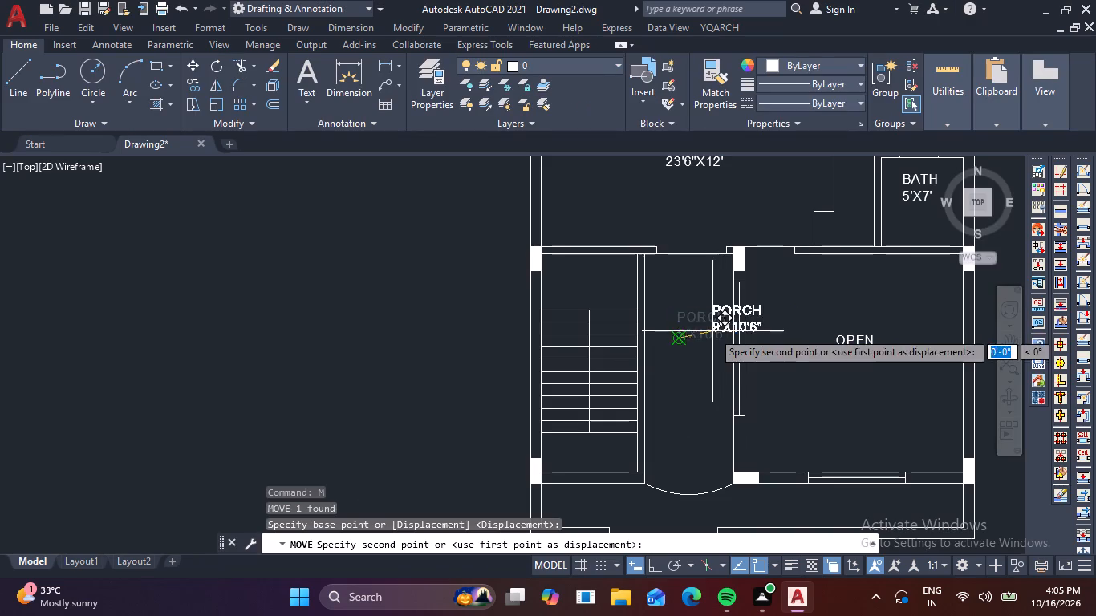
{"action": "left_click", "coordinate": [665, 372]}
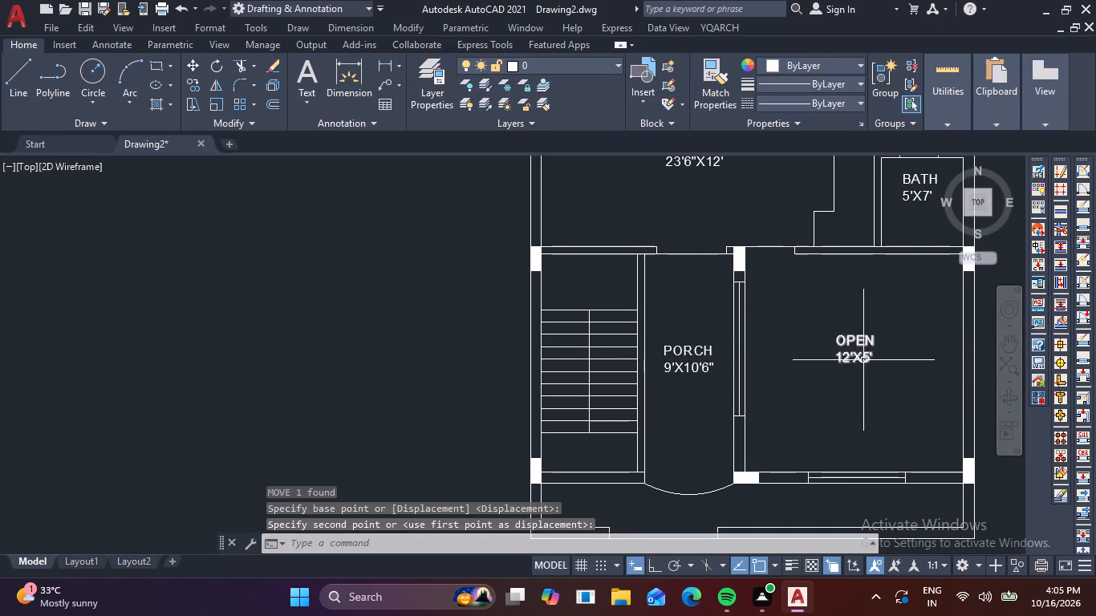
Replace the label text in the large room east of the porch with DRAWING and 14'9"X10' on a second line.
{"action": "double_click", "coordinate": [863, 360]}
{"action": "left_click", "coordinate": [889, 364]}
{"action": "key", "text": "BackSpace"}
{"action": "key", "text": "BackSpace"}
{"action": "key", "text": "BackSpace"}
{"action": "key", "text": "BackSpace"}
{"action": "key", "text": "BackSpace"}
{"action": "key", "text": "BackSpace"}
{"action": "key", "text": "BackSpace"}
{"action": "key", "text": "BackSpace"}
{"action": "key", "text": "BackSpace"}
{"action": "key", "text": "BackSpace"}
{"action": "key", "text": "BackSpace"}
{"action": "key", "text": "BackSpace"}
{"action": "key", "text": "BackSpace"}
{"action": "key", "text": "BackSpace"}
{"action": "key", "text": "BackSpace"}
{"action": "key", "text": "BackSpace"}
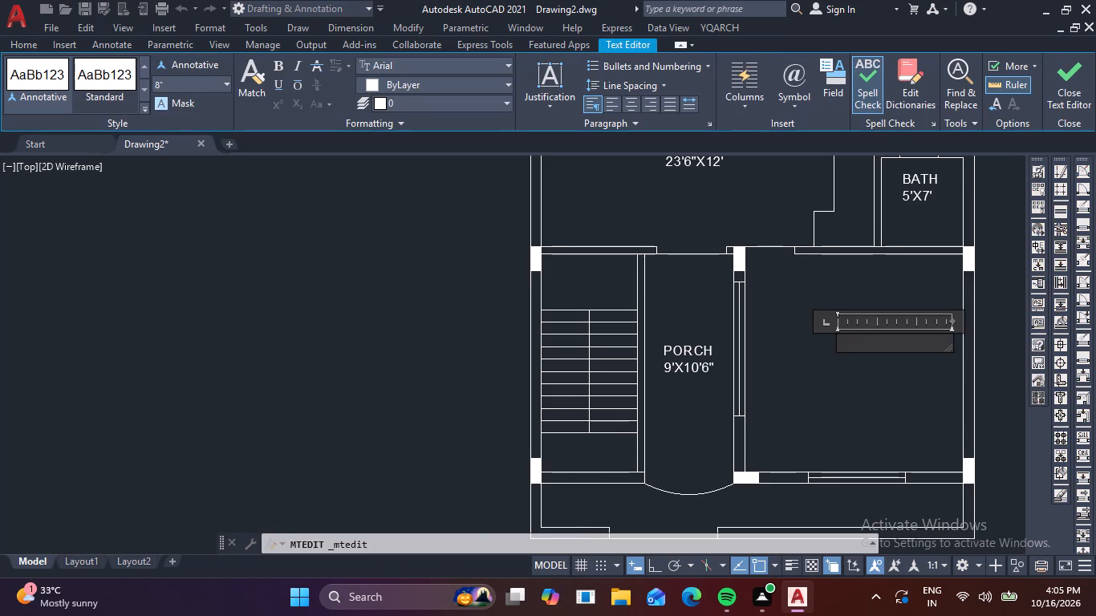
{"action": "type", "text": "DR"}
{"action": "type", "text": "AWI"}
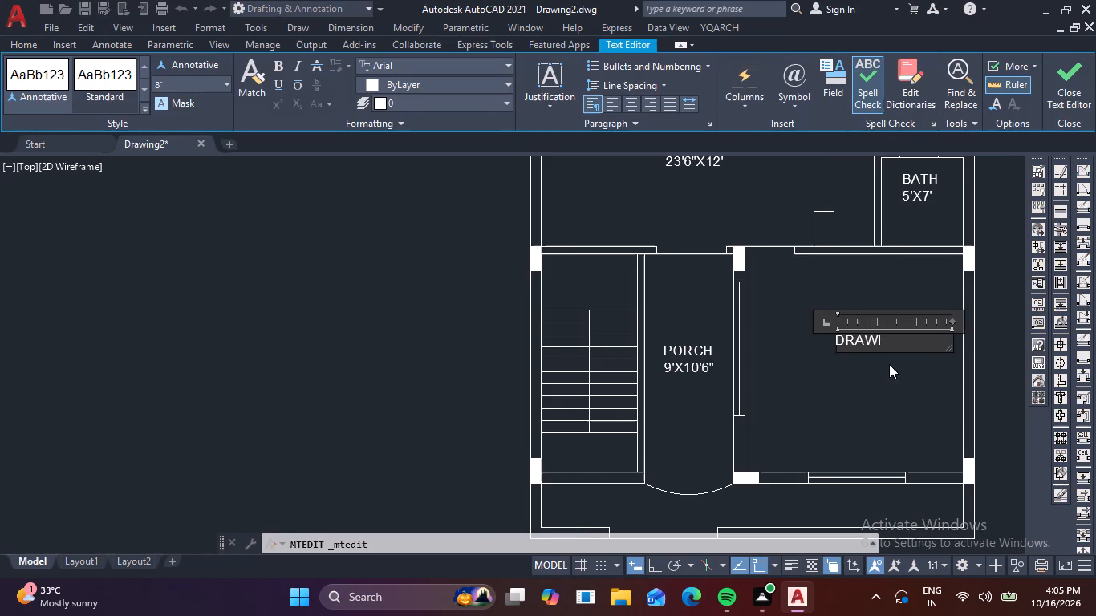
{"action": "type", "text": "NG"}
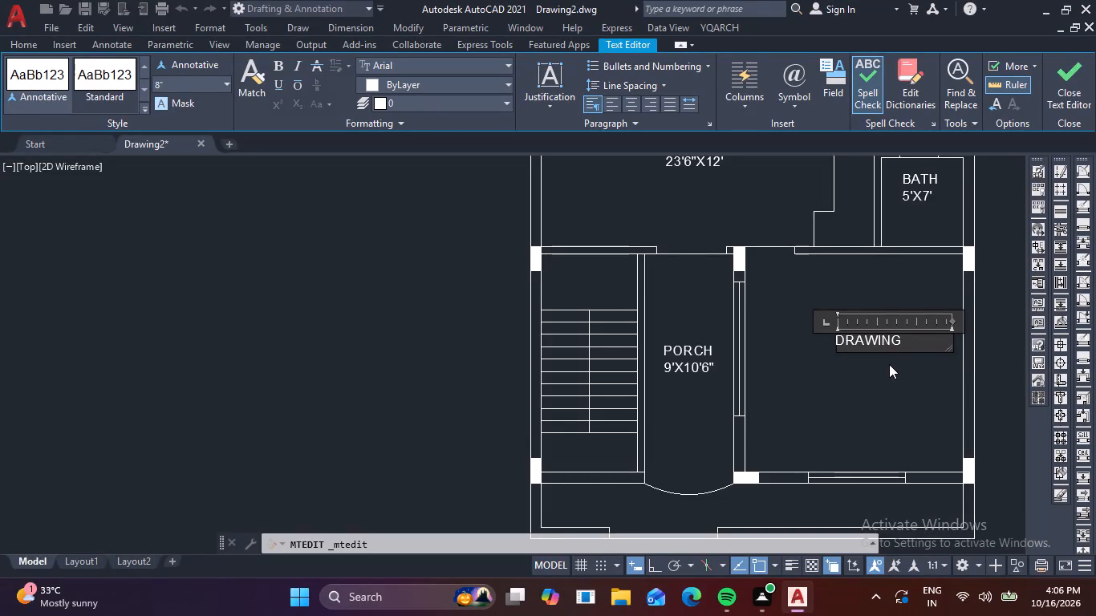
{"action": "key", "text": "space"}
{"action": "key", "text": "1"}
{"action": "type", "text": "4'"}
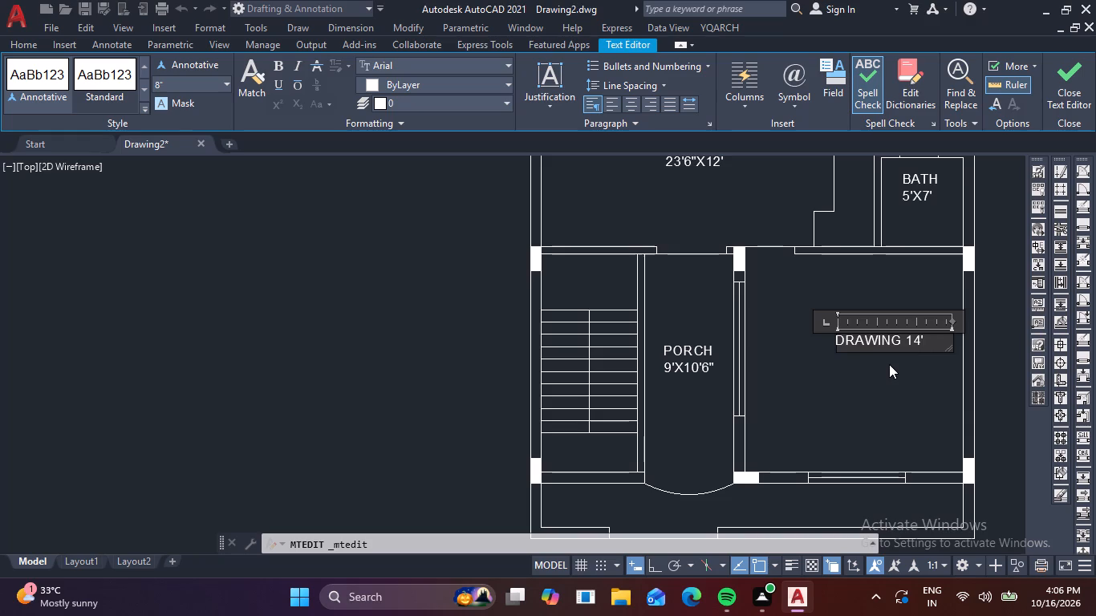
{"action": "type", "text": "9\""}
{"action": "key", "text": "Left"}
{"action": "key", "text": "Left"}
{"action": "key", "text": "Left"}
{"action": "key", "text": "Left"}
{"action": "key", "text": "Left"}
{"action": "key", "text": "BackSpace"}
{"action": "key", "text": "Return"}
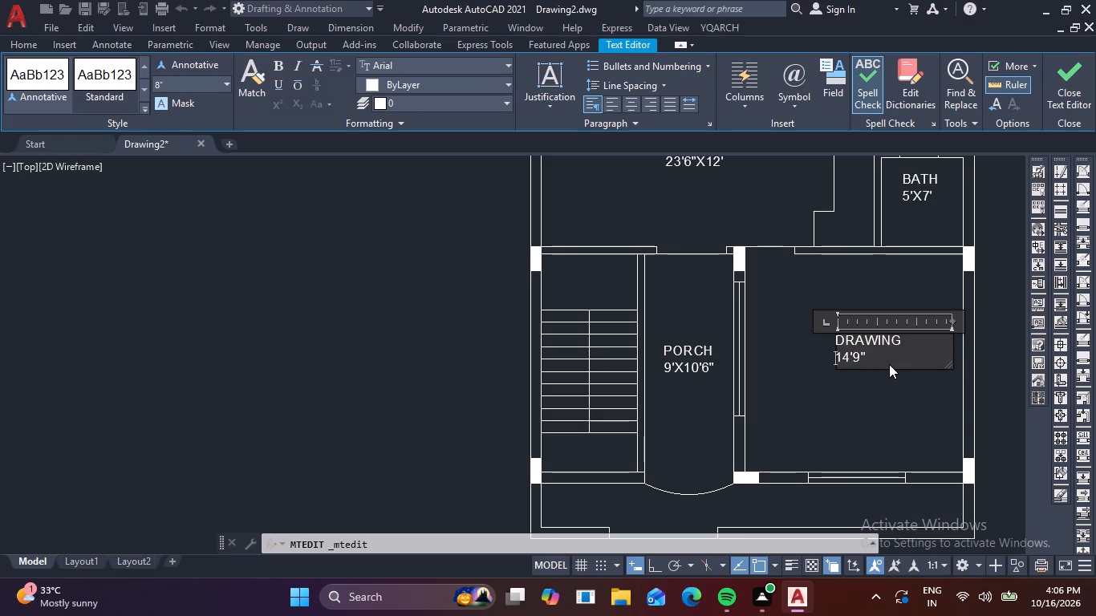
{"action": "key", "text": "Right"}
{"action": "key", "text": "Right"}
{"action": "key", "text": "Right"}
{"action": "key", "text": "Right"}
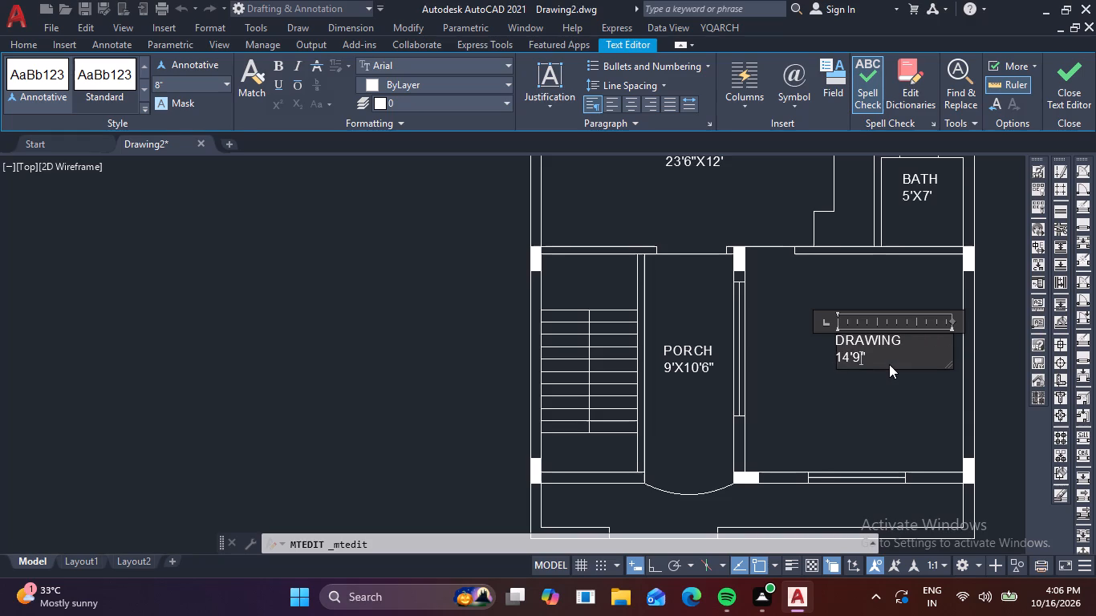
{"action": "key", "text": "Right"}
{"action": "key", "text": "x"}
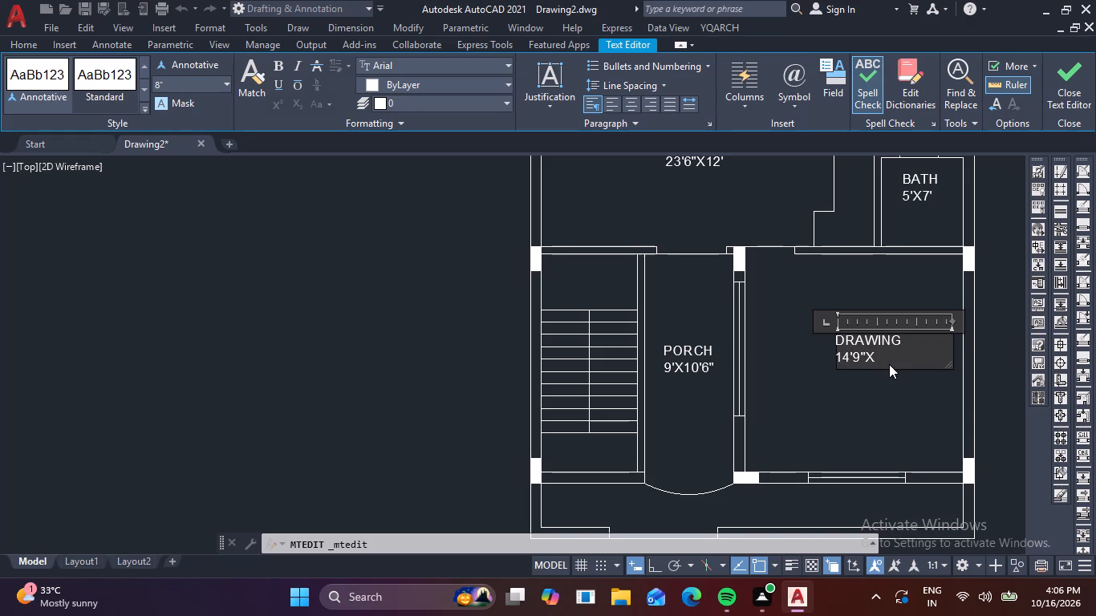
{"action": "type", "text": "10"}
{"action": "key", "text": "apostrophe"}
{"action": "left_click", "coordinate": [887, 404]}
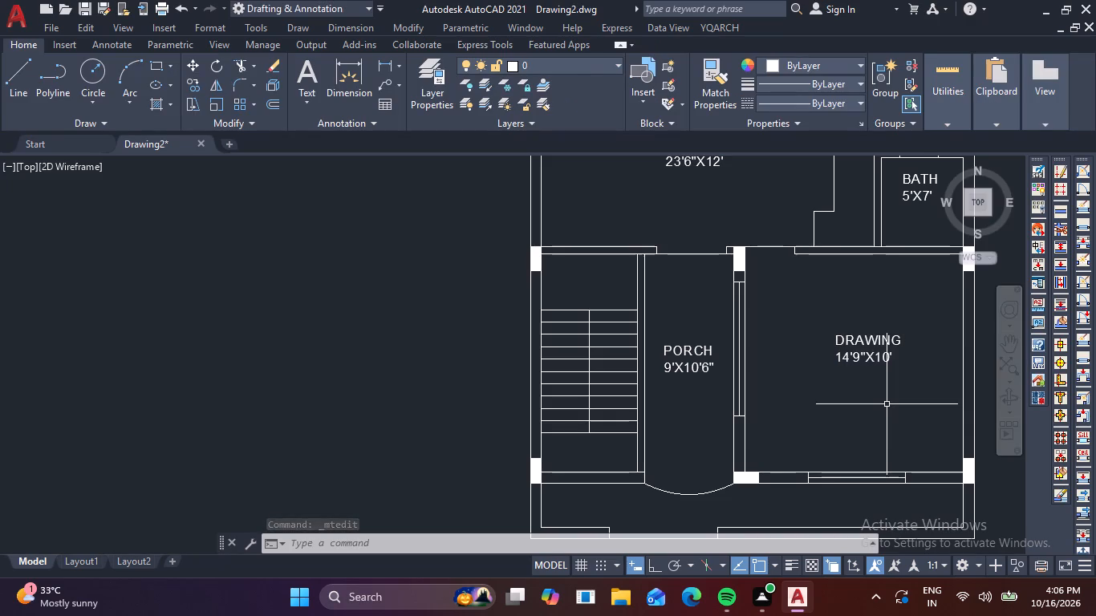
Copy the DRAWING label into the narrow front strip below that room and once more just outside the front boundary wall.
{"action": "scroll", "coordinate": [886, 404], "scroll_direction": "down", "scroll_amount": 1}
{"action": "left_click", "coordinate": [872, 375]}
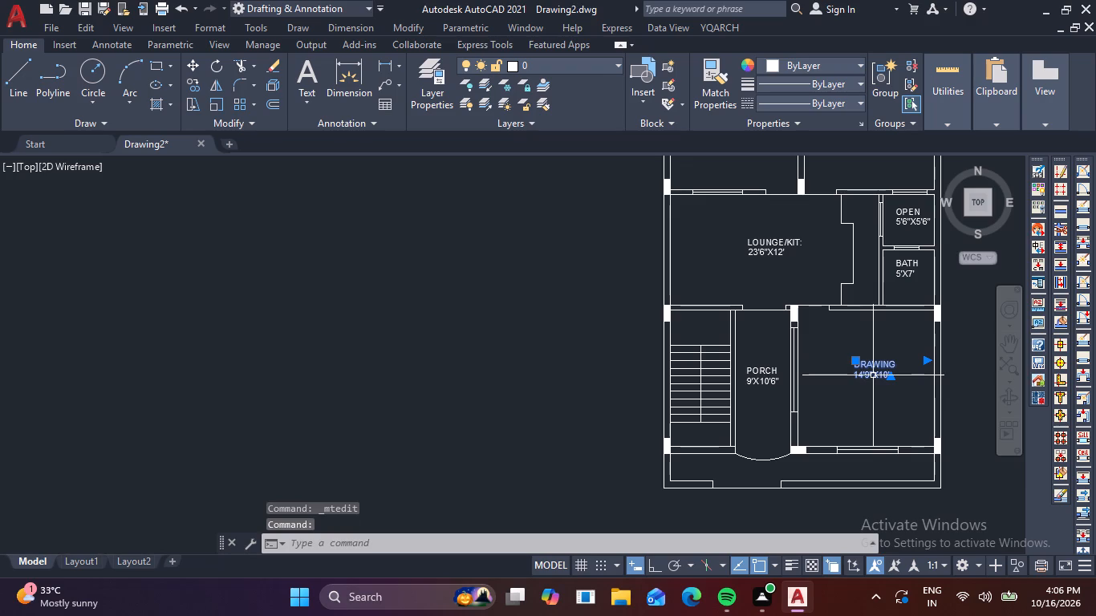
{"action": "type", "text": "CO"}
{"action": "key", "text": "space"}
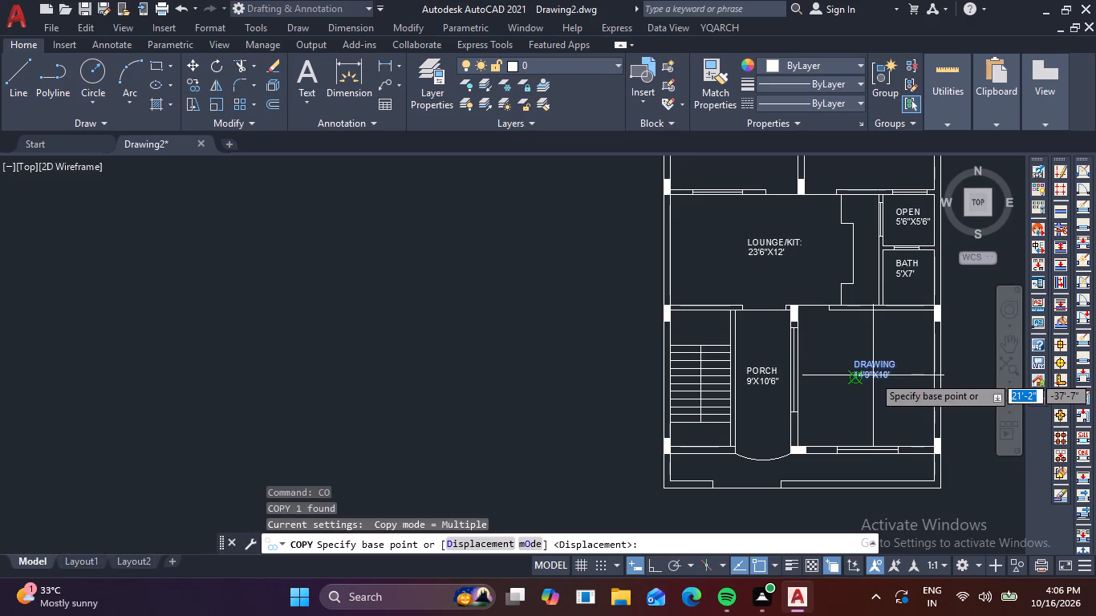
{"action": "left_click", "coordinate": [873, 375]}
{"action": "scroll", "coordinate": [863, 481], "scroll_direction": "up", "scroll_amount": 3}
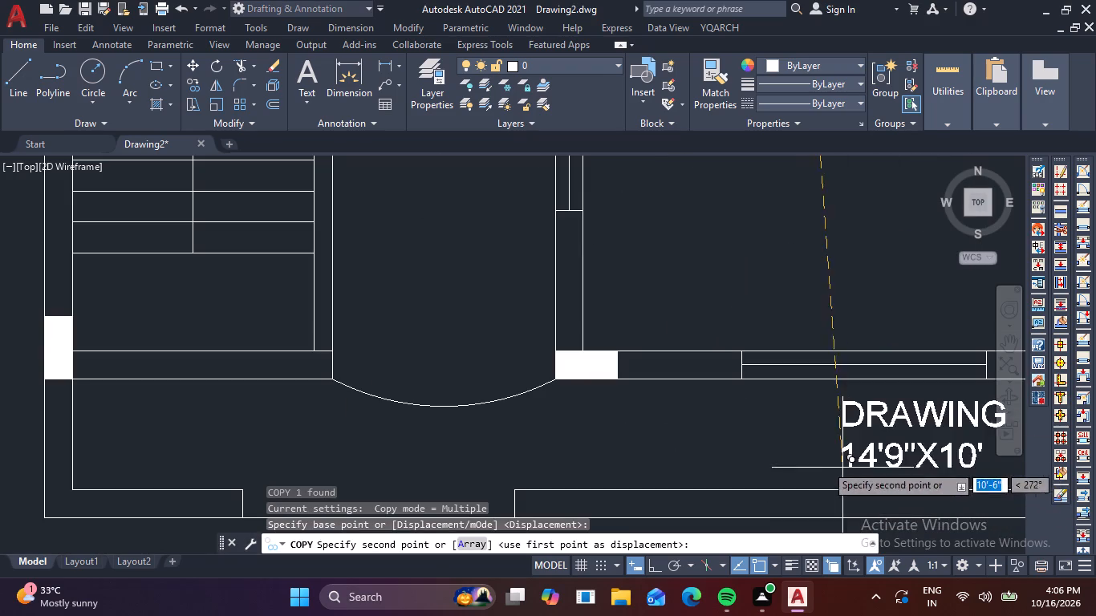
{"action": "left_click", "coordinate": [776, 460]}
{"action": "scroll", "coordinate": [776, 460], "scroll_direction": "down", "scroll_amount": 4}
{"action": "left_click", "coordinate": [782, 494]}
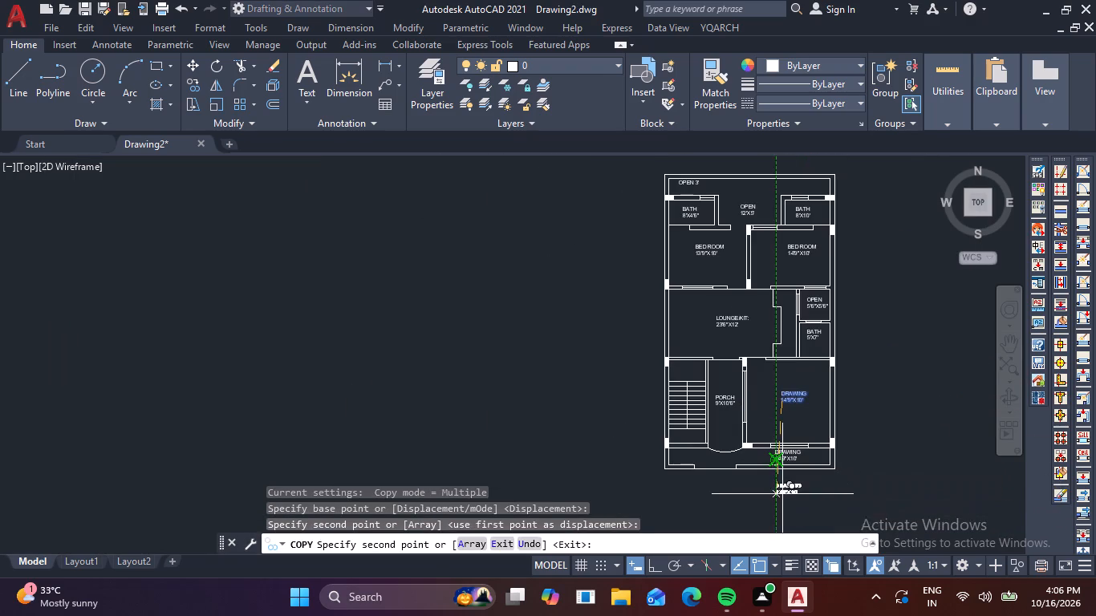
{"action": "key", "text": "Escape"}
Replace the text of the copied label in the narrow front strip with OPEN 3'.
{"action": "scroll", "coordinate": [805, 447], "scroll_direction": "up", "scroll_amount": 2}
{"action": "double_click", "coordinate": [754, 472]}
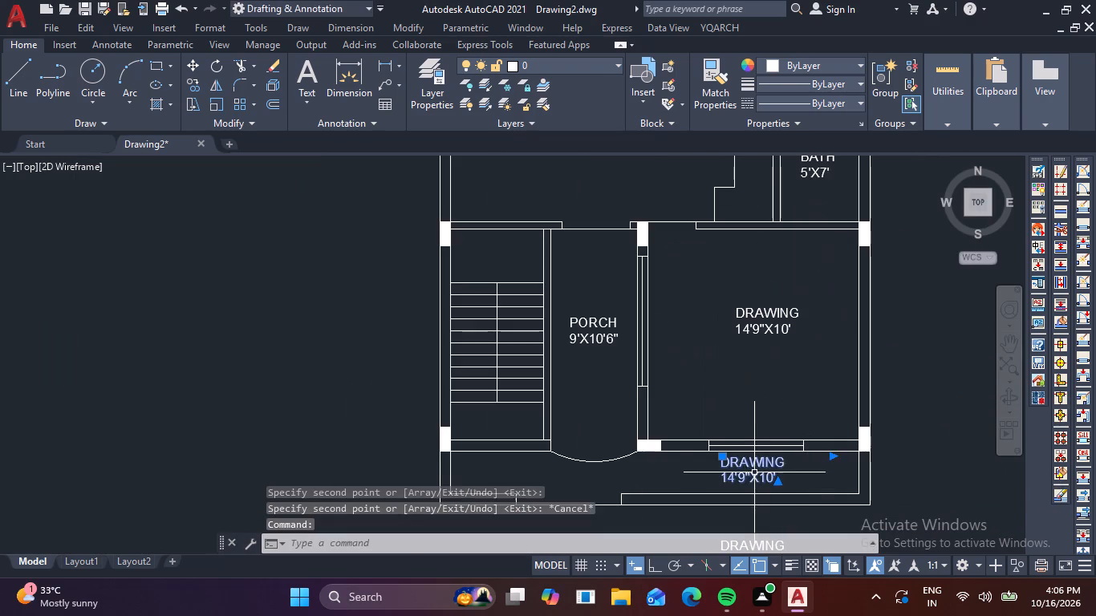
{"action": "left_click", "coordinate": [805, 480]}
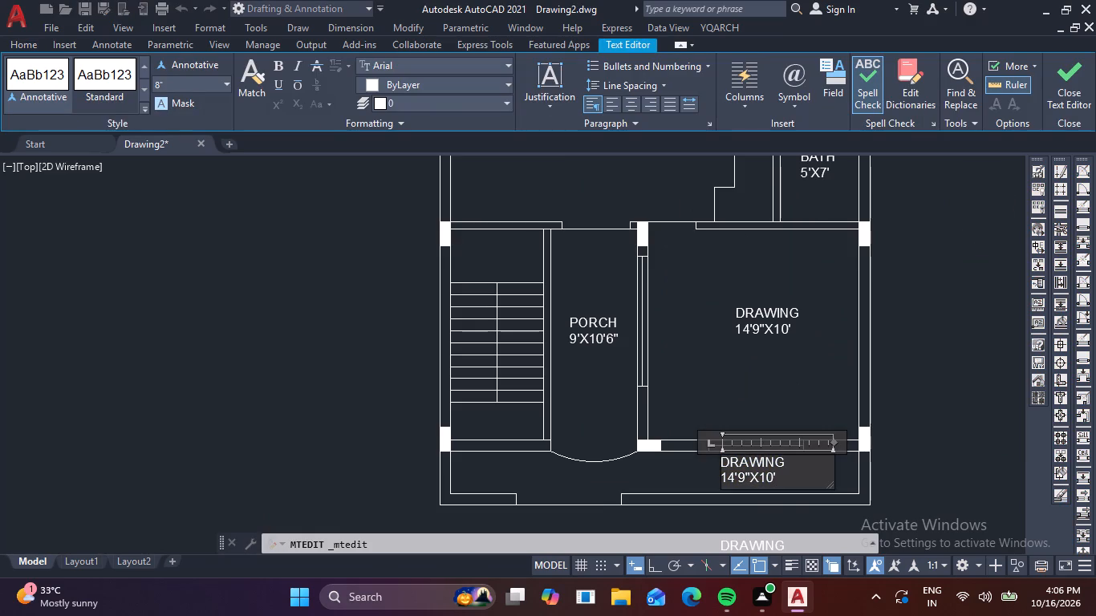
{"action": "key", "text": "BackSpace"}
{"action": "key", "text": "BackSpace"}
{"action": "key", "text": "BackSpace"}
{"action": "key", "text": "BackSpace"}
{"action": "key", "text": "BackSpace"}
{"action": "key", "text": "BackSpace"}
{"action": "key", "text": "BackSpace"}
{"action": "key", "text": "BackSpace"}
{"action": "key", "text": "BackSpace"}
{"action": "key", "text": "BackSpace"}
{"action": "key", "text": "BackSpace"}
{"action": "key", "text": "BackSpace"}
{"action": "key", "text": "BackSpace"}
{"action": "key", "text": "BackSpace"}
{"action": "key", "text": "BackSpace"}
{"action": "key", "text": "BackSpace"}
{"action": "key", "text": "BackSpace"}
{"action": "key", "text": "BackSpace"}
{"action": "key", "text": "BackSpace"}
{"action": "key", "text": "BackSpace"}
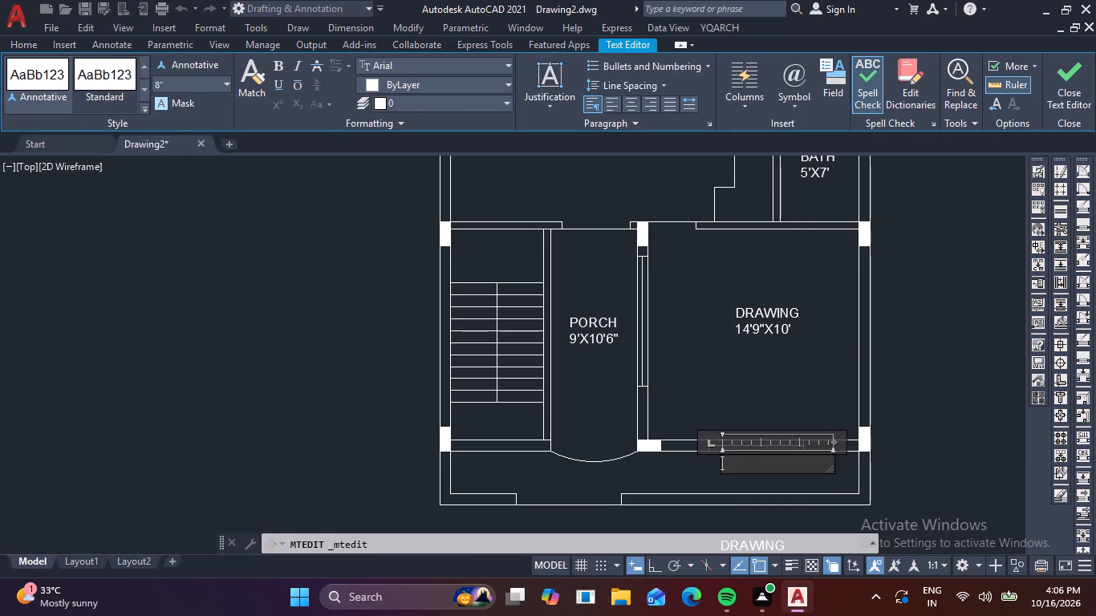
{"action": "type", "text": "OPEN"}
{"action": "key", "text": "space"}
{"action": "type", "text": "3'"}
{"action": "key", "text": "Page_Up"}
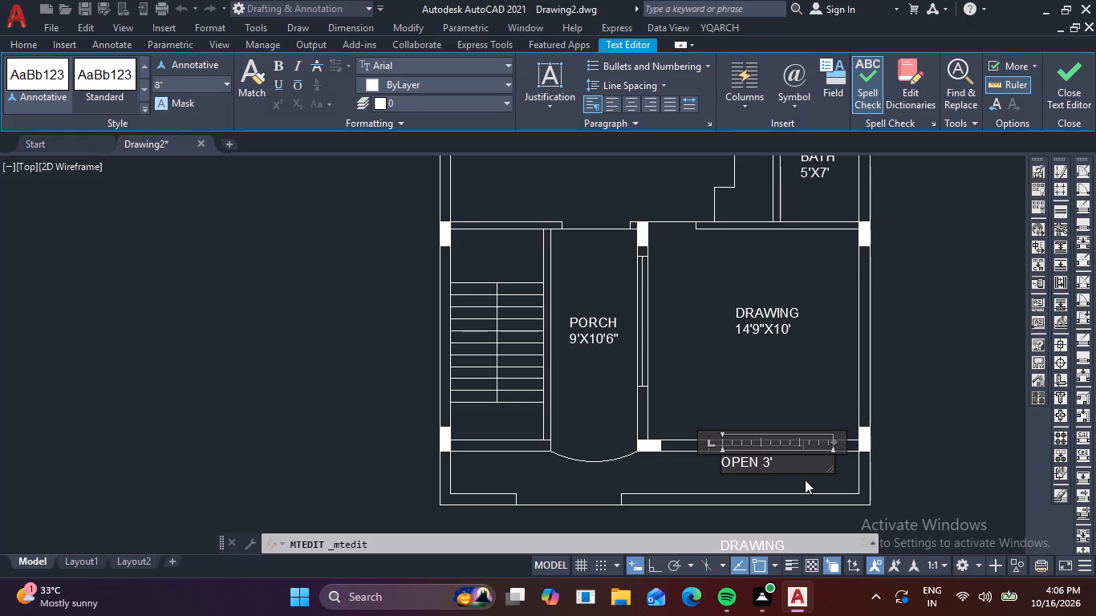
{"action": "left_click", "coordinate": [853, 382]}
Move the OPEN 3' label west and slightly down in the front strip, toward the gap in the front boundary wall.
{"action": "left_click", "coordinate": [736, 465]}
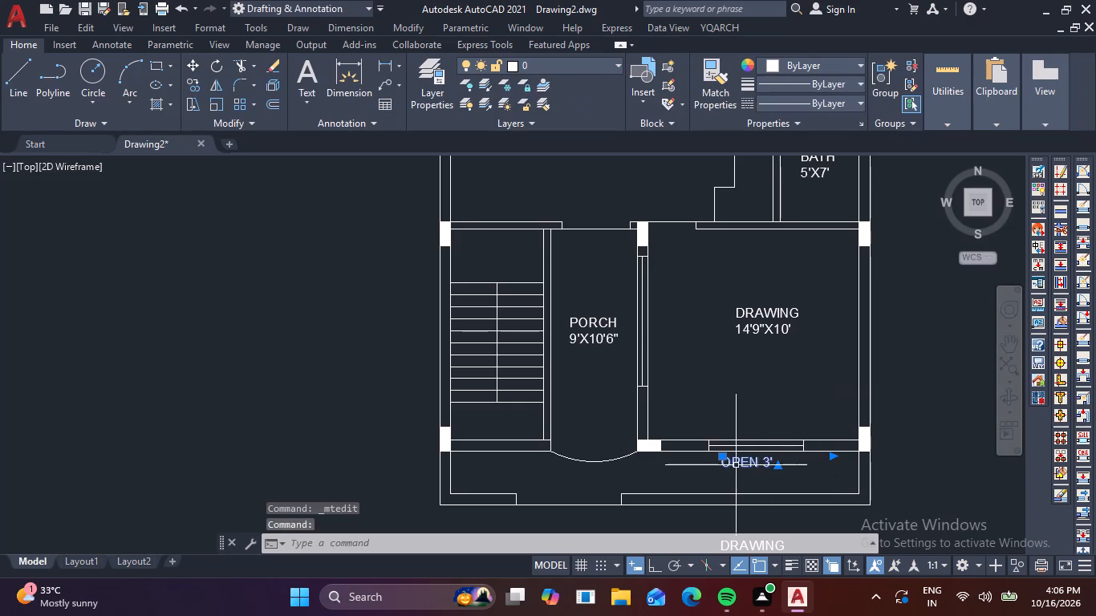
{"action": "type", "text": "M"}
{"action": "key", "text": "space"}
{"action": "left_click", "coordinate": [736, 465]}
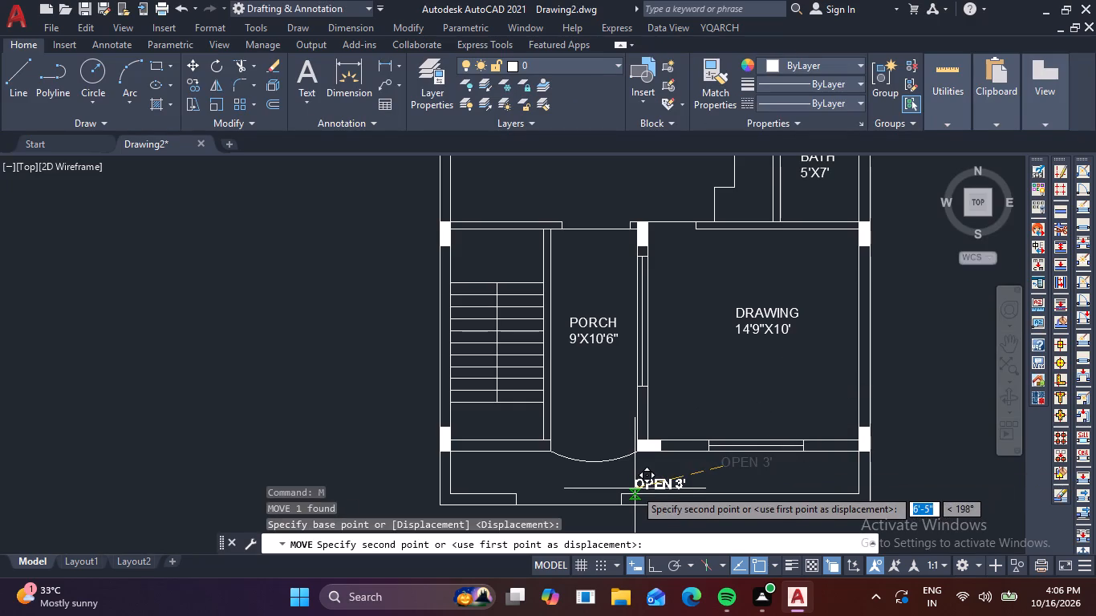
{"action": "left_click", "coordinate": [635, 484]}
Replace the text of the DRAWING label outside the front boundary wall with W.
{"action": "scroll", "coordinate": [727, 485], "scroll_direction": "down", "scroll_amount": 1}
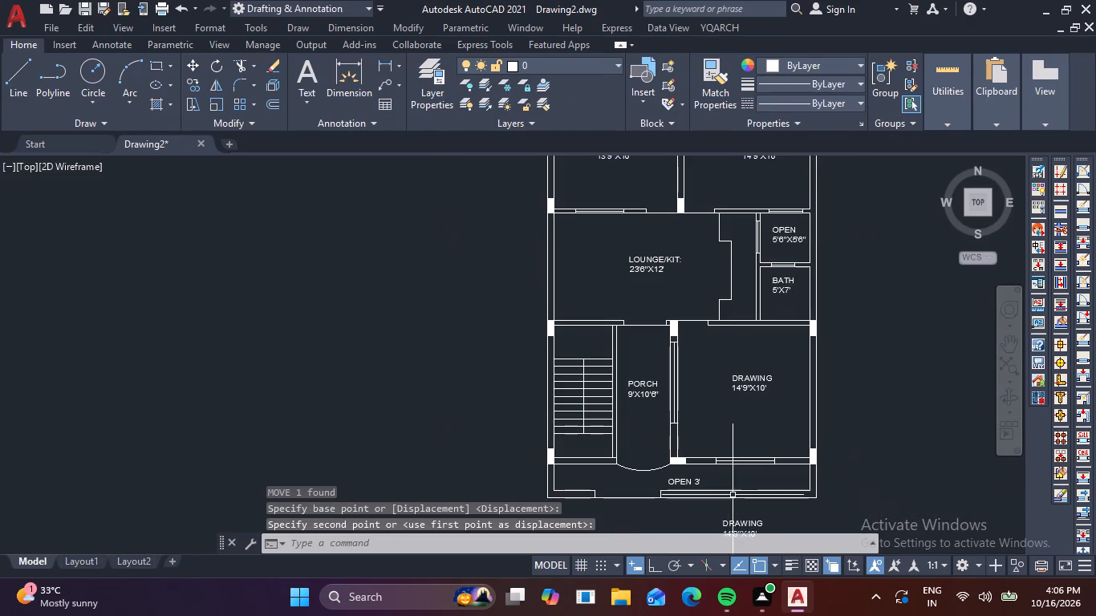
{"action": "middle_click_drag", "start_coordinate": [733, 496], "coordinate": [719, 420]}
{"action": "double_click", "coordinate": [737, 454]}
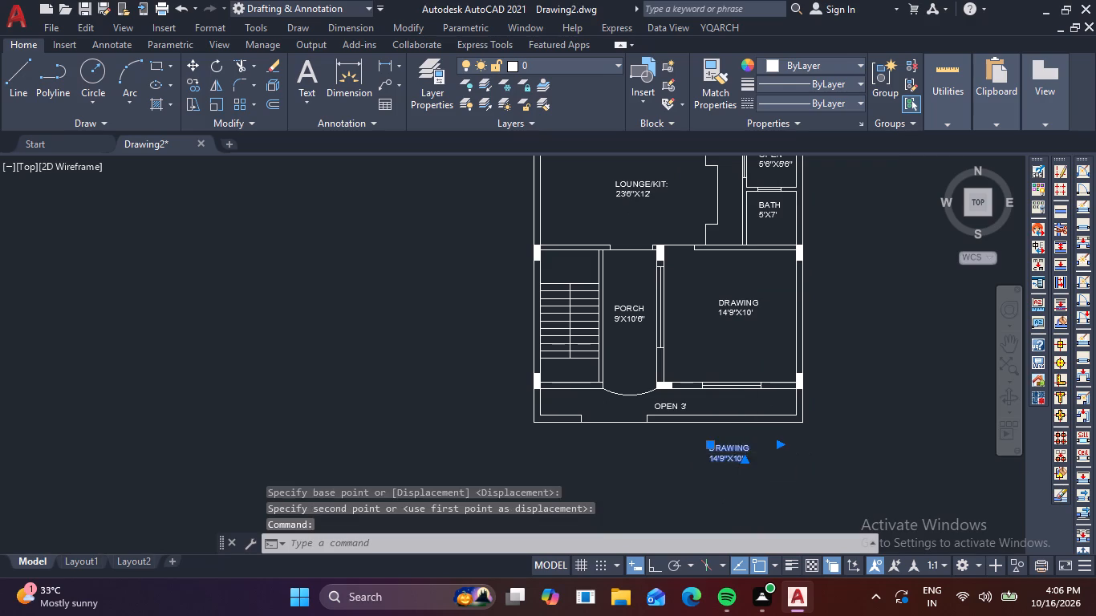
{"action": "left_click", "coordinate": [755, 461]}
{"action": "key", "text": "BackSpace"}
{"action": "key", "text": "BackSpace"}
{"action": "key", "text": "BackSpace"}
{"action": "key", "text": "BackSpace"}
{"action": "key", "text": "BackSpace"}
{"action": "key", "text": "BackSpace"}
{"action": "key", "text": "BackSpace"}
{"action": "key", "text": "BackSpace"}
{"action": "key", "text": "BackSpace"}
{"action": "key", "text": "BackSpace"}
{"action": "key", "text": "BackSpace"}
{"action": "key", "text": "BackSpace"}
{"action": "key", "text": "BackSpace"}
{"action": "key", "text": "BackSpace"}
{"action": "key", "text": "BackSpace"}
{"action": "key", "text": "BackSpace"}
{"action": "key", "text": "BackSpace"}
{"action": "key", "text": "BackSpace"}
{"action": "key", "text": "BackSpace"}
{"action": "key", "text": "BackSpace"}
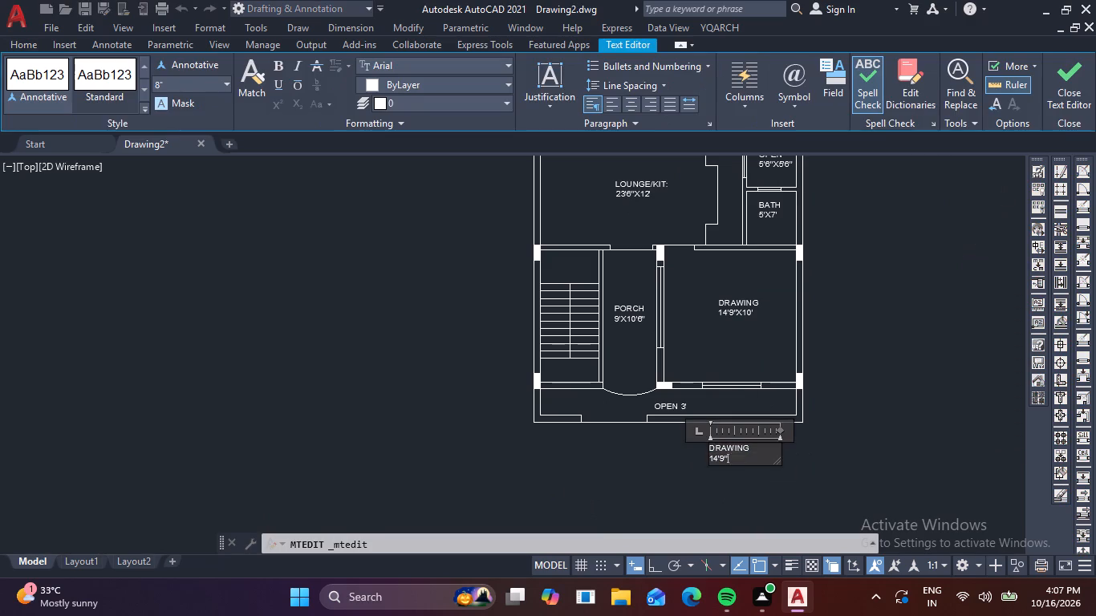
{"action": "key", "text": "w"}
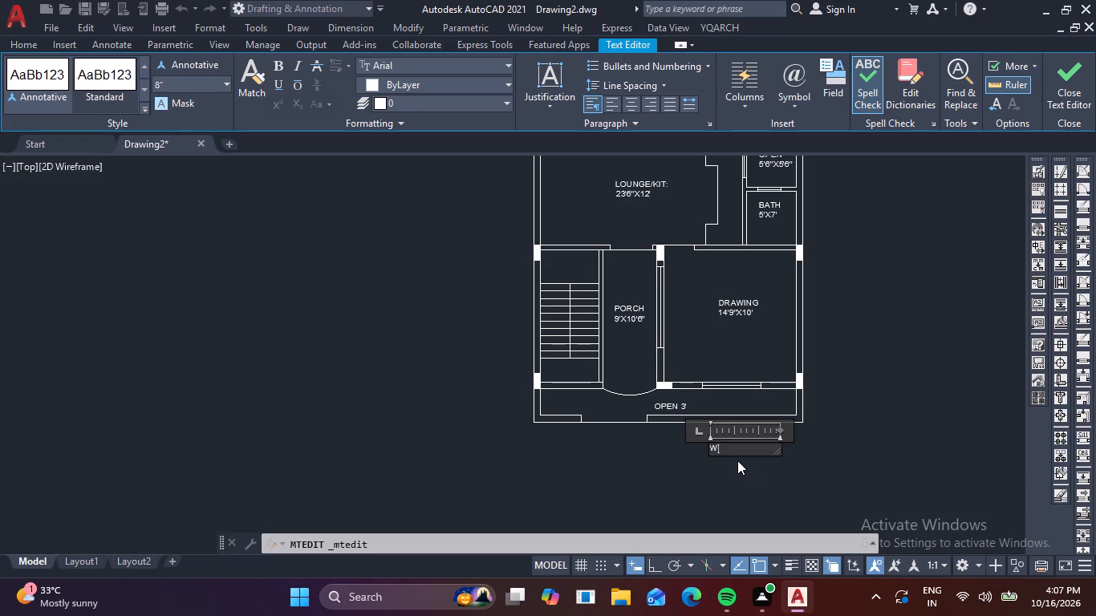
{"action": "left_click", "coordinate": [745, 472]}
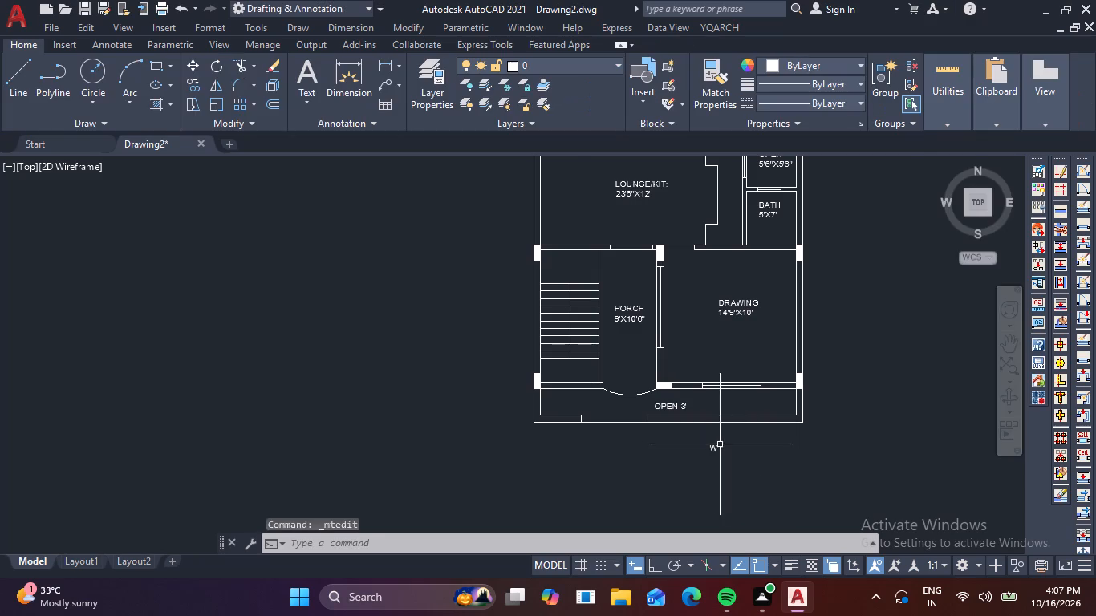
Copy the W label to just outside the window in the DRAWING room's front wall.
{"action": "scroll", "coordinate": [715, 441], "scroll_direction": "up", "scroll_amount": 2}
{"action": "left_click", "coordinate": [707, 460]}
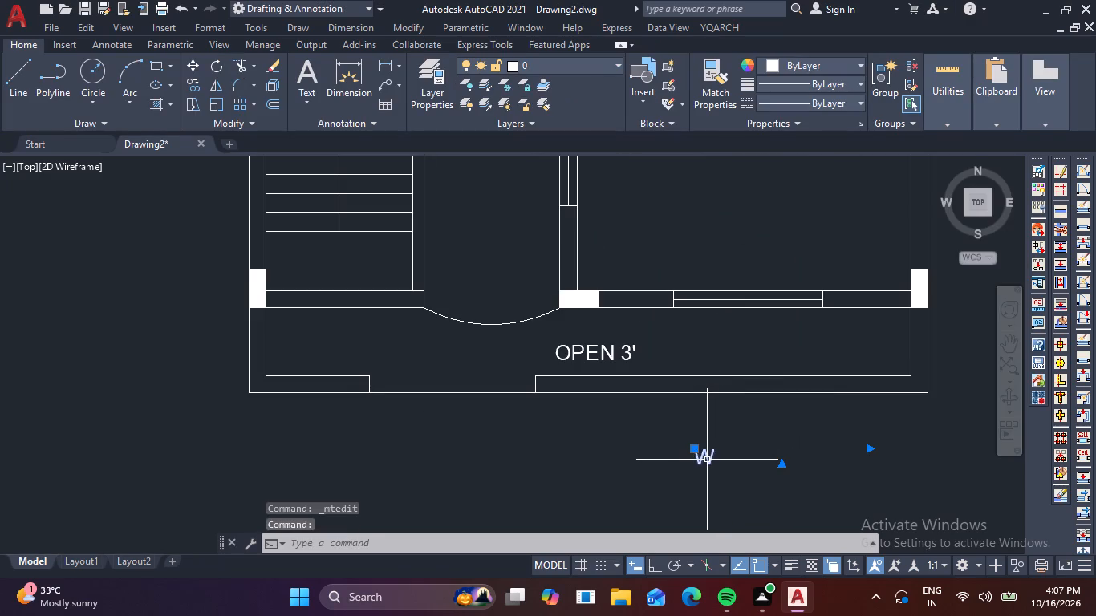
{"action": "type", "text": "CO"}
{"action": "key", "text": "space"}
{"action": "left_click", "coordinate": [707, 460]}
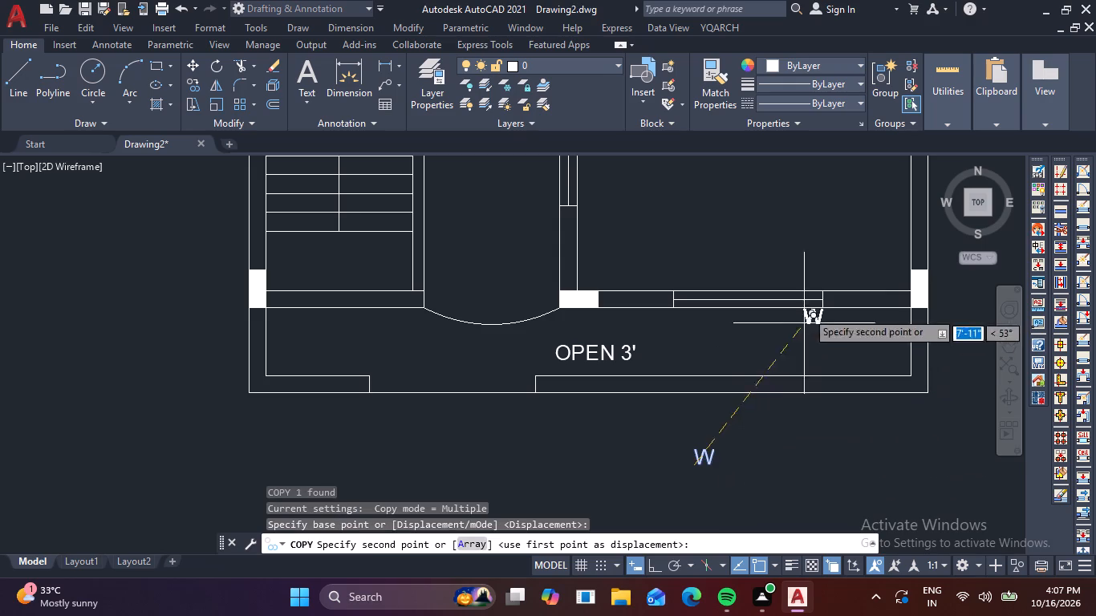
{"action": "left_click", "coordinate": [739, 330]}
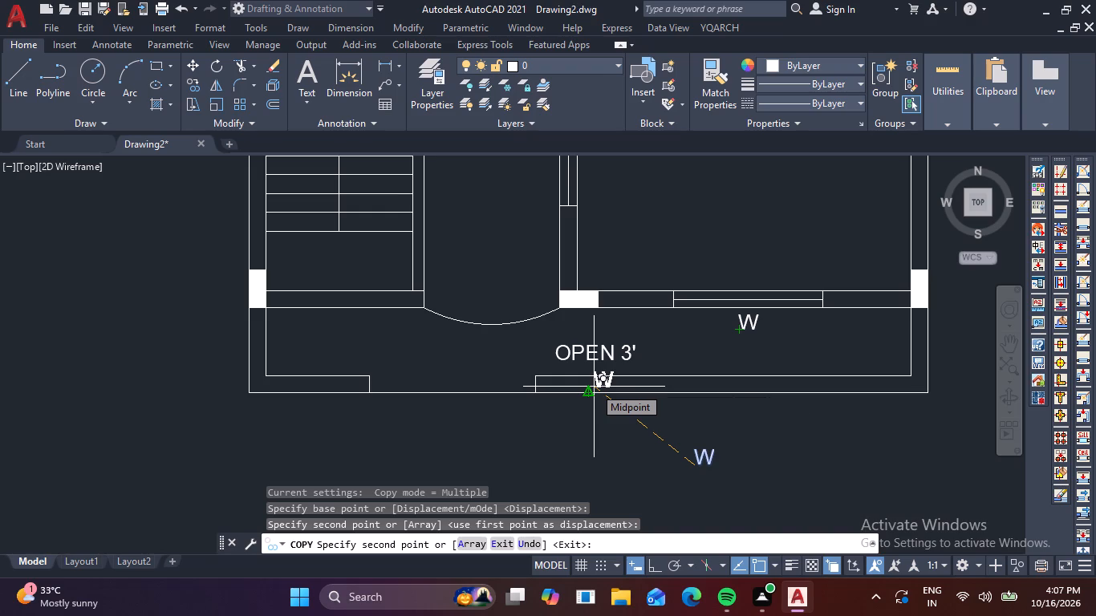
Place further W copies just south of the 13'9"X10' bedroom's south window and just north of the 14'9"X10' bedroom's south window.
{"action": "scroll", "coordinate": [574, 381], "scroll_direction": "down", "scroll_amount": 2}
{"action": "middle_click_drag", "start_coordinate": [546, 265], "coordinate": [545, 301]}
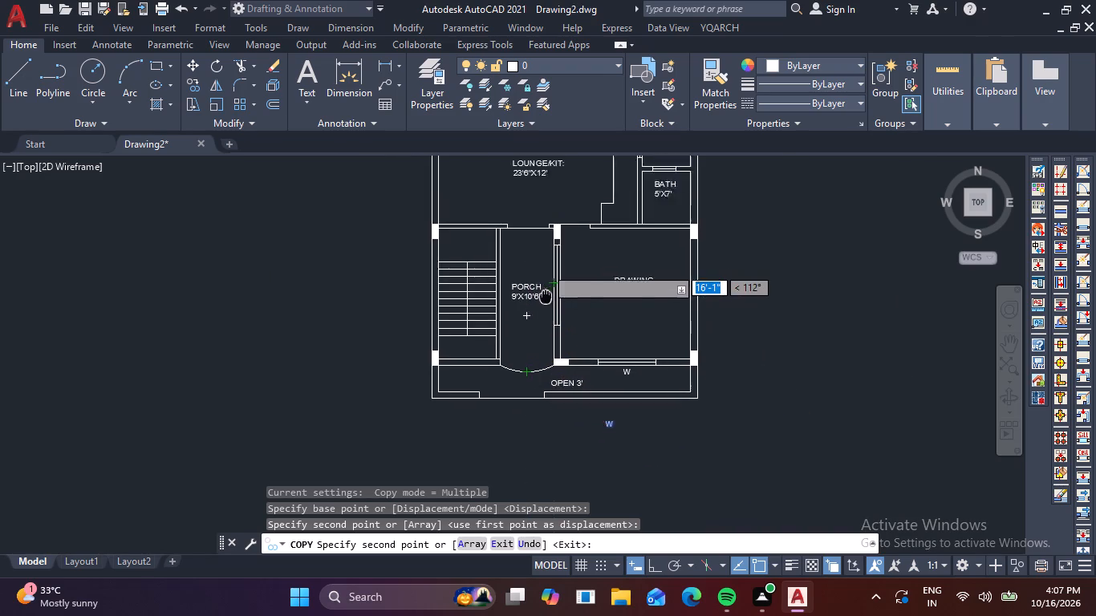
{"action": "middle_click_drag", "start_coordinate": [545, 301], "coordinate": [505, 440]}
{"action": "scroll", "coordinate": [438, 272], "scroll_direction": "up", "scroll_amount": 3}
{"action": "left_click", "coordinate": [420, 272]}
{"action": "scroll", "coordinate": [461, 314], "scroll_direction": "down", "scroll_amount": 2}
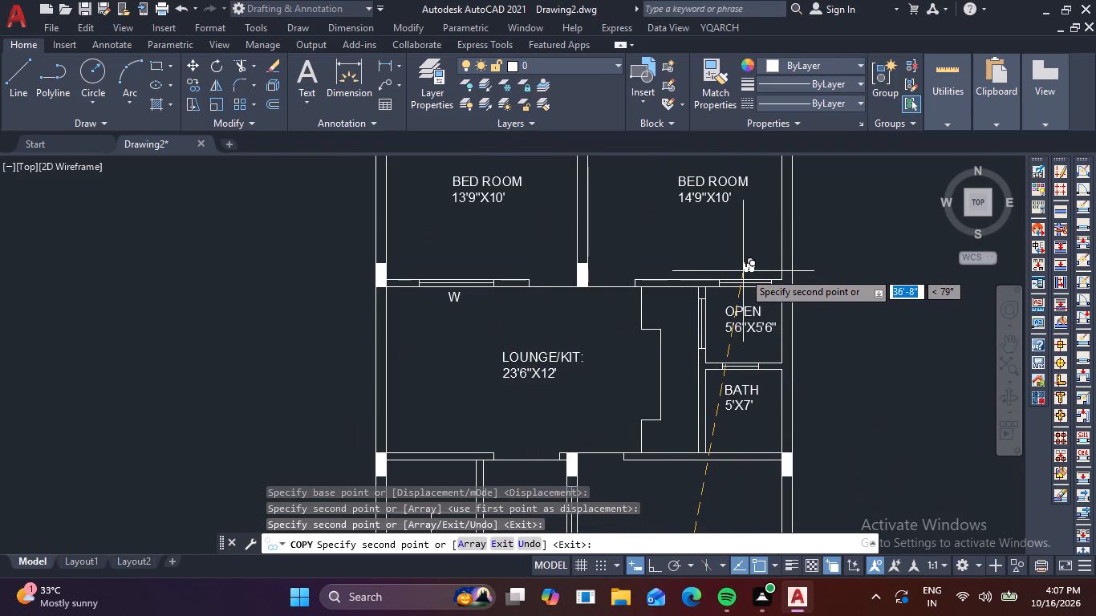
{"action": "scroll", "coordinate": [743, 271], "scroll_direction": "up", "scroll_amount": 2}
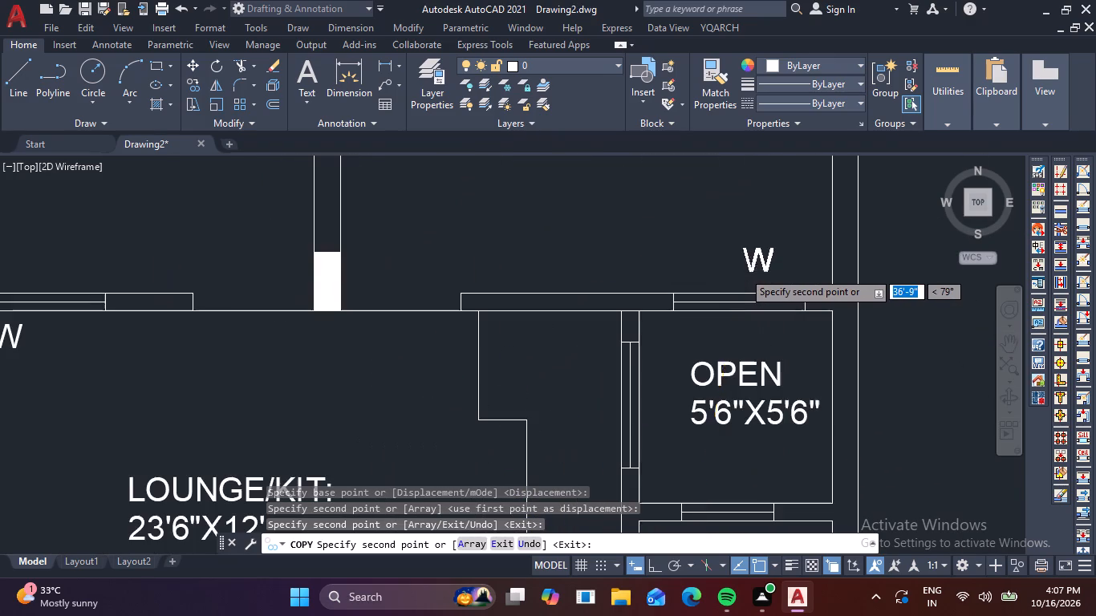
{"action": "left_click", "coordinate": [714, 281]}
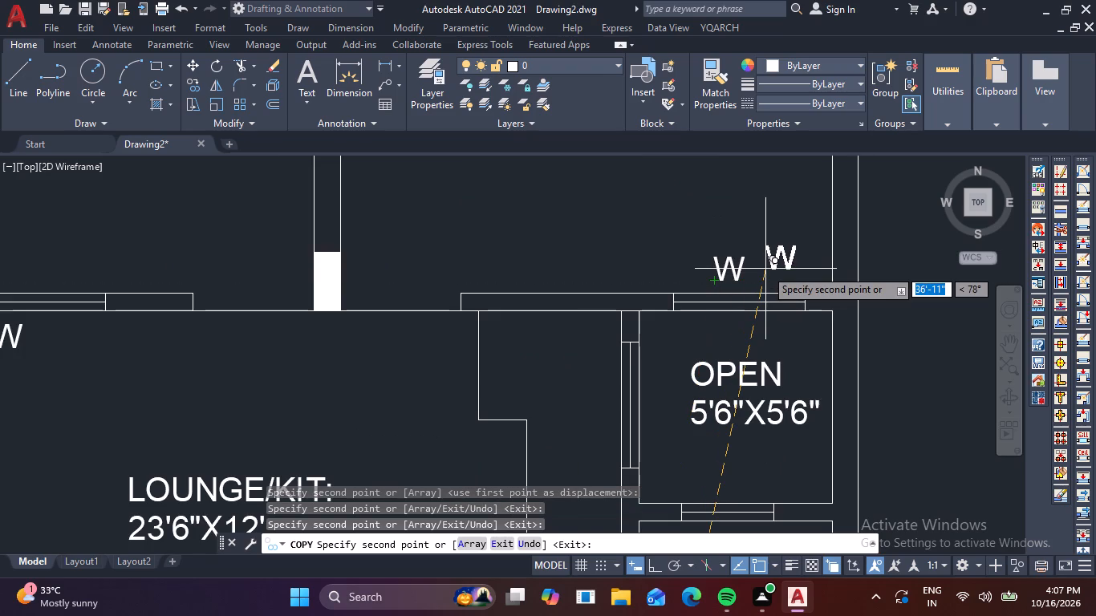
{"action": "scroll", "coordinate": [765, 269], "scroll_direction": "down", "scroll_amount": 2}
{"action": "middle_click_drag", "start_coordinate": [733, 237], "coordinate": [750, 396]}
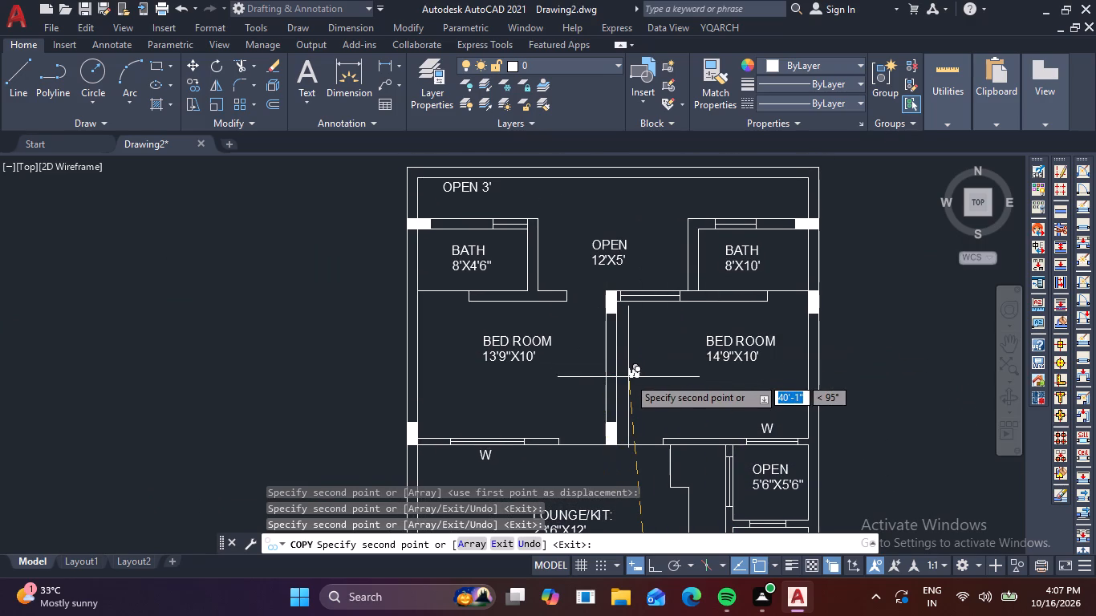
{"action": "key", "text": "Escape"}
Replace the W text outside the front boundary wall with V and narrow its text frame.
{"action": "scroll", "coordinate": [693, 381], "scroll_direction": "down", "scroll_amount": 2}
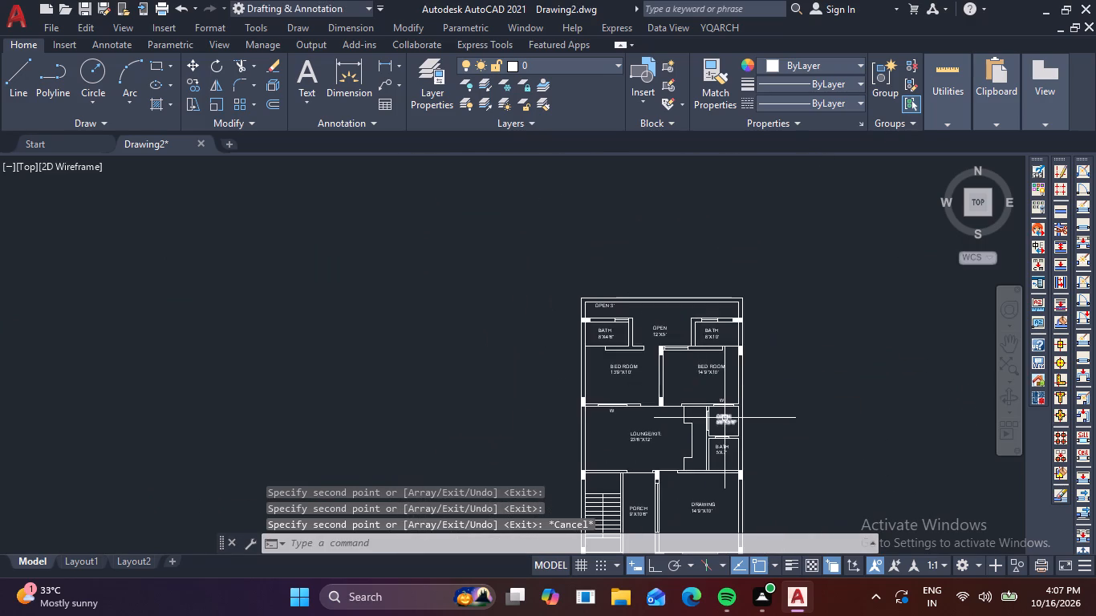
{"action": "middle_click_drag", "start_coordinate": [722, 363], "coordinate": [712, 238]}
{"action": "scroll", "coordinate": [680, 463], "scroll_direction": "up", "scroll_amount": 4}
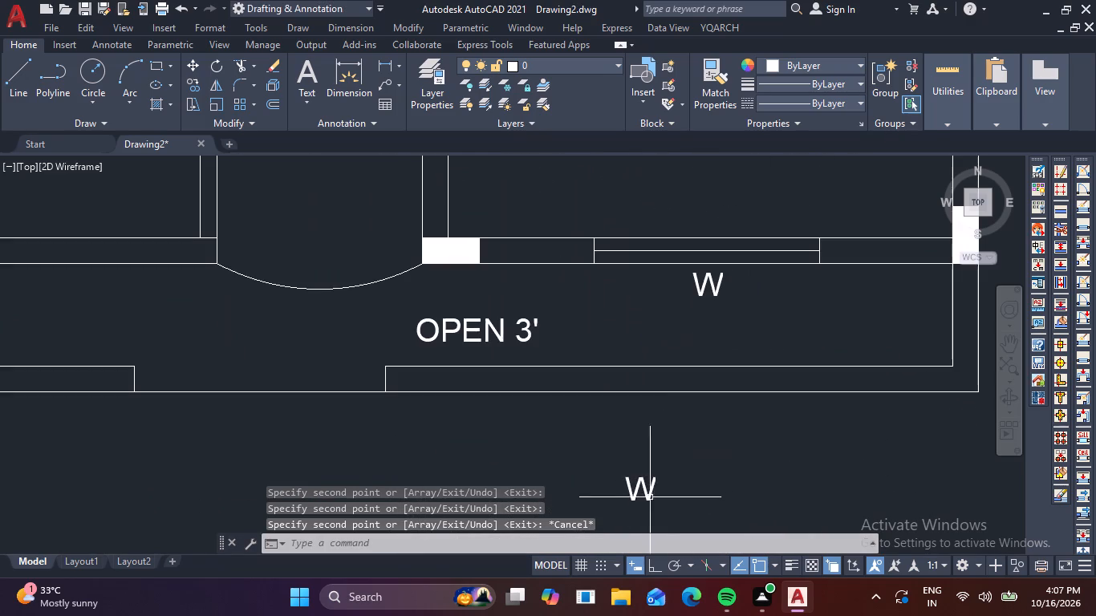
{"action": "double_click", "coordinate": [642, 494]}
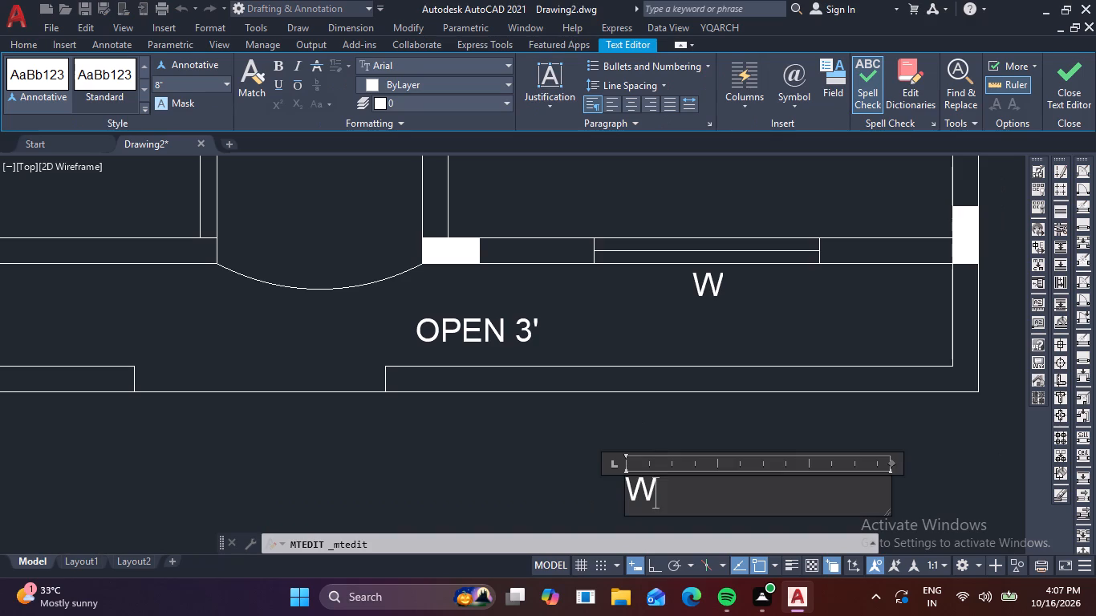
{"action": "key", "text": "BackSpace"}
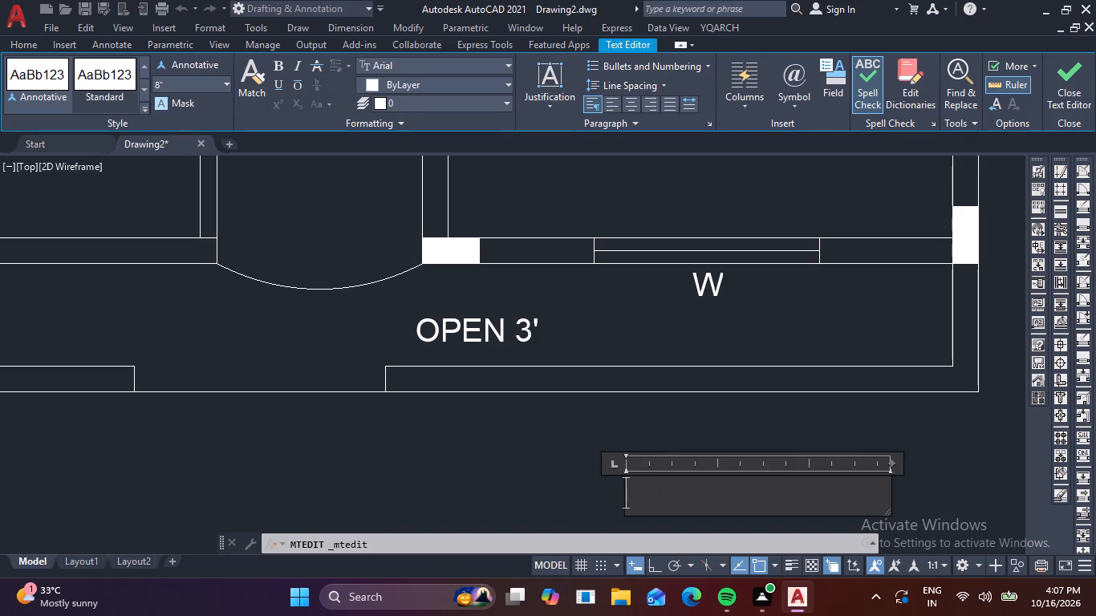
{"action": "key", "text": "v"}
{"action": "left_click_drag", "start_coordinate": [888, 461], "coordinate": [822, 469]}
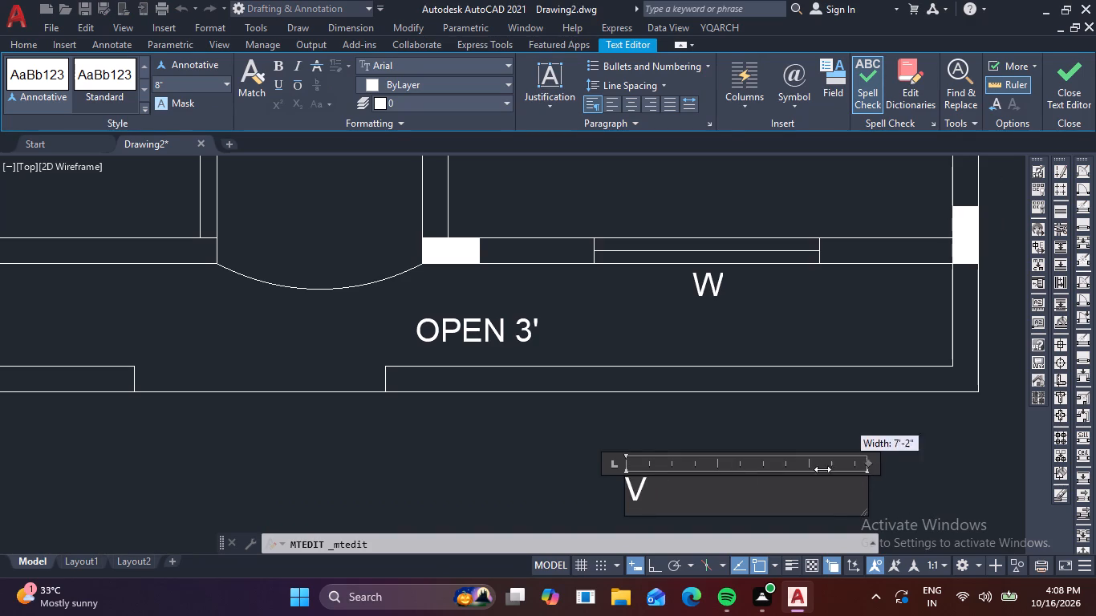
{"action": "left_click_drag", "start_coordinate": [822, 469], "coordinate": [668, 488]}
{"action": "left_click", "coordinate": [852, 467]}
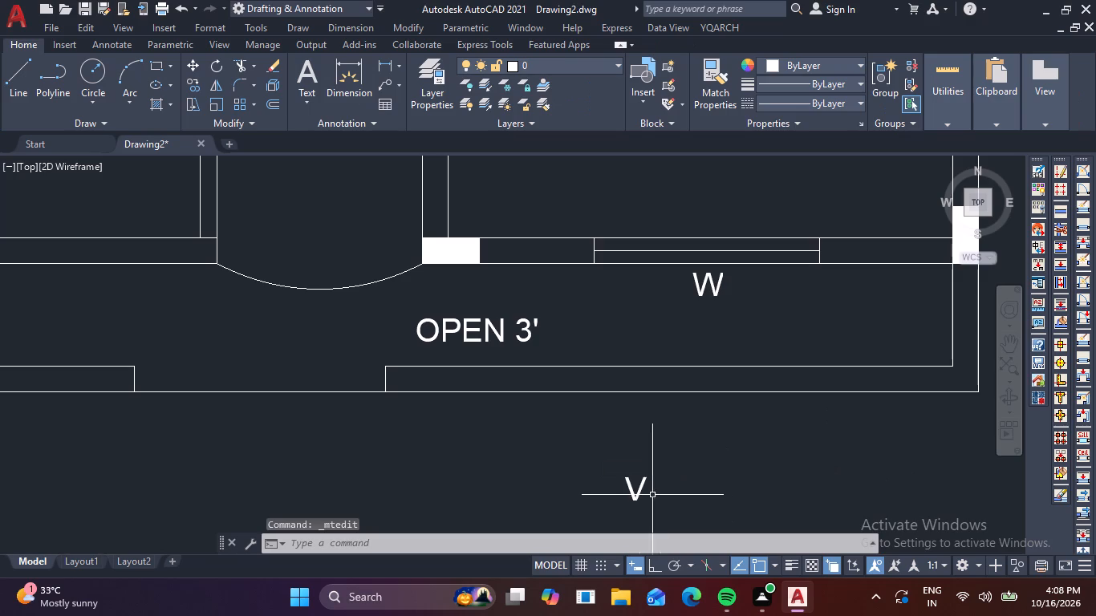
Copy the V label to the opening north of the 5'X7' BATH and to the opening west of the 5'6"X5'6" OPEN space.
{"action": "left_click", "coordinate": [637, 490]}
{"action": "type", "text": "CO"}
{"action": "key", "text": "space"}
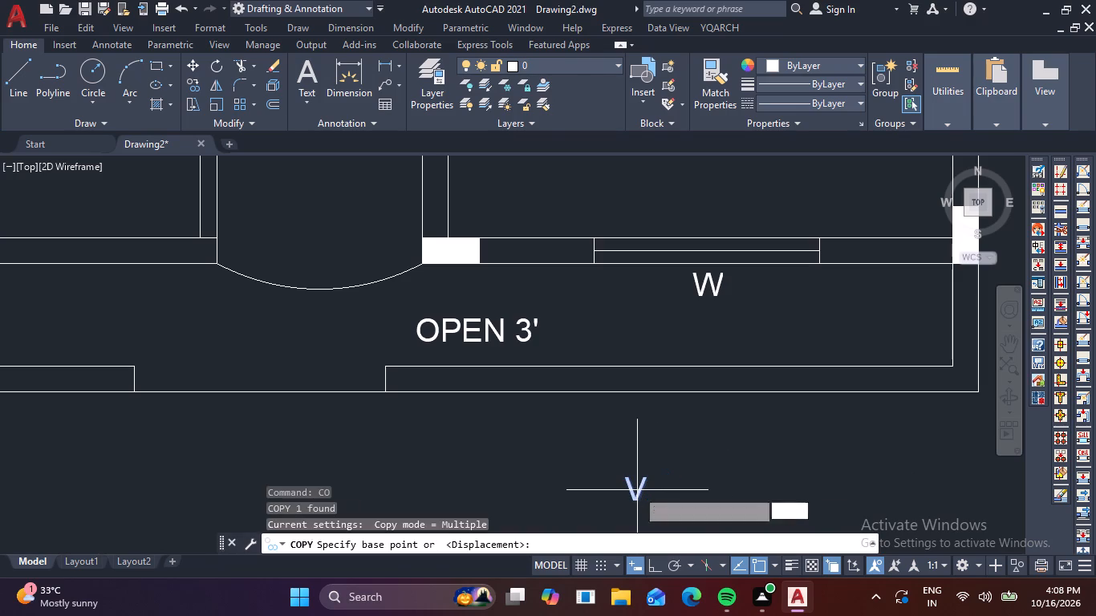
{"action": "left_click", "coordinate": [637, 490]}
{"action": "scroll", "coordinate": [765, 364], "scroll_direction": "down", "scroll_amount": 3}
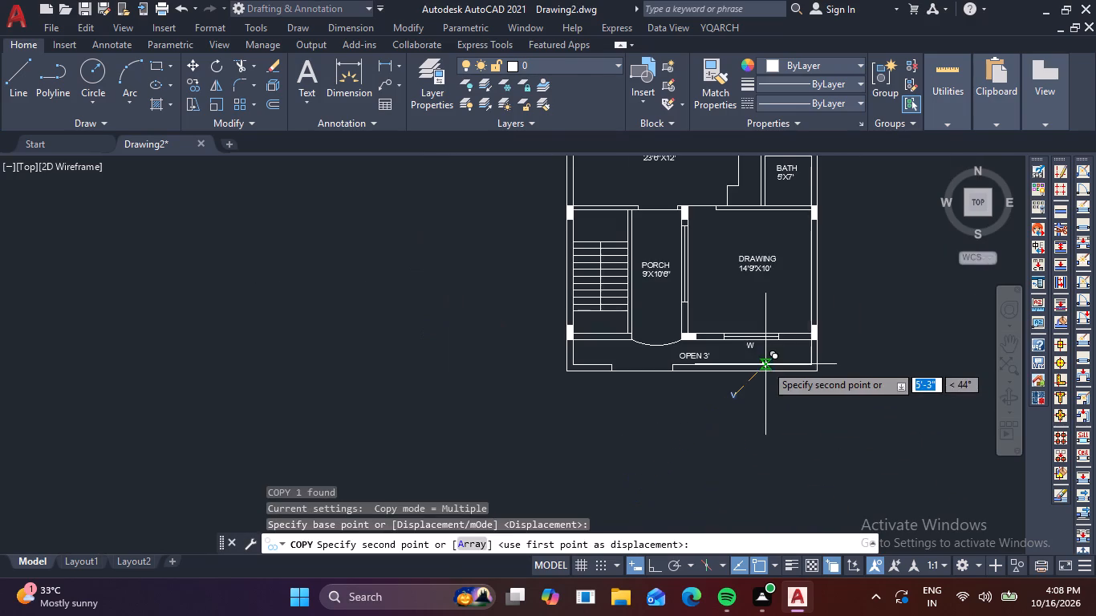
{"action": "middle_click_drag", "start_coordinate": [765, 240], "coordinate": [695, 398]}
{"action": "scroll", "coordinate": [716, 324], "scroll_direction": "up", "scroll_amount": 3}
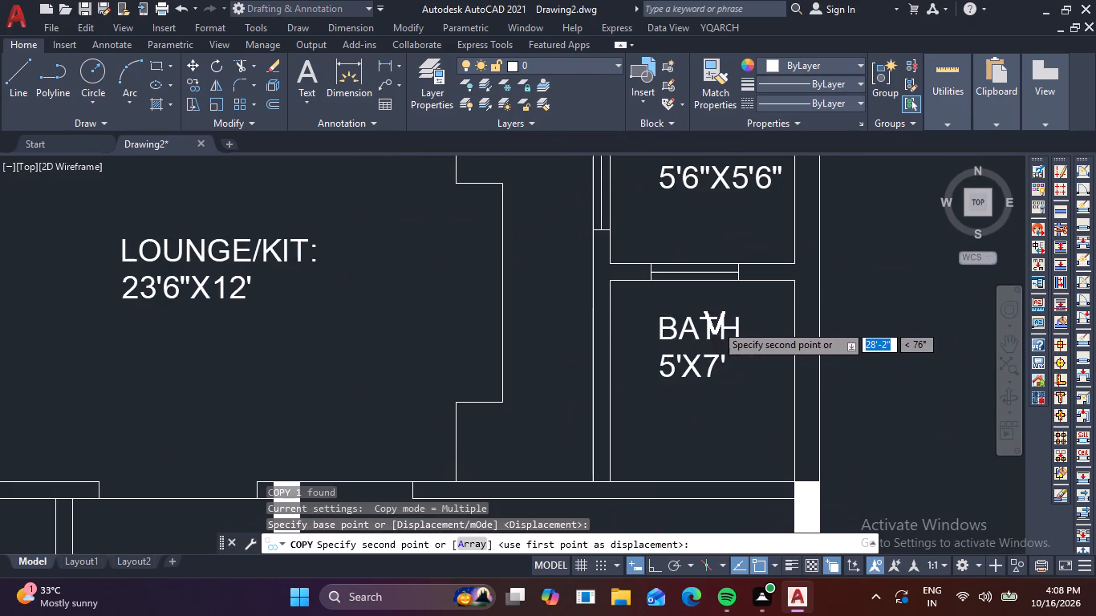
{"action": "left_click", "coordinate": [702, 300]}
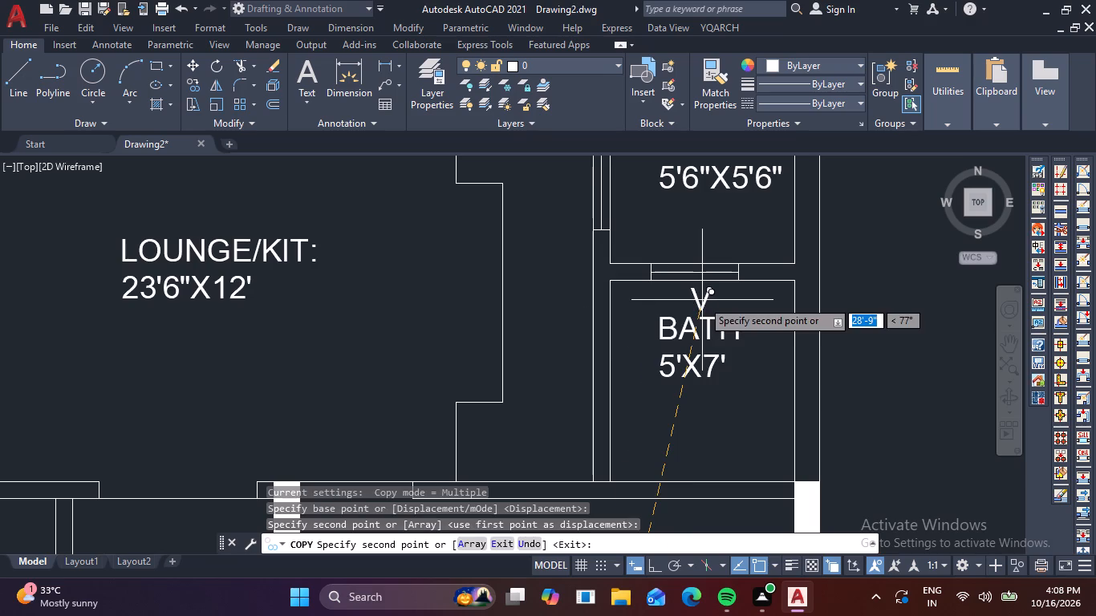
{"action": "middle_click_drag", "start_coordinate": [547, 201], "coordinate": [554, 358]}
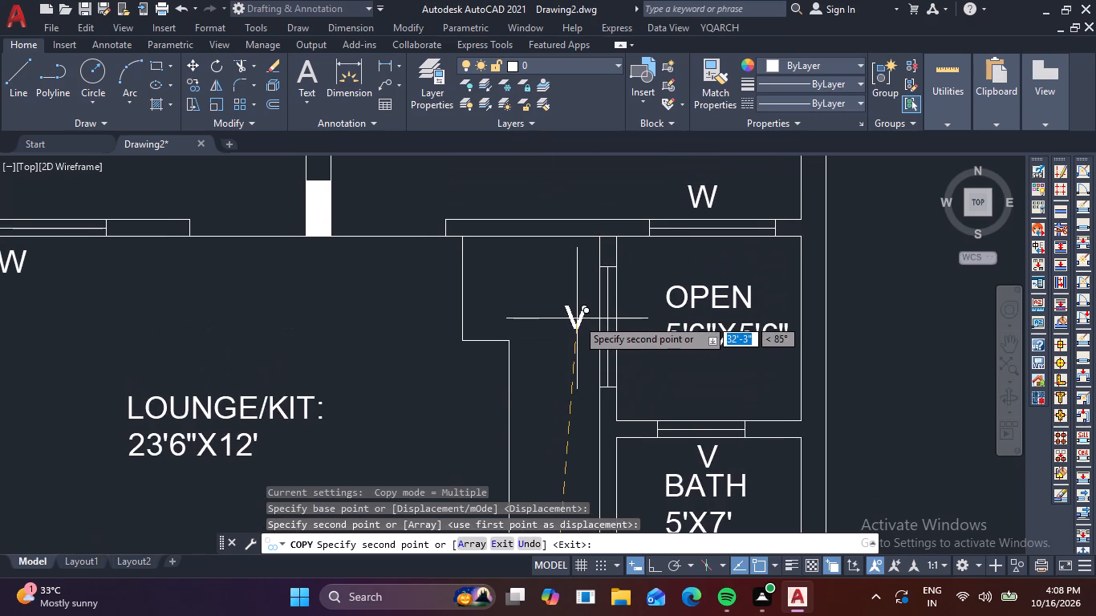
{"action": "left_click", "coordinate": [577, 318]}
Place two more V copies just north of the openings in the rear walls of the 8'X4'6" and 8'X10' baths.
{"action": "scroll", "coordinate": [634, 277], "scroll_direction": "down", "scroll_amount": 2}
{"action": "scroll", "coordinate": [470, 245], "scroll_direction": "down", "scroll_amount": 1}
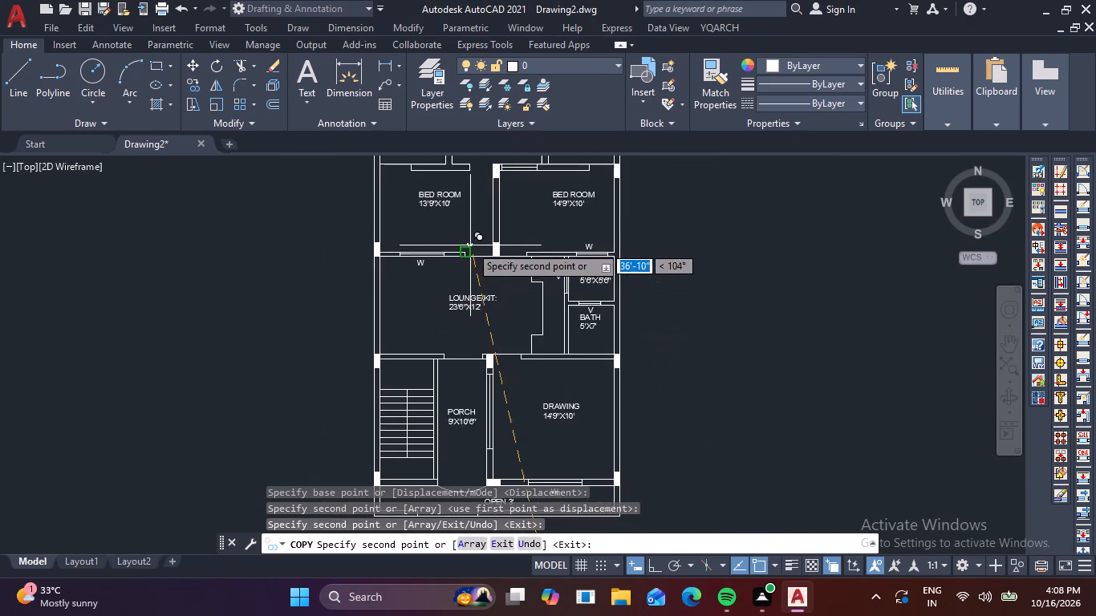
{"action": "middle_click_drag", "start_coordinate": [471, 232], "coordinate": [499, 425]}
{"action": "scroll", "coordinate": [456, 313], "scroll_direction": "up", "scroll_amount": 3}
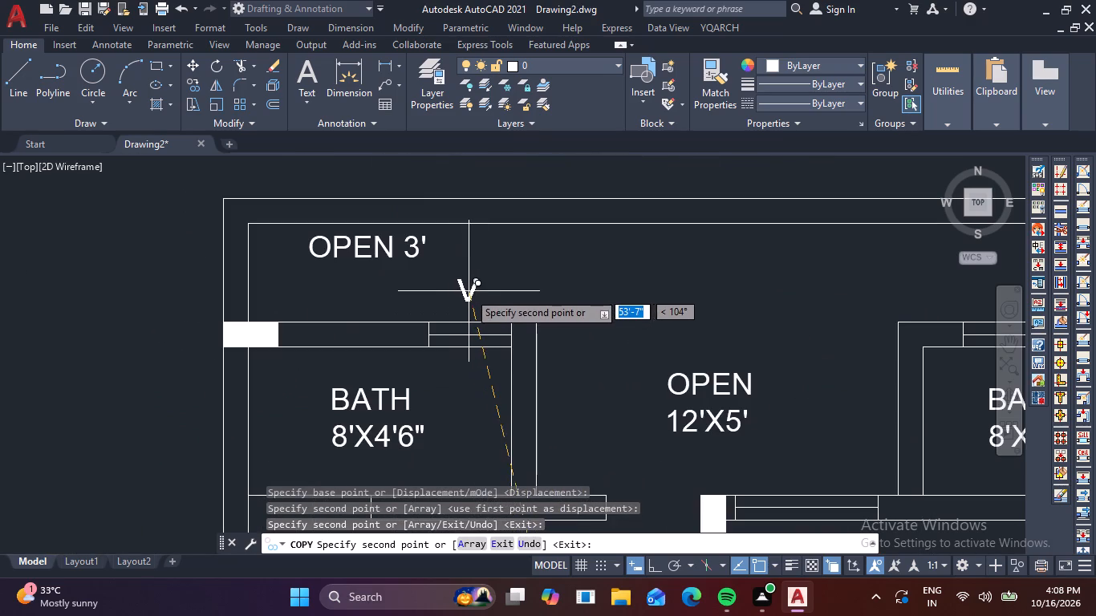
{"action": "left_click", "coordinate": [471, 302]}
{"action": "scroll", "coordinate": [611, 314], "scroll_direction": "down", "scroll_amount": 2}
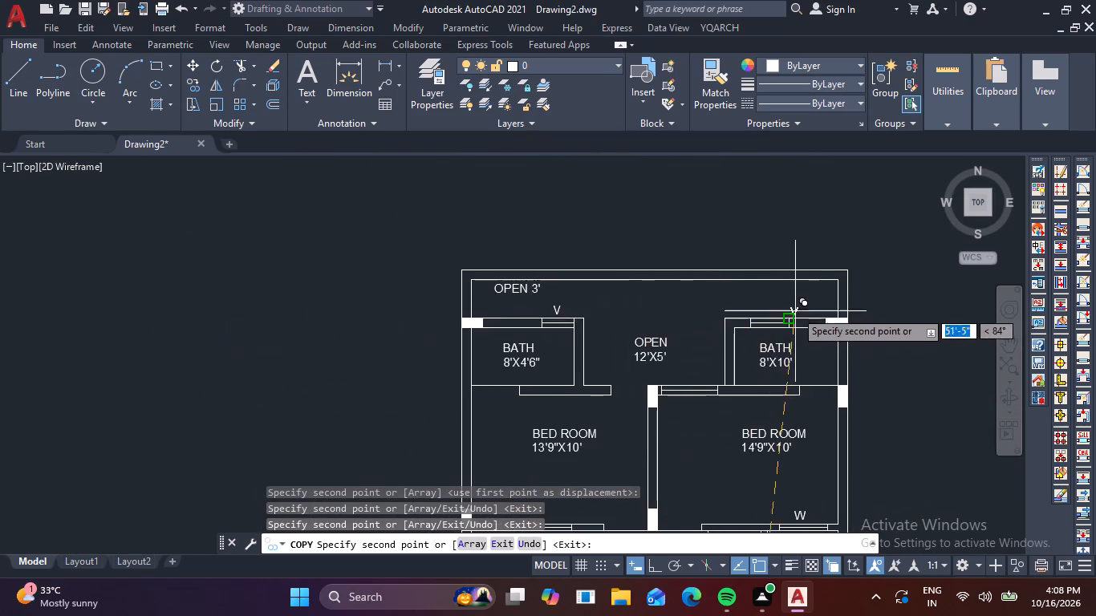
{"action": "scroll", "coordinate": [796, 310], "scroll_direction": "up", "scroll_amount": 3}
{"action": "left_click", "coordinate": [704, 310]}
{"action": "scroll", "coordinate": [703, 342], "scroll_direction": "down", "scroll_amount": 2}
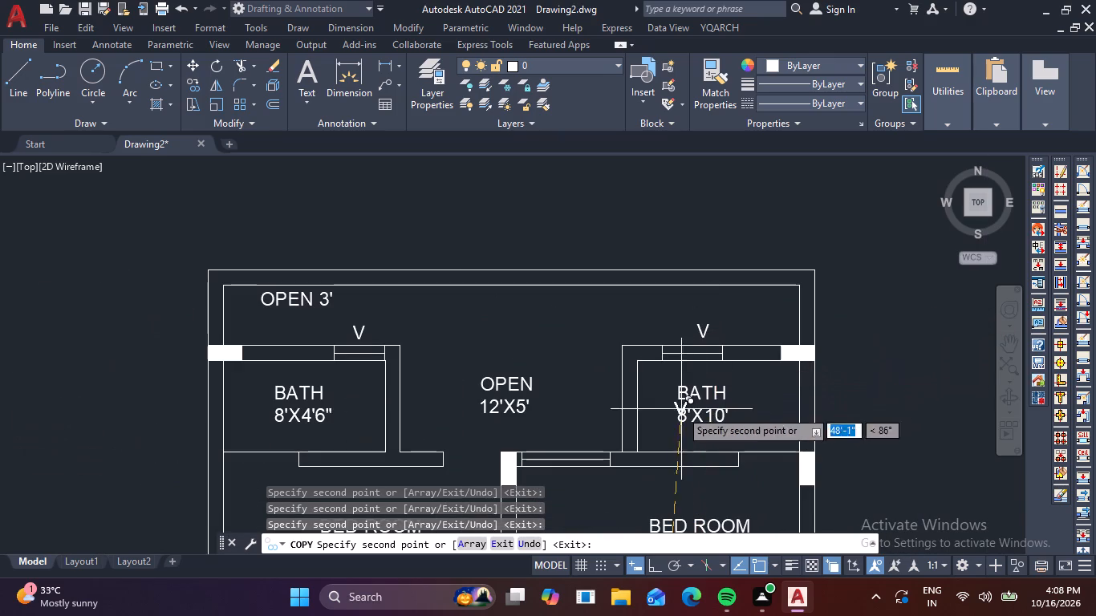
{"action": "scroll", "coordinate": [569, 428], "scroll_direction": "down", "scroll_amount": 3}
{"action": "middle_click_drag", "start_coordinate": [578, 448], "coordinate": [622, 292]}
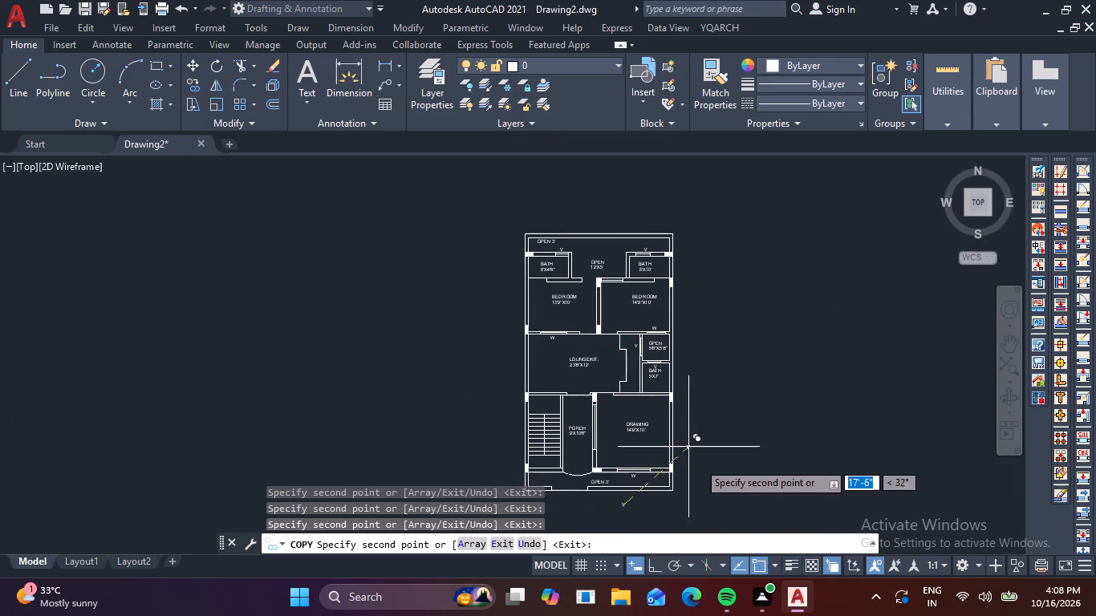
{"action": "key", "text": "Escape"}
Copy the W label from the DRAWING room's front window to just north of the 14'9"X10' bedroom's north window.
{"action": "scroll", "coordinate": [617, 444], "scroll_direction": "up", "scroll_amount": 2}
{"action": "middle_click_drag", "start_coordinate": [658, 407], "coordinate": [655, 395]}
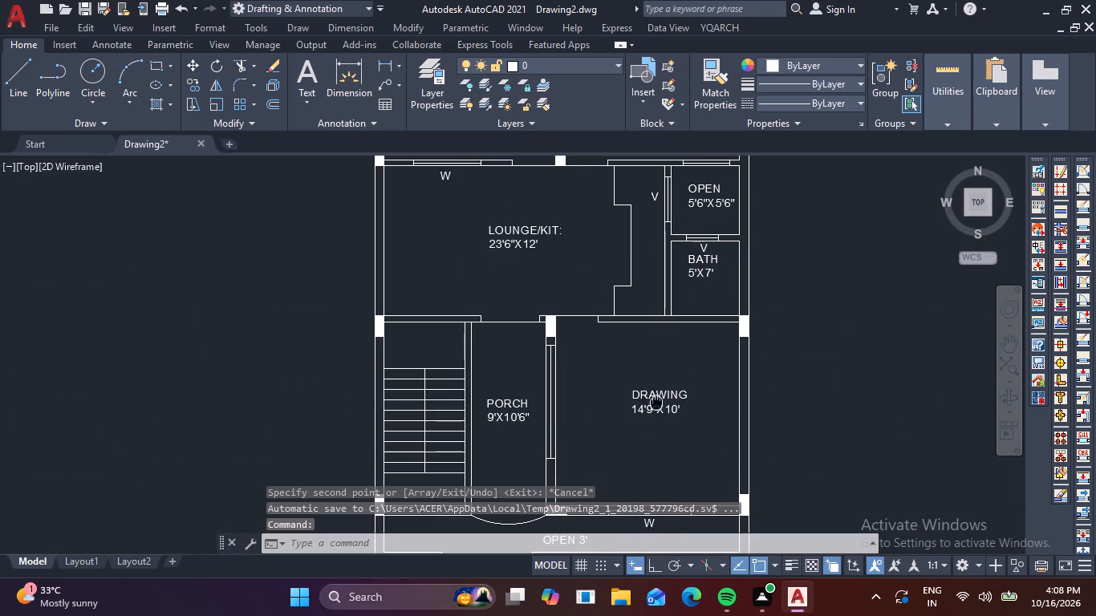
{"action": "middle_click_drag", "start_coordinate": [655, 395], "coordinate": [652, 366]}
{"action": "scroll", "coordinate": [660, 484], "scroll_direction": "up", "scroll_amount": 2}
{"action": "left_click", "coordinate": [618, 488]}
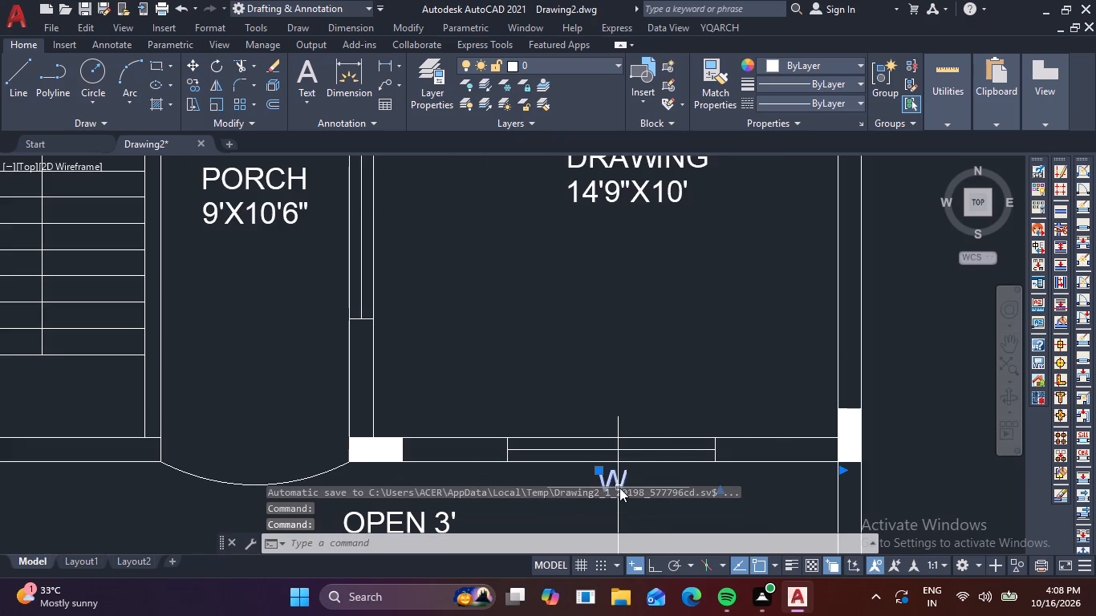
{"action": "type", "text": "CO"}
{"action": "key", "text": "space"}
{"action": "left_click", "coordinate": [619, 488]}
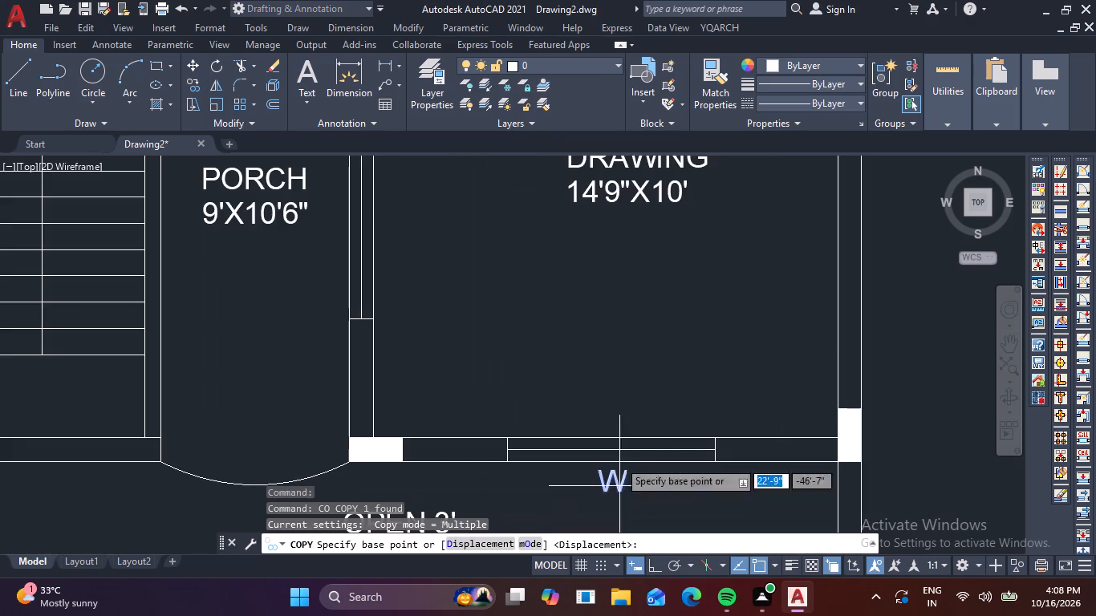
{"action": "scroll", "coordinate": [593, 184], "scroll_direction": "down", "scroll_amount": 2}
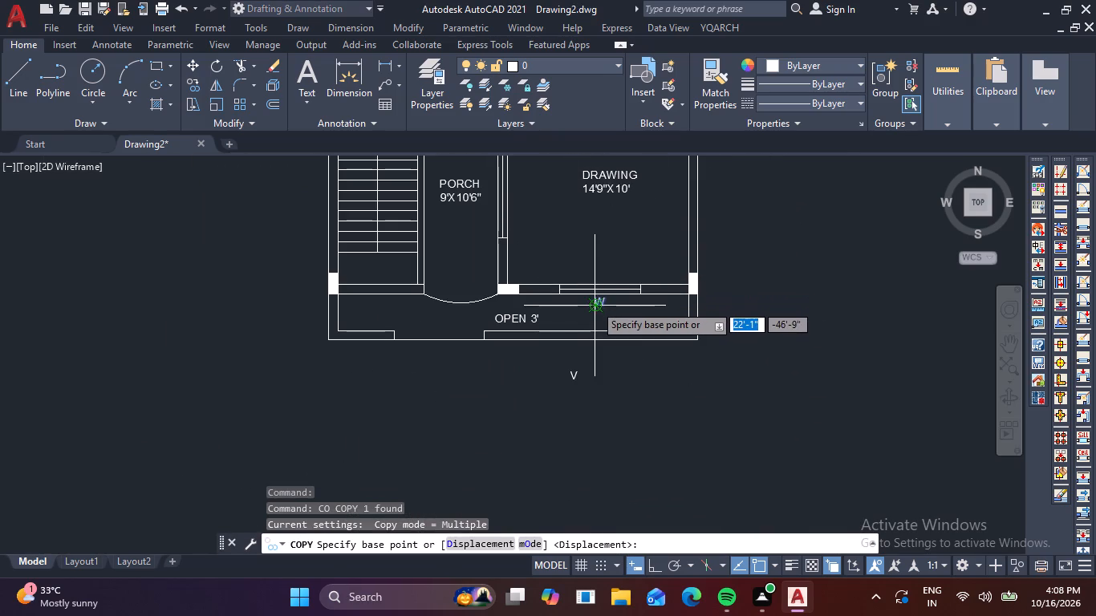
{"action": "left_click", "coordinate": [595, 304]}
{"action": "scroll", "coordinate": [617, 251], "scroll_direction": "down", "scroll_amount": 2}
{"action": "middle_click_drag", "start_coordinate": [617, 251], "coordinate": [684, 439]}
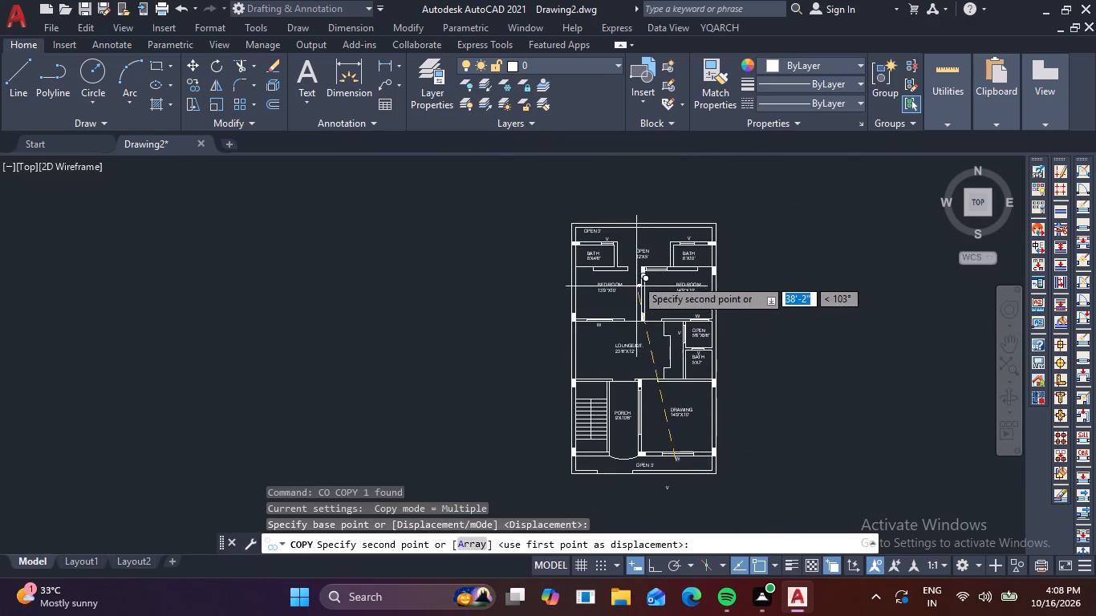
{"action": "scroll", "coordinate": [643, 260], "scroll_direction": "up", "scroll_amount": 3}
{"action": "middle_click_drag", "start_coordinate": [644, 257], "coordinate": [657, 314]}
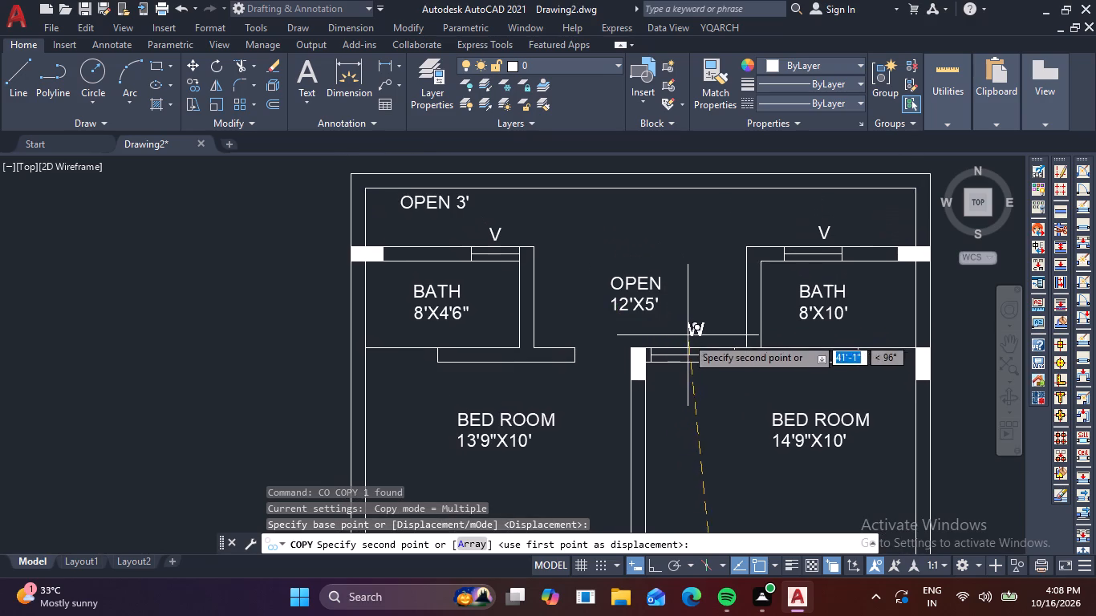
{"action": "left_click", "coordinate": [677, 338]}
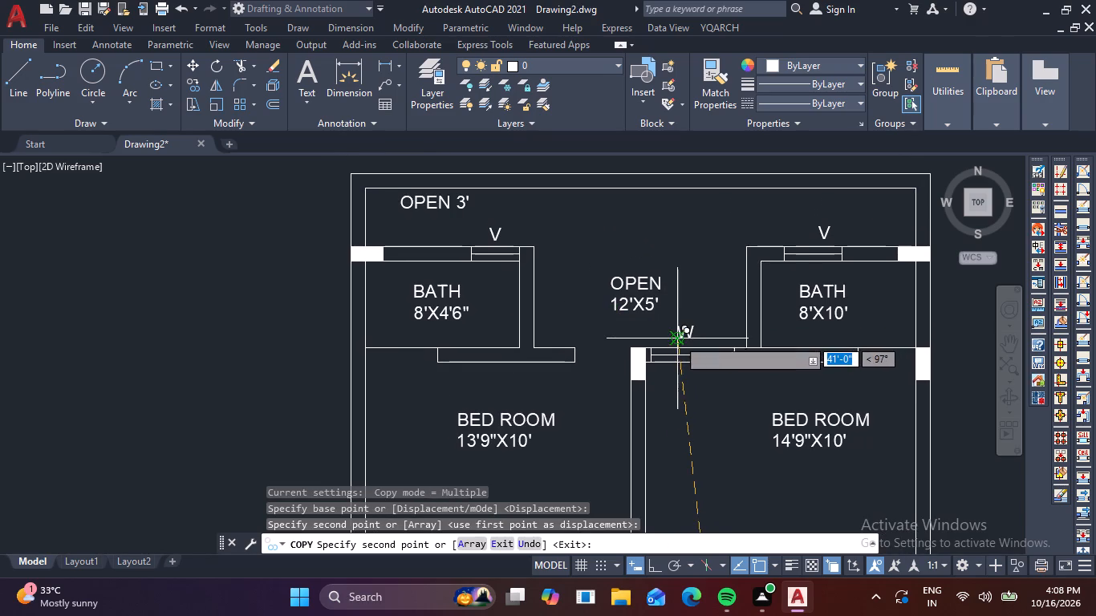
{"action": "key", "text": "Escape"}
{"action": "scroll", "coordinate": [708, 348], "scroll_direction": "down", "scroll_amount": 2}
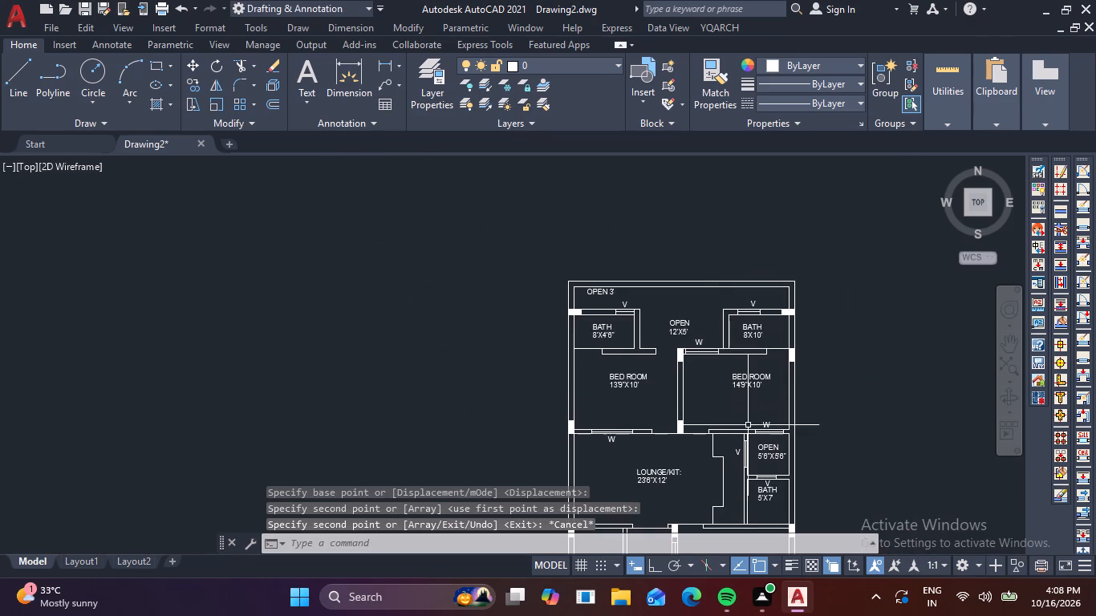
{"action": "key", "text": "Escape"}
{"action": "key", "text": "Escape"}
{"action": "key", "text": "Escape"}
{"action": "scroll", "coordinate": [771, 440], "scroll_direction": "down", "scroll_amount": 1}
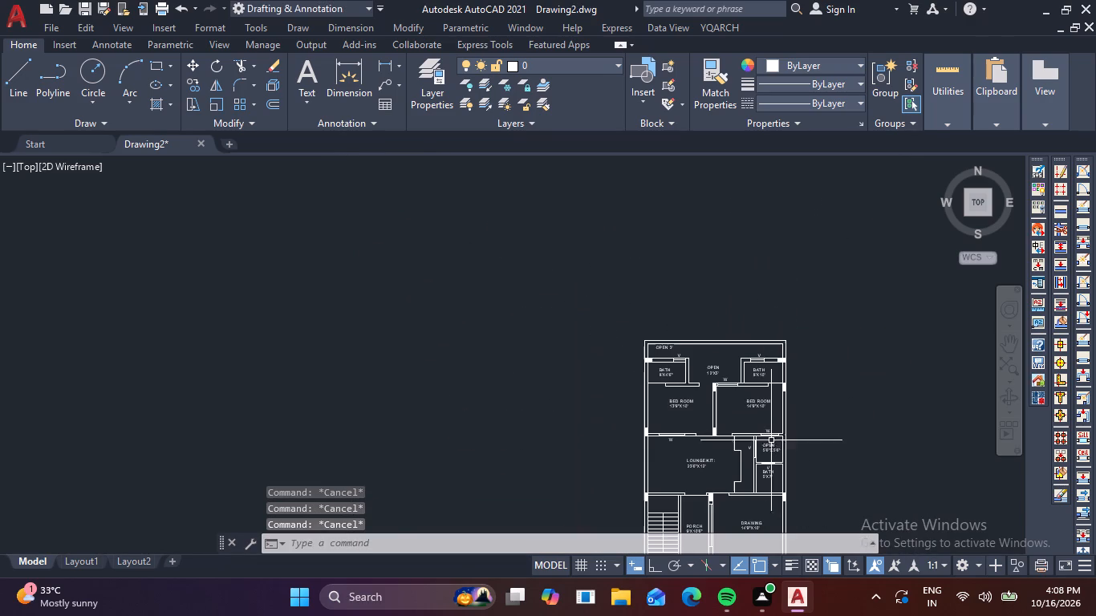
{"action": "double_click", "coordinate": [773, 482]}
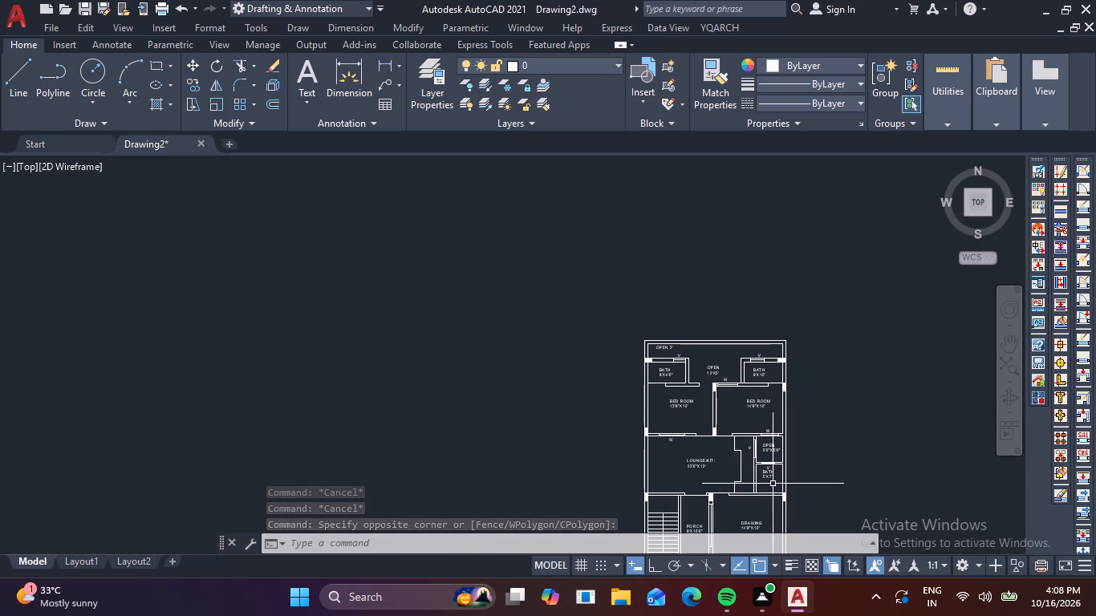
Replace the spare V text outside the front boundary wall with GROUND FLOOPLAN, widening its text frame.
{"action": "middle_click_drag", "start_coordinate": [694, 469], "coordinate": [699, 240]}
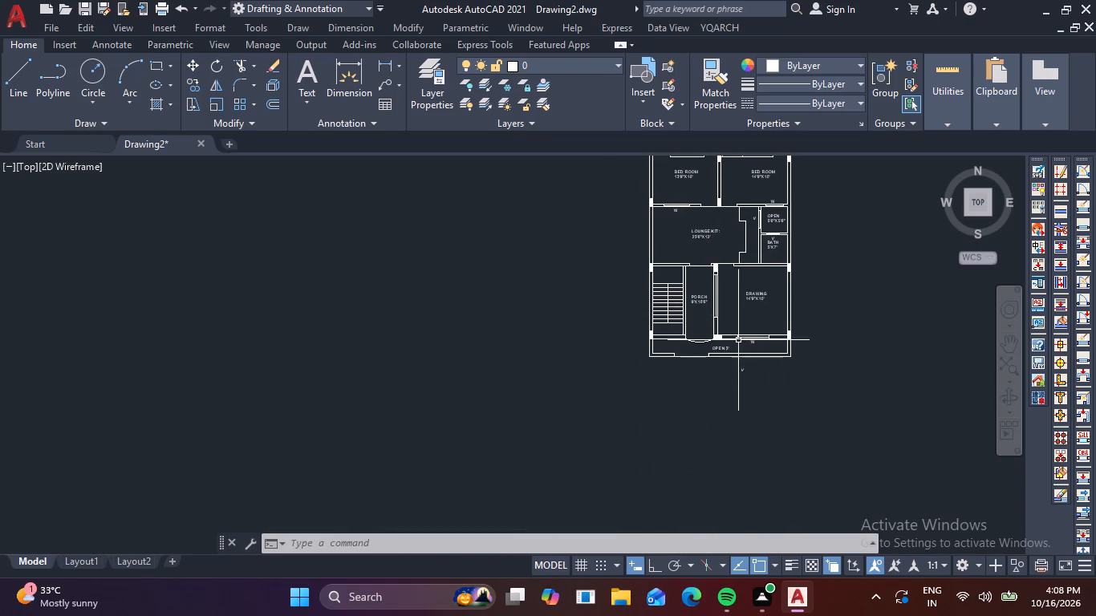
{"action": "scroll", "coordinate": [734, 377], "scroll_direction": "up", "scroll_amount": 2}
{"action": "left_click", "coordinate": [749, 361]}
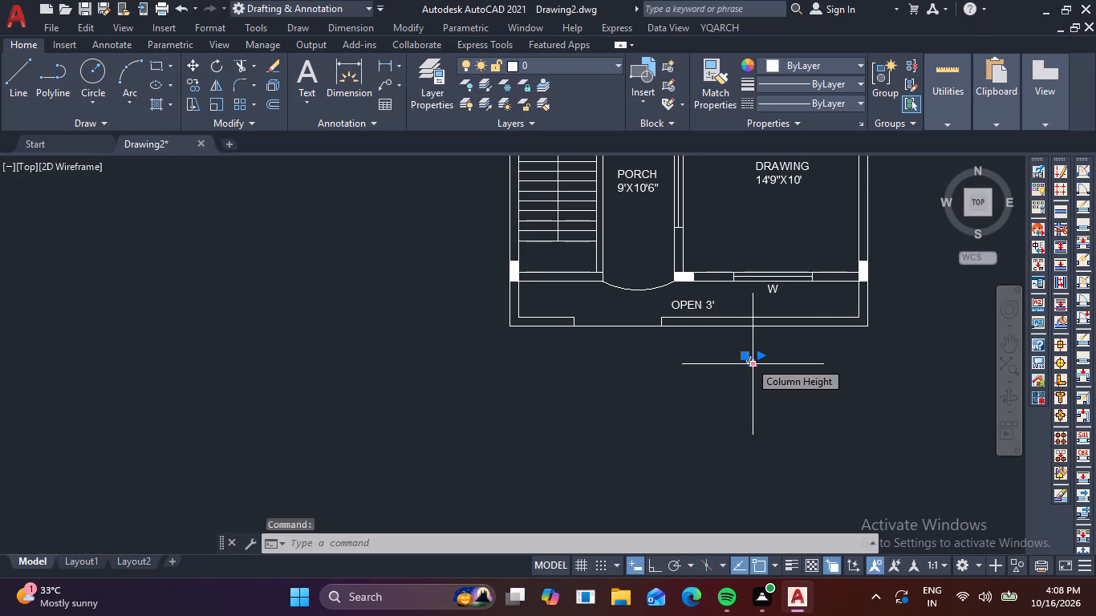
{"action": "double_click", "coordinate": [749, 361]}
{"action": "left_click_drag", "start_coordinate": [763, 340], "coordinate": [791, 340]}
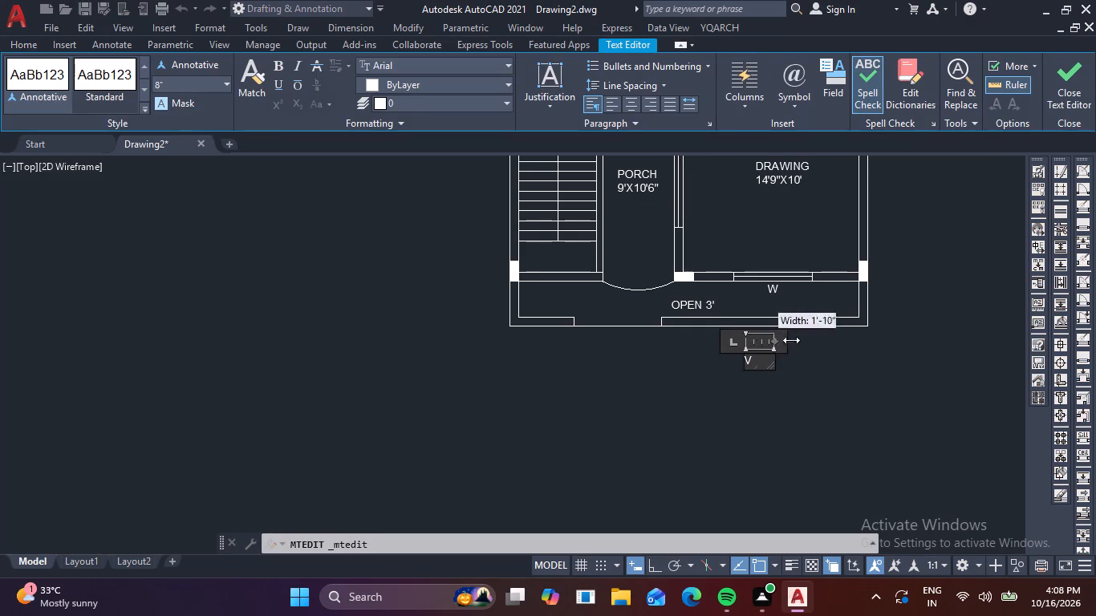
{"action": "left_click_drag", "start_coordinate": [791, 340], "coordinate": [964, 340]}
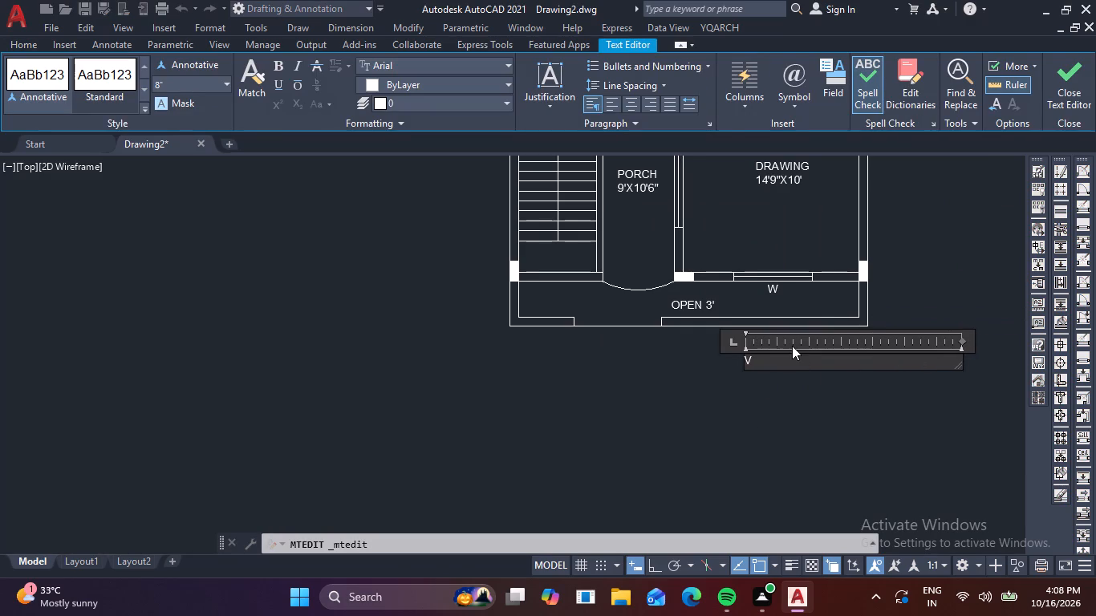
{"action": "key", "text": "BackSpace"}
{"action": "type", "text": "GROI"}
{"action": "key", "text": "BackSpace"}
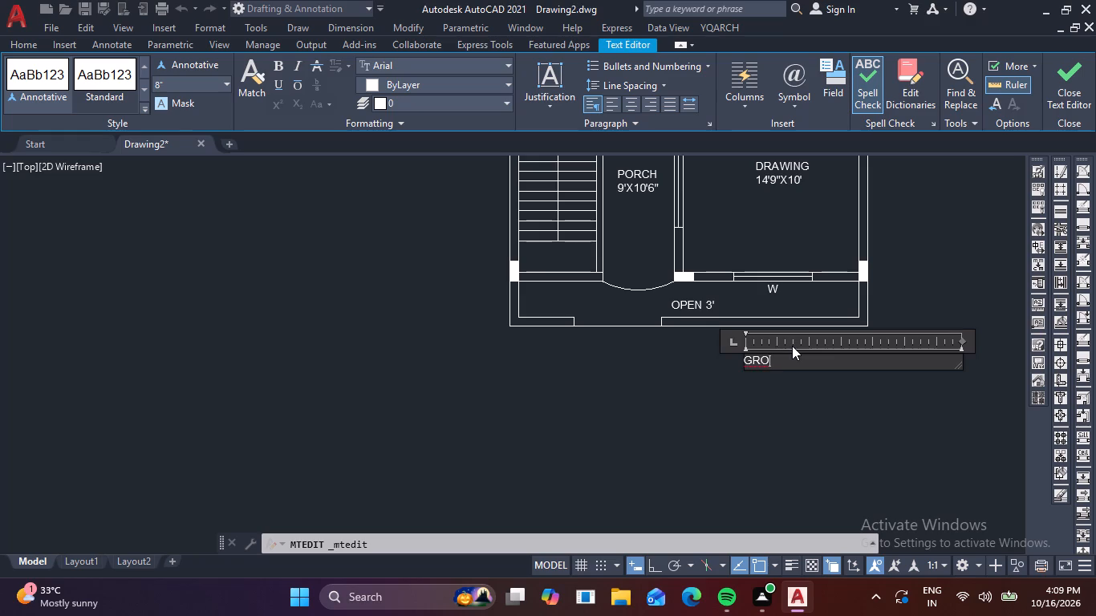
{"action": "type", "text": "UND FLOOR"}
{"action": "key", "text": "BackSpace"}
{"action": "type", "text": "PLAN"}
Underline the whole plan title, set its text height to 20", and widen the frame so it fits on one line.
{"action": "left_click_drag", "start_coordinate": [869, 358], "coordinate": [708, 351]}
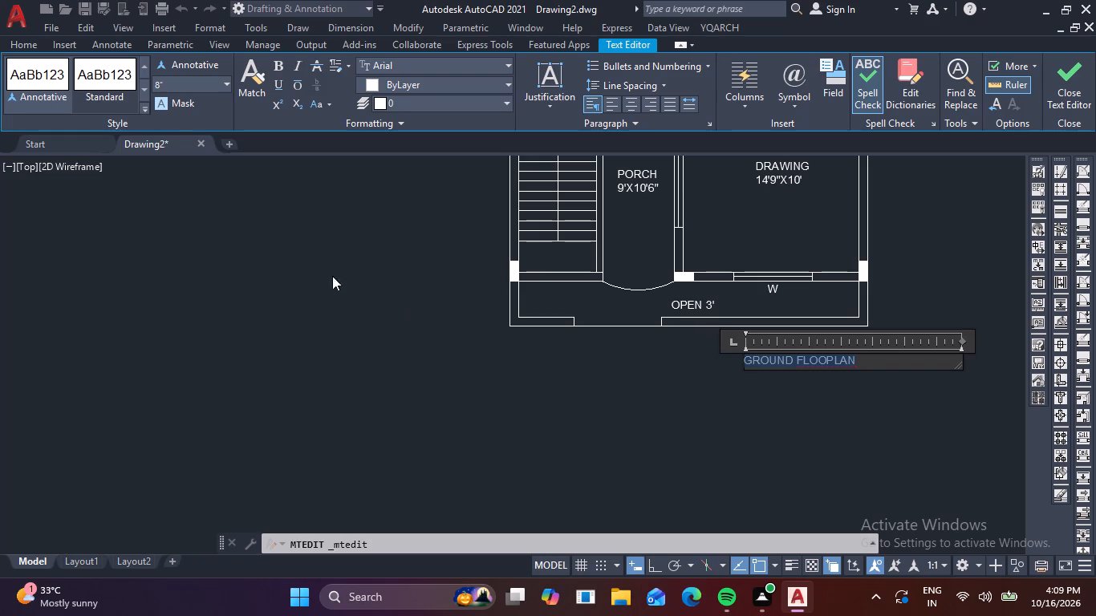
{"action": "left_click", "coordinate": [270, 80]}
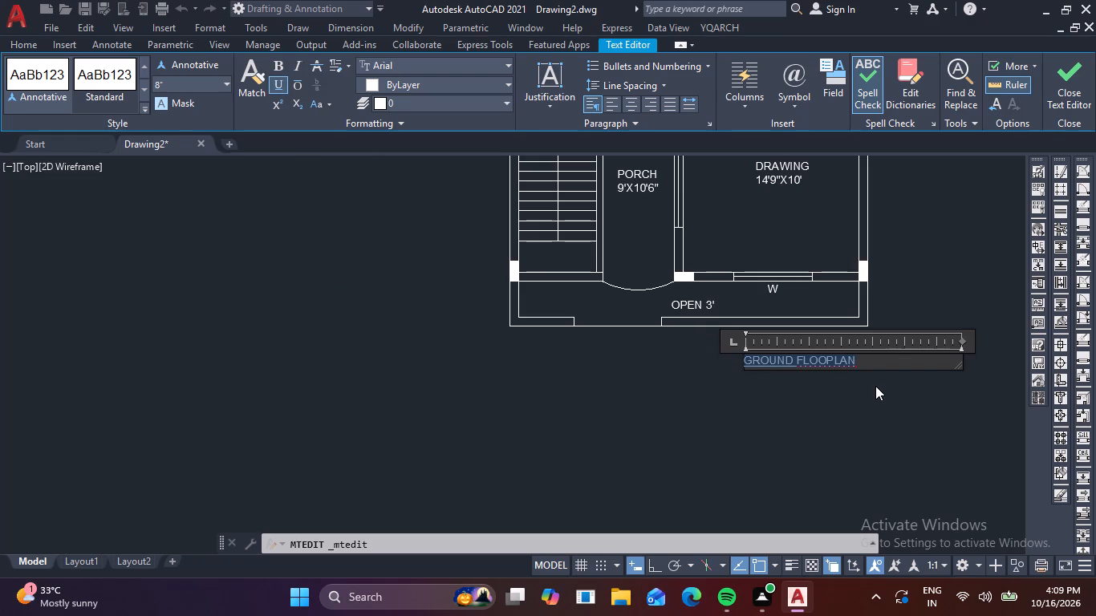
{"action": "left_click", "coordinate": [194, 87]}
{"action": "type", "text": "20"}
{"action": "key", "text": "Return"}
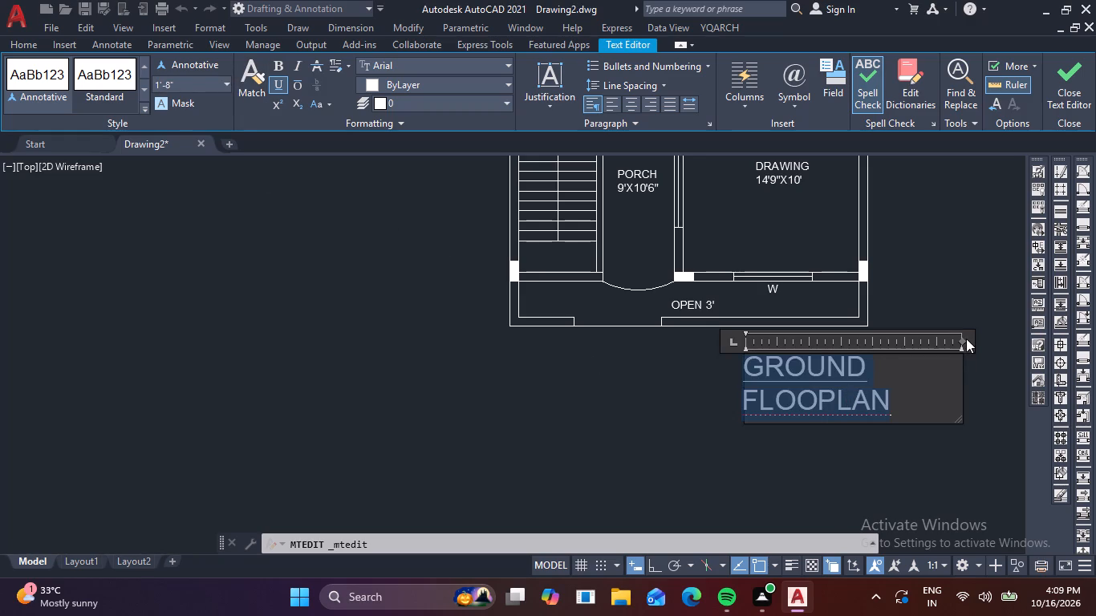
{"action": "middle_click_drag", "start_coordinate": [958, 342], "coordinate": [679, 355]}
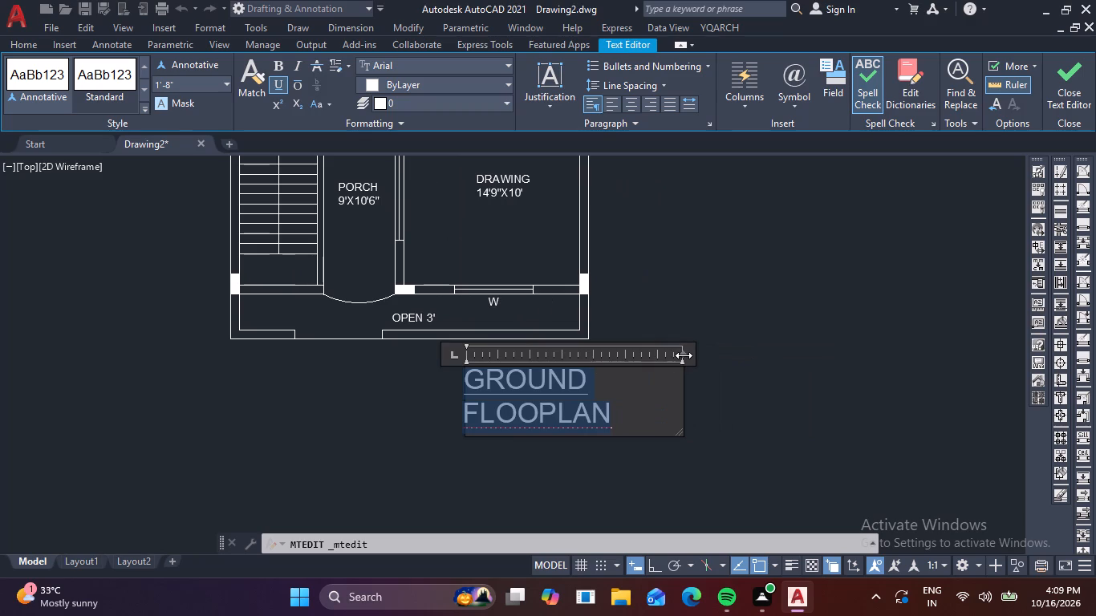
{"action": "left_click_drag", "start_coordinate": [684, 355], "coordinate": [850, 360]}
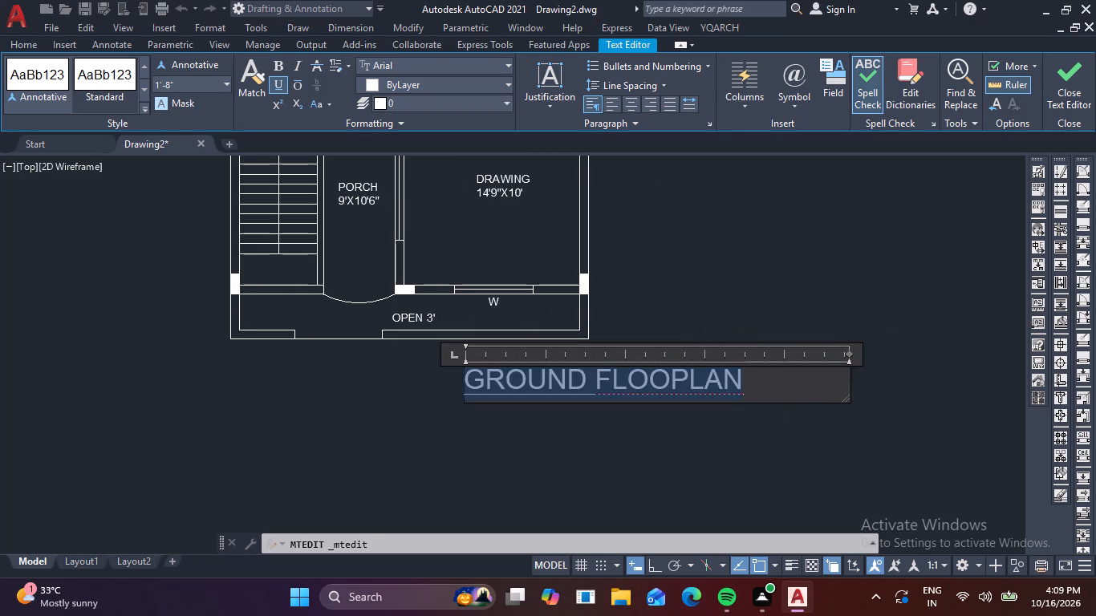
{"action": "left_click", "coordinate": [729, 445]}
Move the GROUND FLOOPLAN title to just below the front boundary wall, roughly centred under the plan.
{"action": "left_click", "coordinate": [643, 383]}
{"action": "type", "text": "M"}
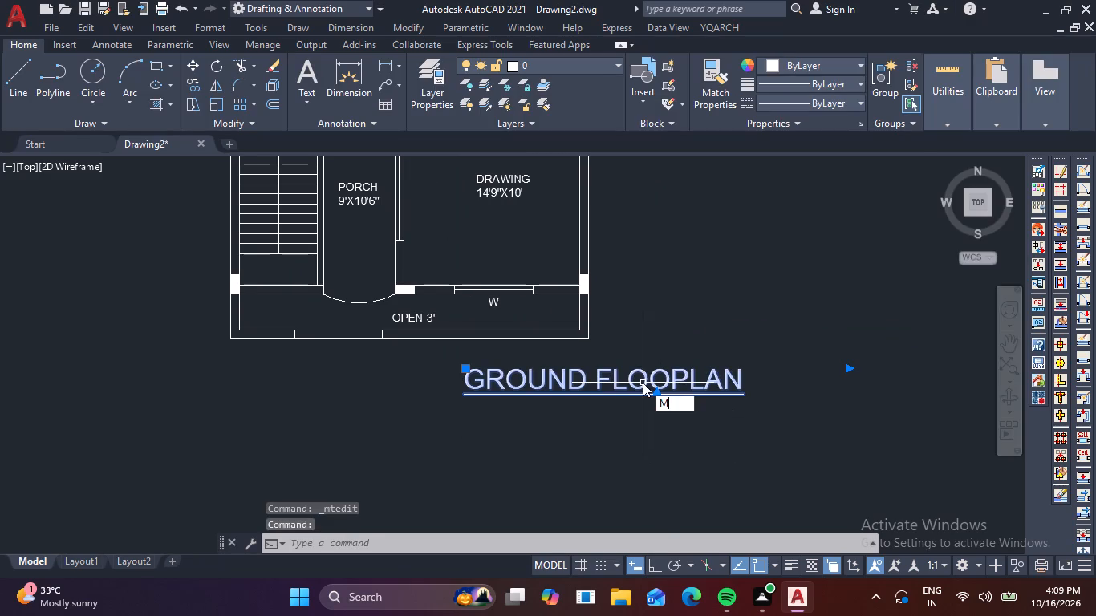
{"action": "key", "text": "space"}
{"action": "left_click", "coordinate": [643, 383]}
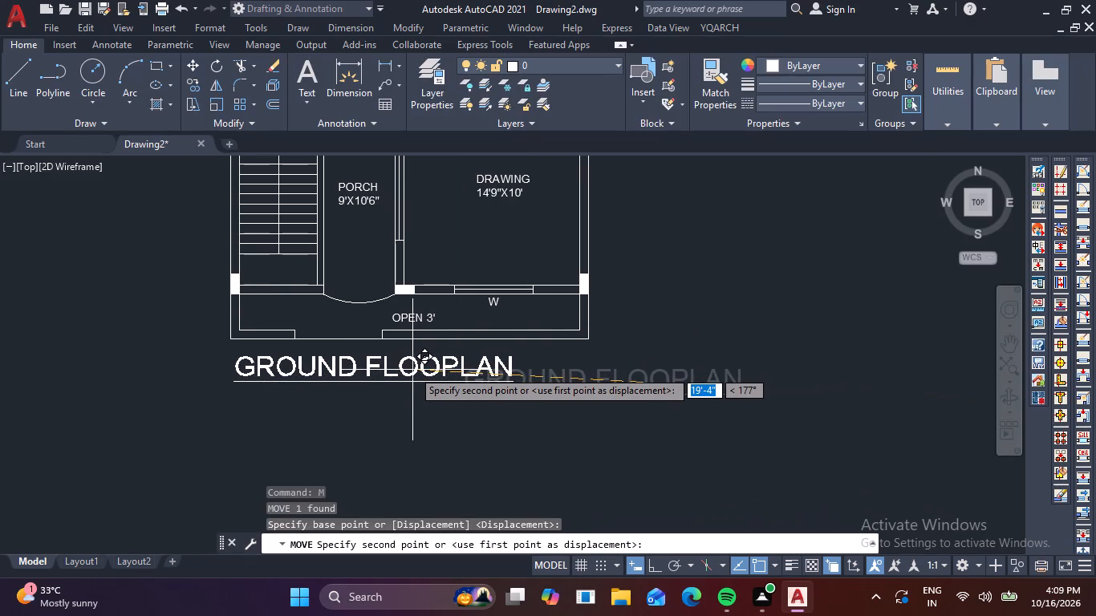
{"action": "left_click", "coordinate": [439, 370]}
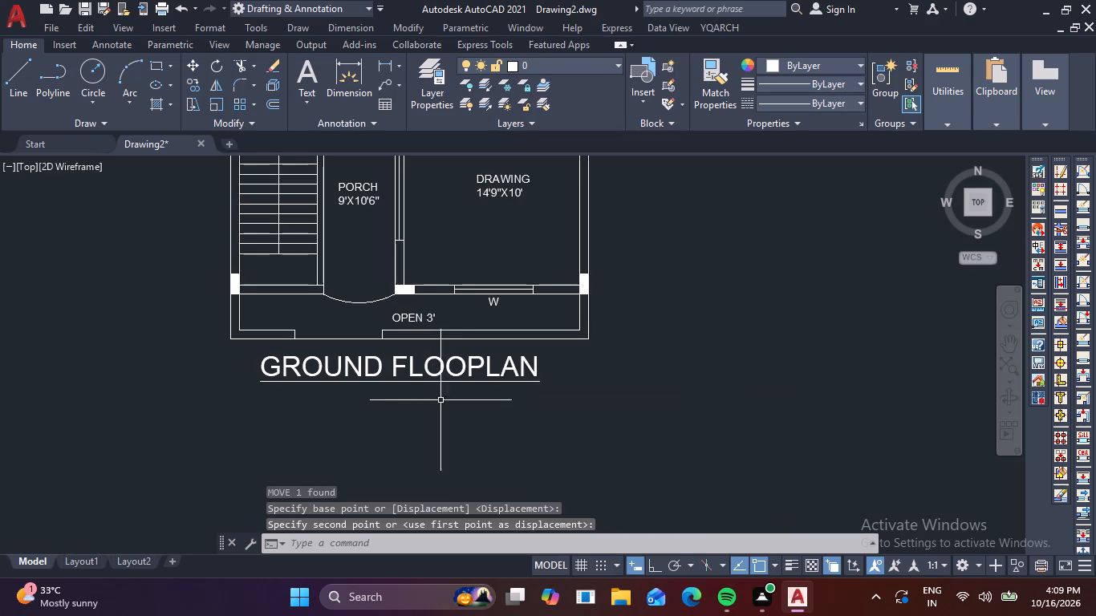
{"action": "key", "text": "Escape"}
{"action": "key", "text": "Escape"}
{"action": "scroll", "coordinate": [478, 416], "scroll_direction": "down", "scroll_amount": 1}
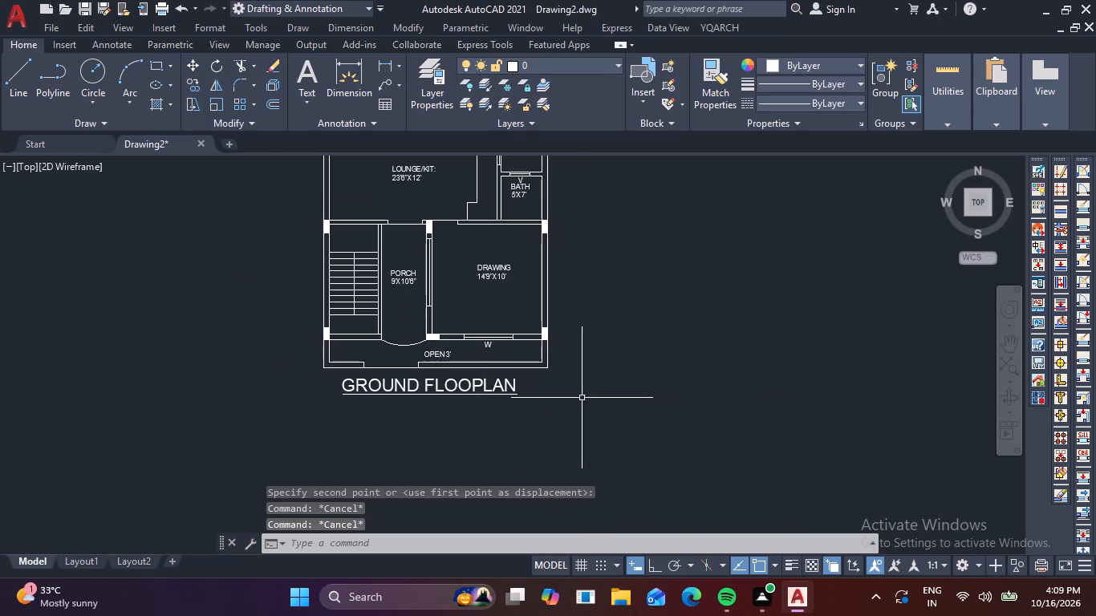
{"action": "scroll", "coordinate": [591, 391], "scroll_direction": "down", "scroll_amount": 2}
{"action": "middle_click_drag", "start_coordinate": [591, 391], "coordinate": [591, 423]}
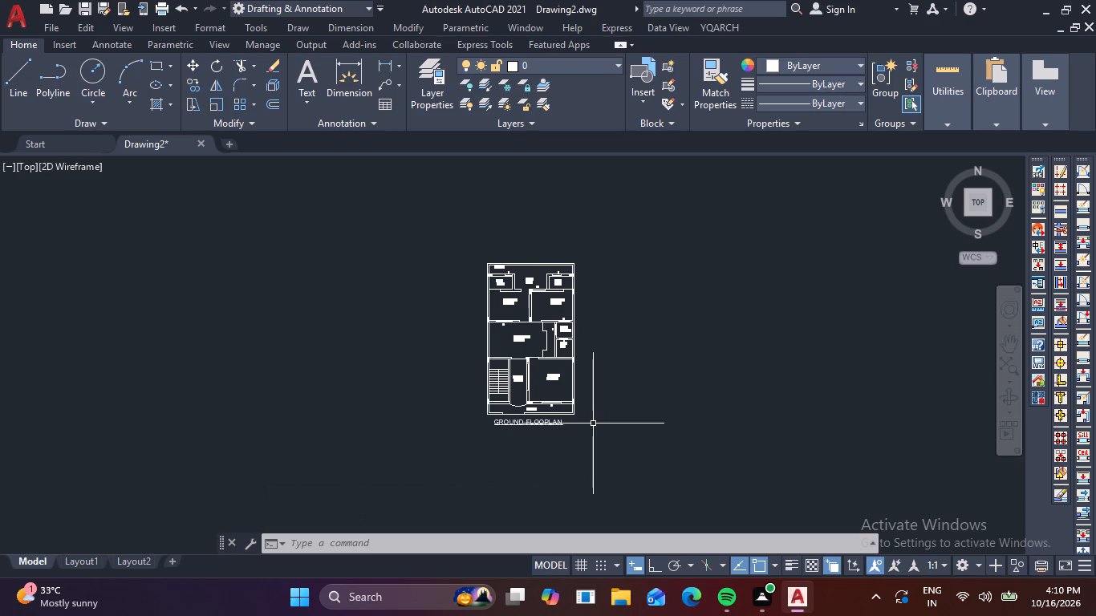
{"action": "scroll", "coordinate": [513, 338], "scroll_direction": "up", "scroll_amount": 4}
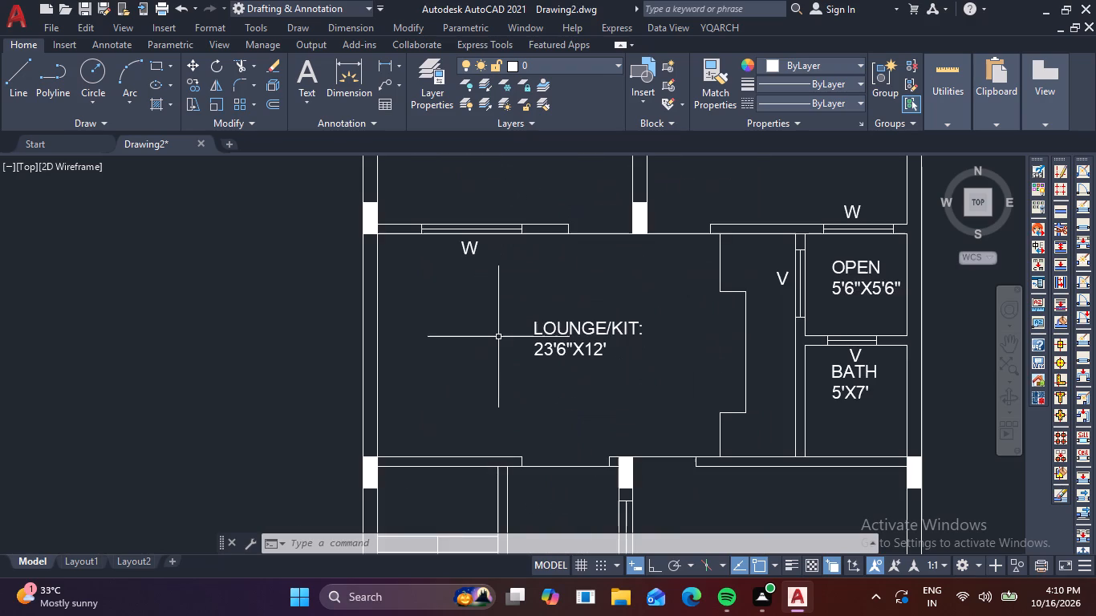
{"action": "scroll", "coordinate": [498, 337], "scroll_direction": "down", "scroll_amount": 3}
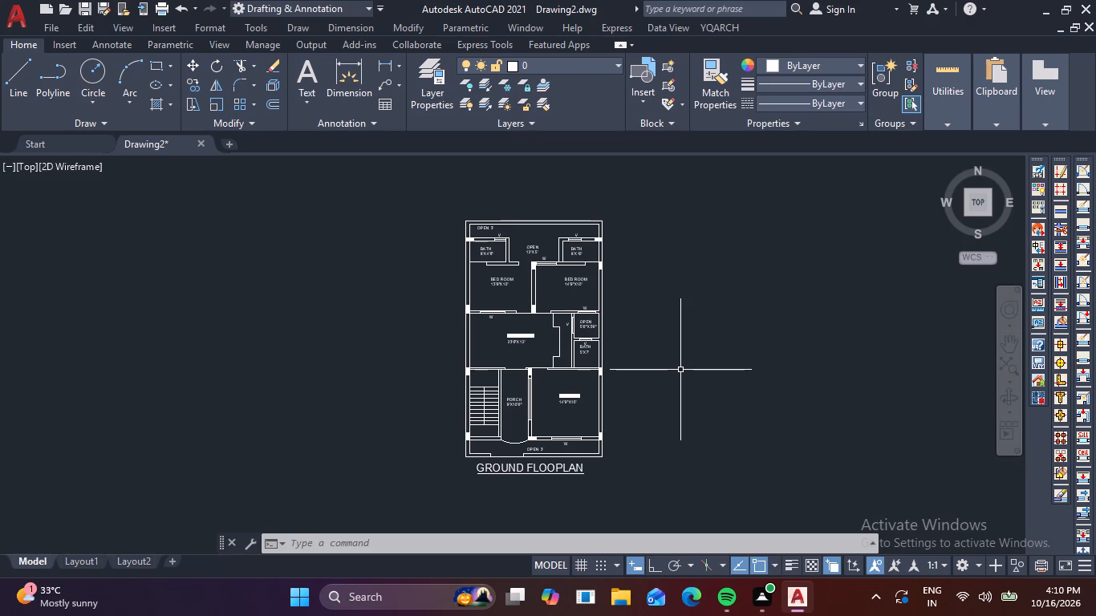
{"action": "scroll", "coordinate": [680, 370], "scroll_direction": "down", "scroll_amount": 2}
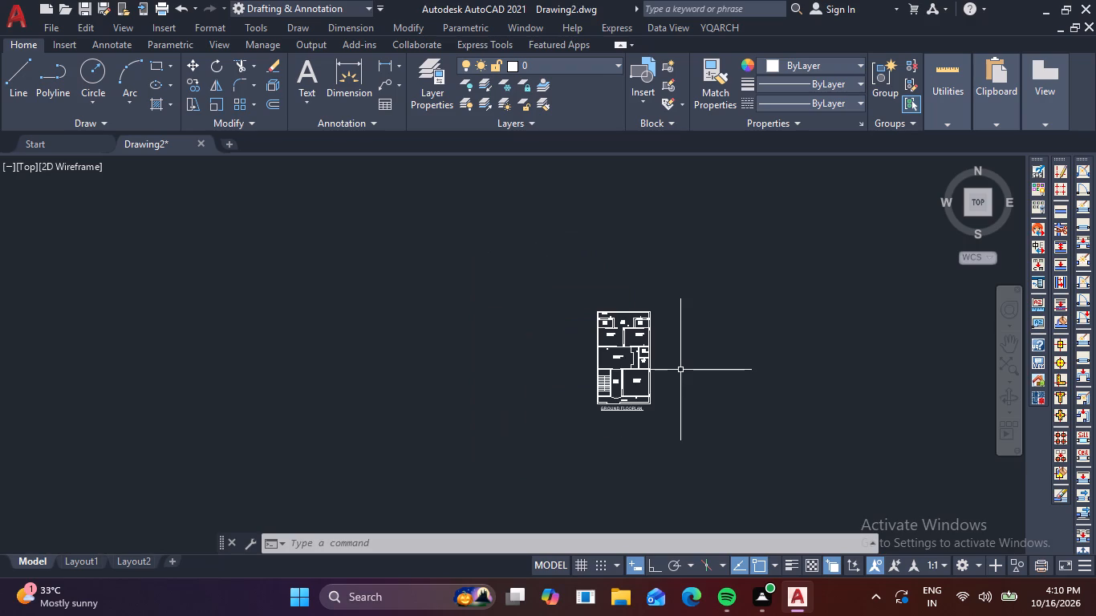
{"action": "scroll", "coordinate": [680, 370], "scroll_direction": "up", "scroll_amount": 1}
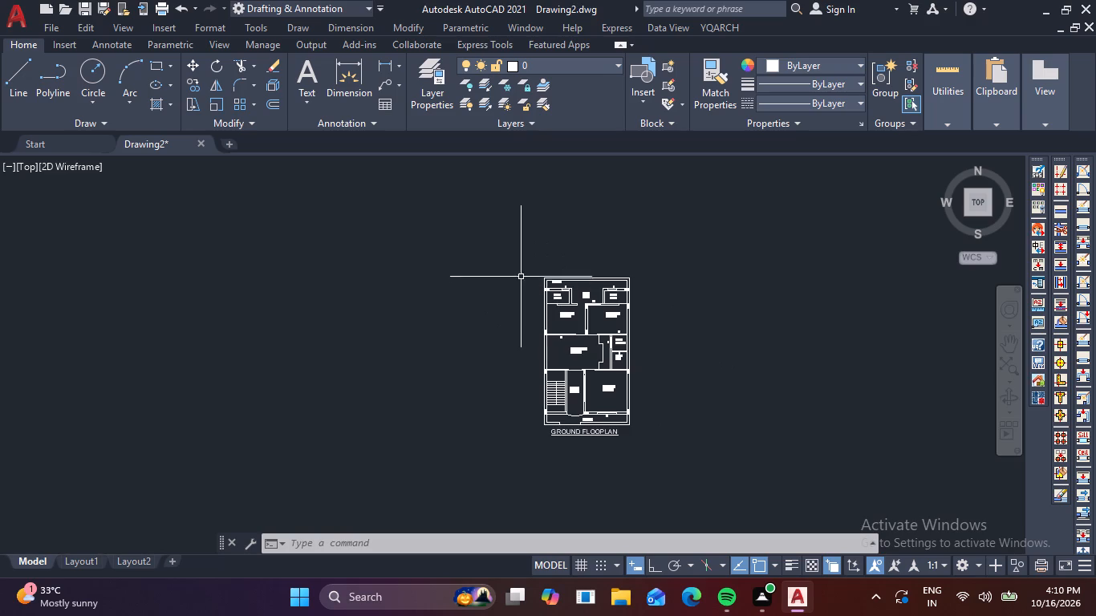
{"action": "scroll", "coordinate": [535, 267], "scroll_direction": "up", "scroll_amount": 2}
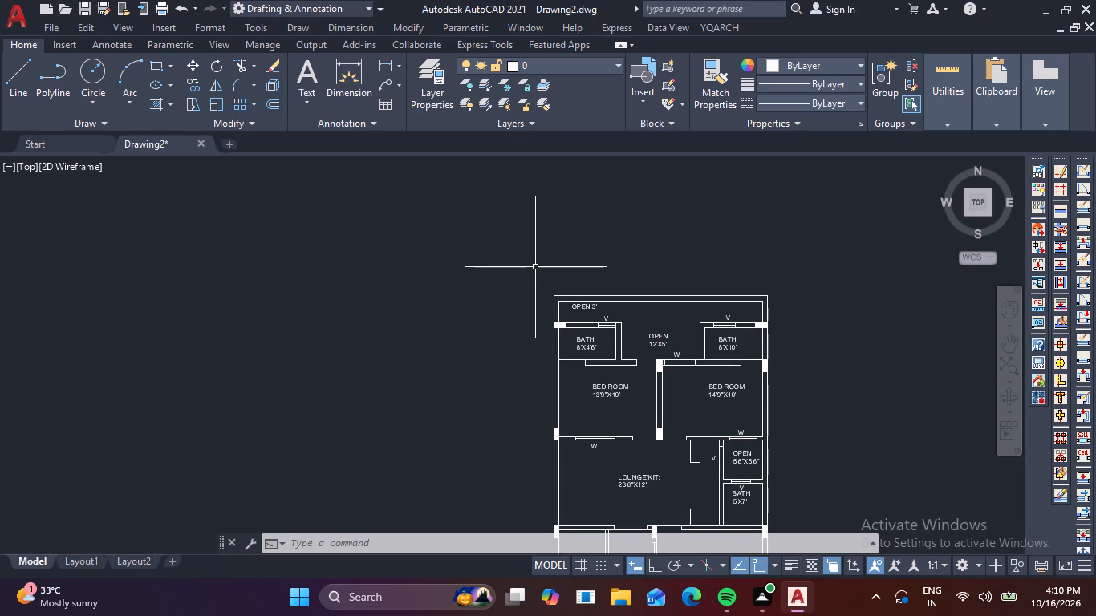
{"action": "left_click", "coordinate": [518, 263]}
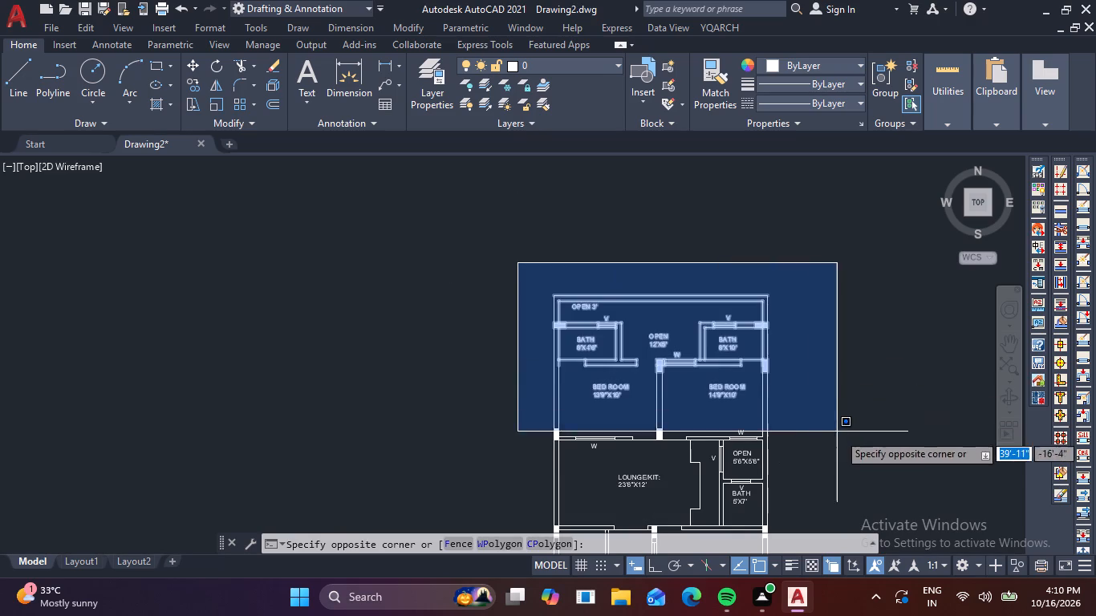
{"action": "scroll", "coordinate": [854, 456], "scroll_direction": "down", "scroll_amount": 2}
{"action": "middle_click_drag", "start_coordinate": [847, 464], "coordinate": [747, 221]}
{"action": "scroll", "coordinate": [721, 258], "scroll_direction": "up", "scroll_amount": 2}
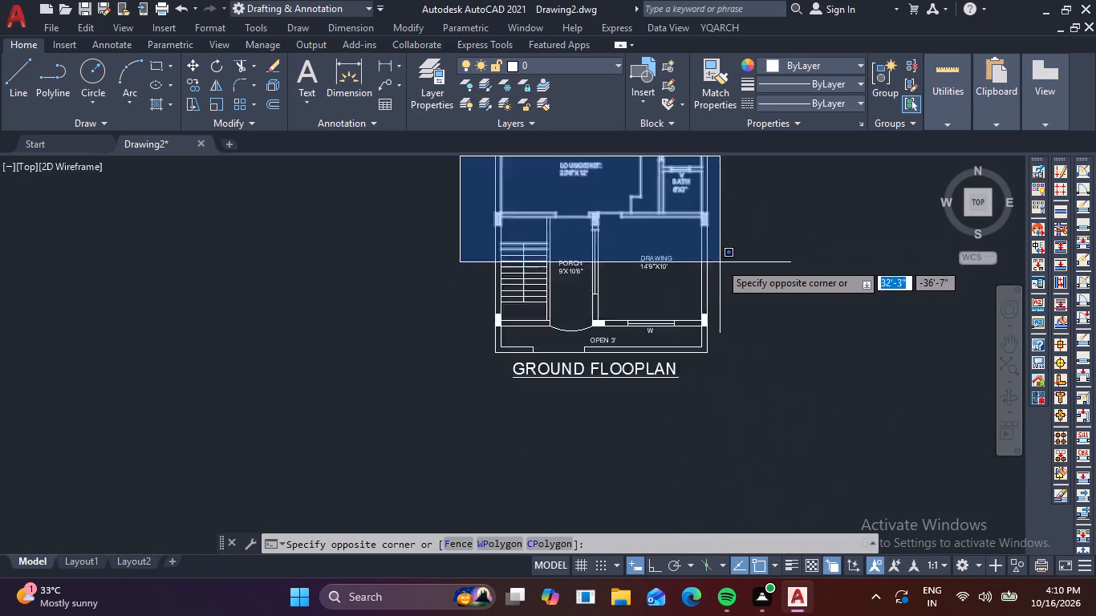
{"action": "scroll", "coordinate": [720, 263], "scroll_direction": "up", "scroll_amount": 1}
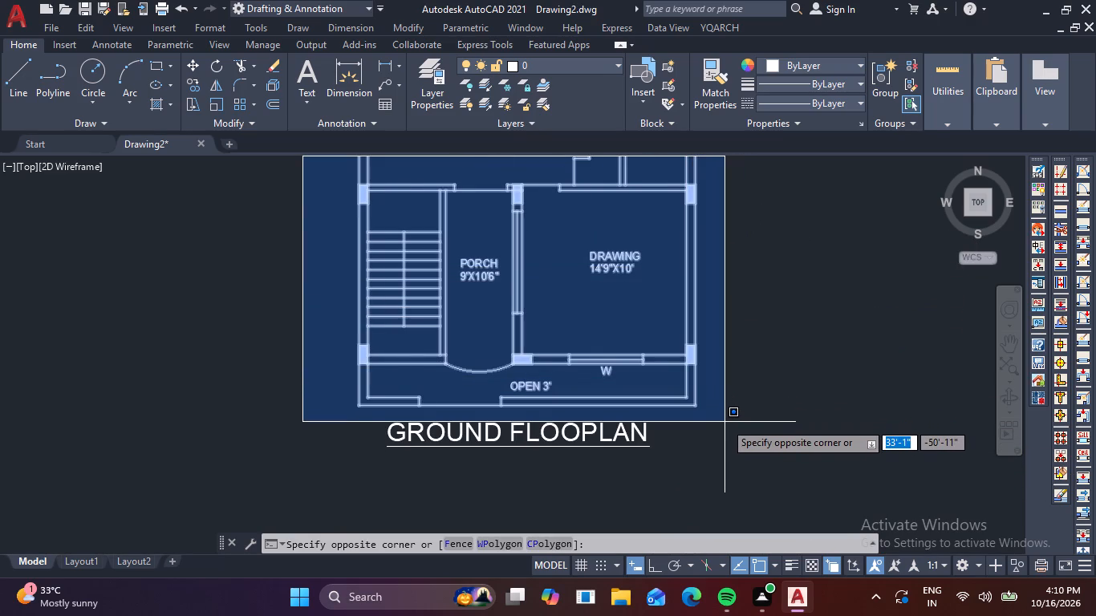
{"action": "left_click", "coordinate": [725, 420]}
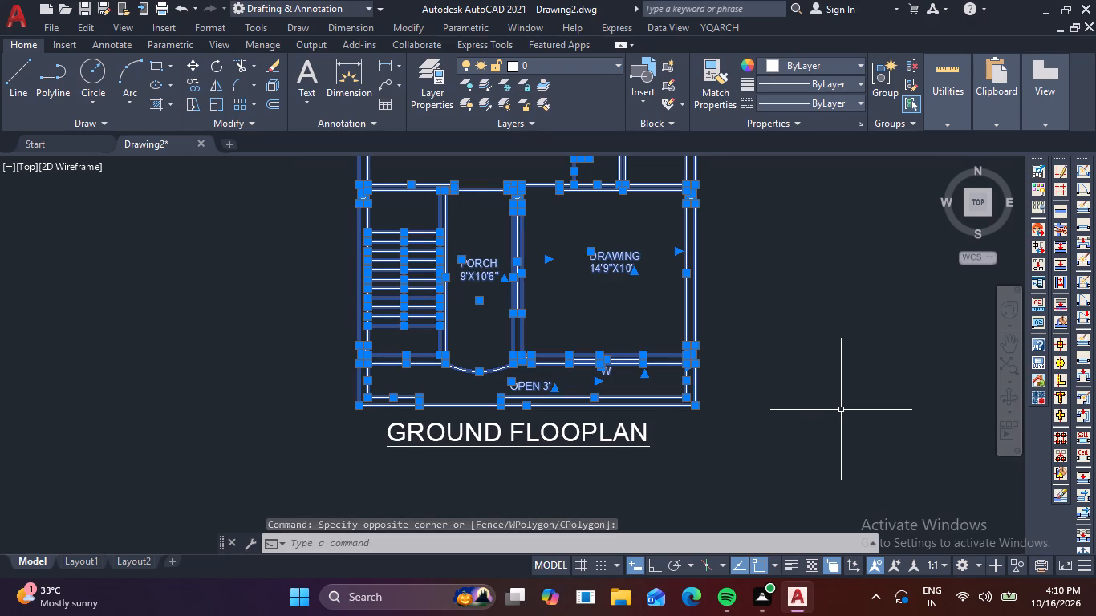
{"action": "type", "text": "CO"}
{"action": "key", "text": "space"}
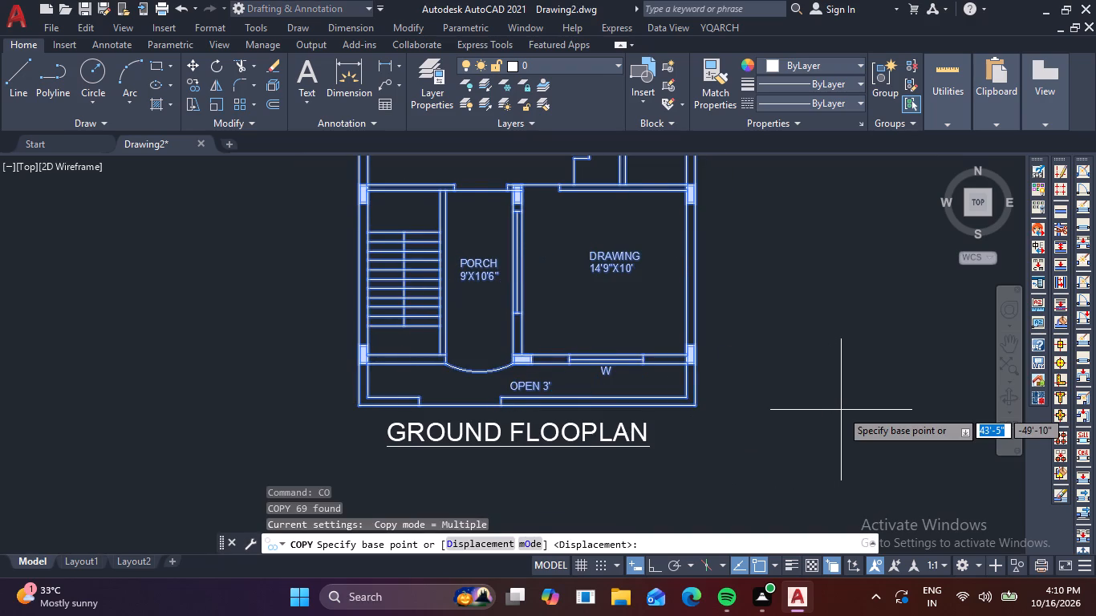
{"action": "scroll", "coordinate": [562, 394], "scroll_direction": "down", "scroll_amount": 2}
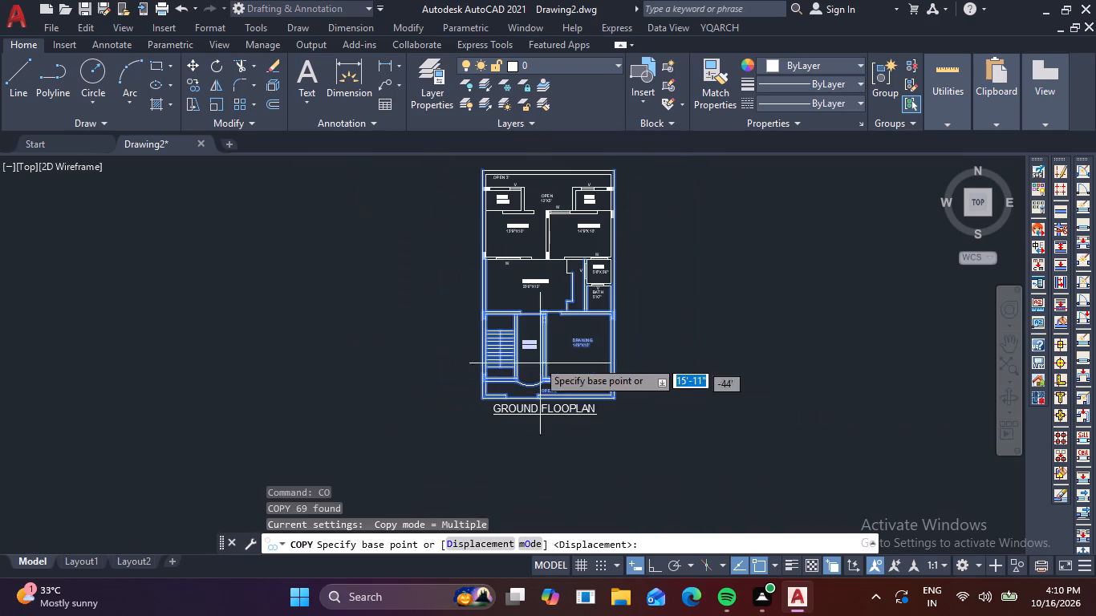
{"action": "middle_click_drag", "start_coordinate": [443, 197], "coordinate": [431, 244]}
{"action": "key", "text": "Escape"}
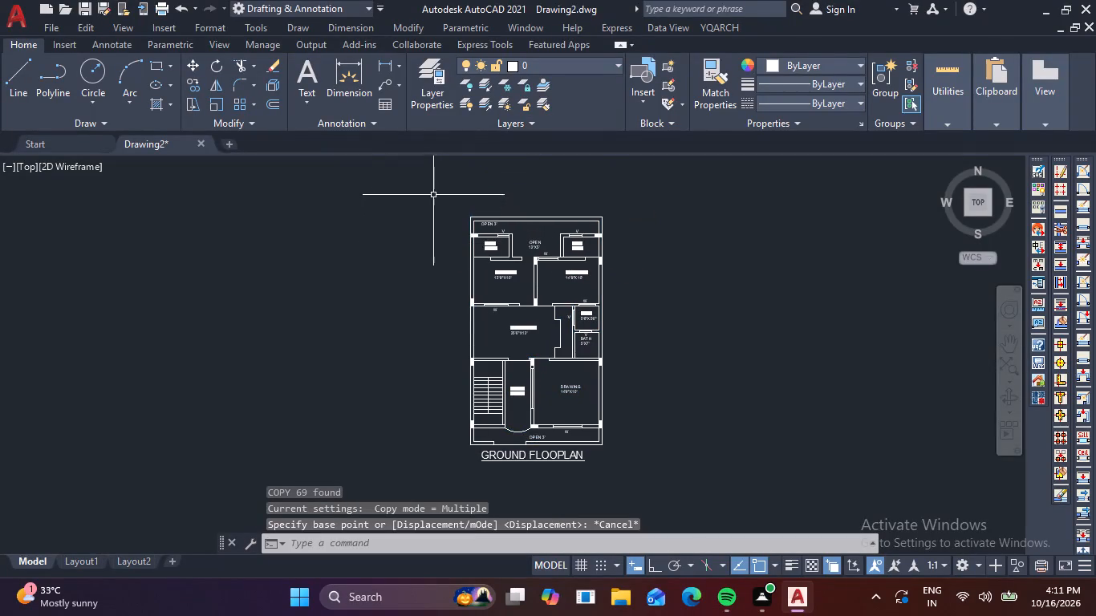
Copy the whole ground floor plan without its title straight east with ortho on, leaving a narrow gap beside the original.
{"action": "left_click_drag", "start_coordinate": [436, 192], "coordinate": [444, 188]}
{"action": "left_click", "coordinate": [668, 448]}
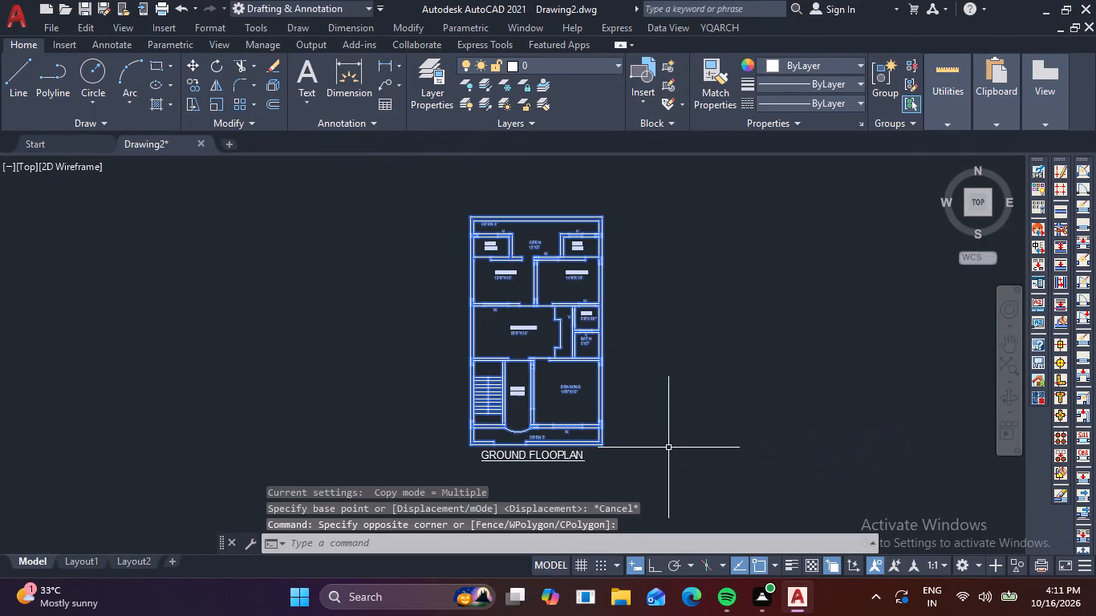
{"action": "type", "text": "CO"}
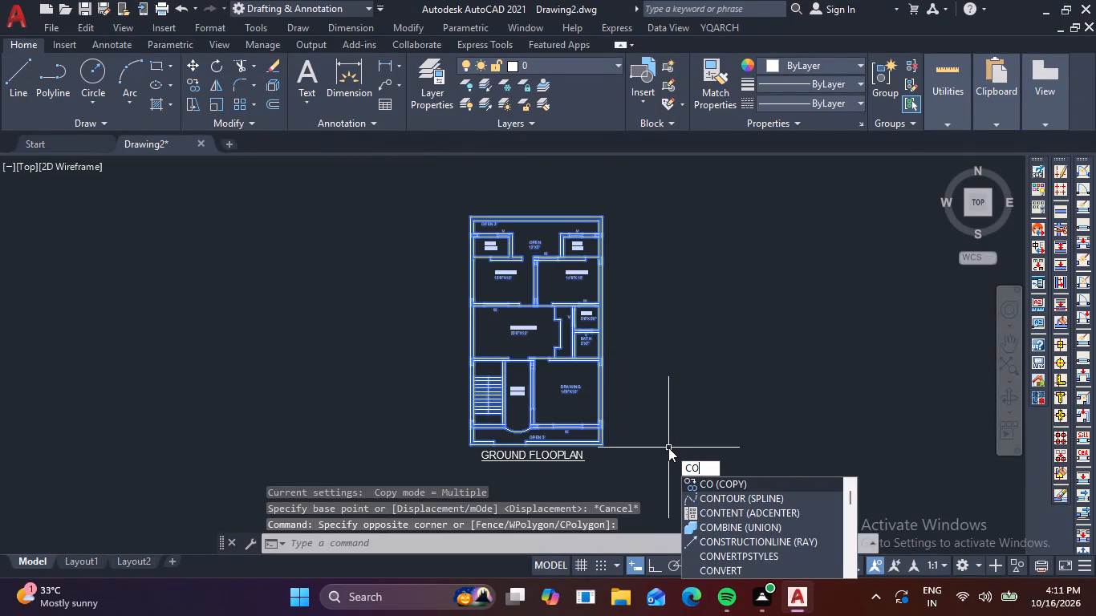
{"action": "key", "text": "space"}
{"action": "scroll", "coordinate": [477, 450], "scroll_direction": "up", "scroll_amount": 3}
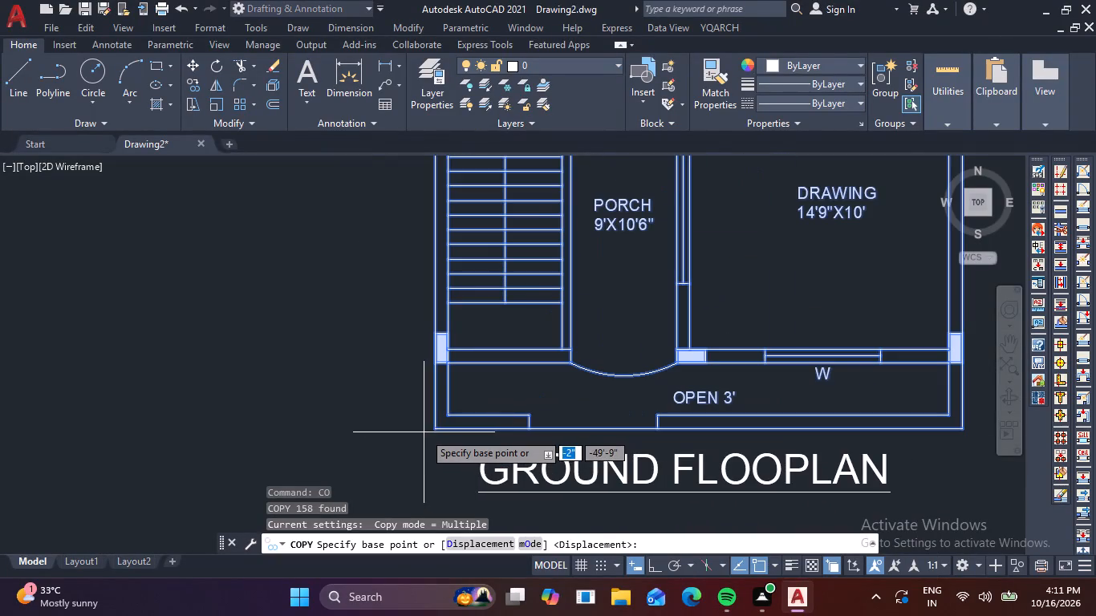
{"action": "left_click", "coordinate": [438, 428]}
{"action": "scroll", "coordinate": [579, 431], "scroll_direction": "down", "scroll_amount": 4}
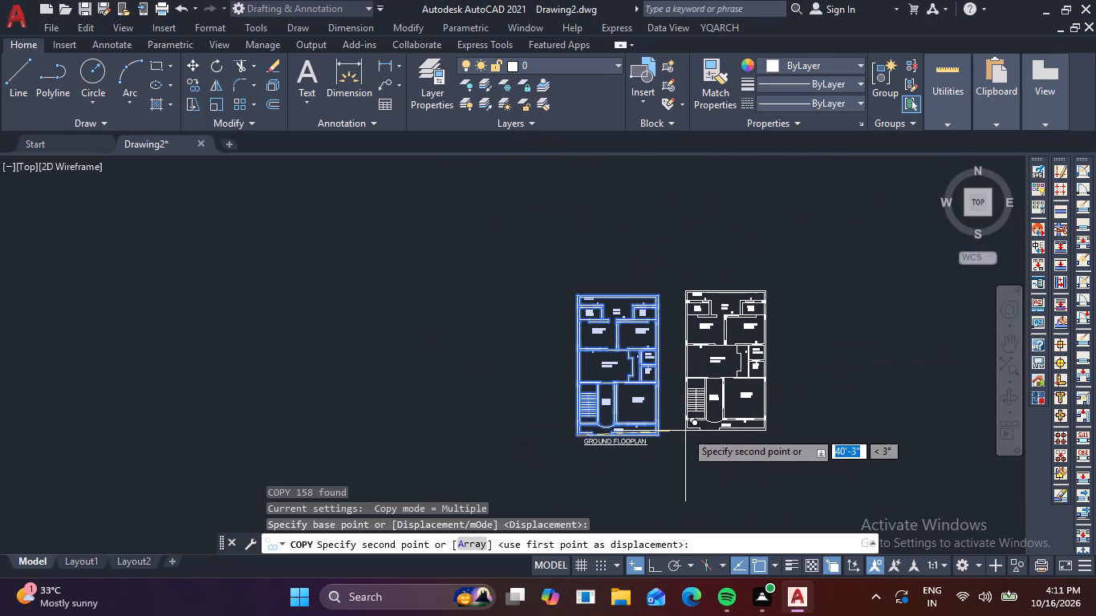
{"action": "key", "text": "F8"}
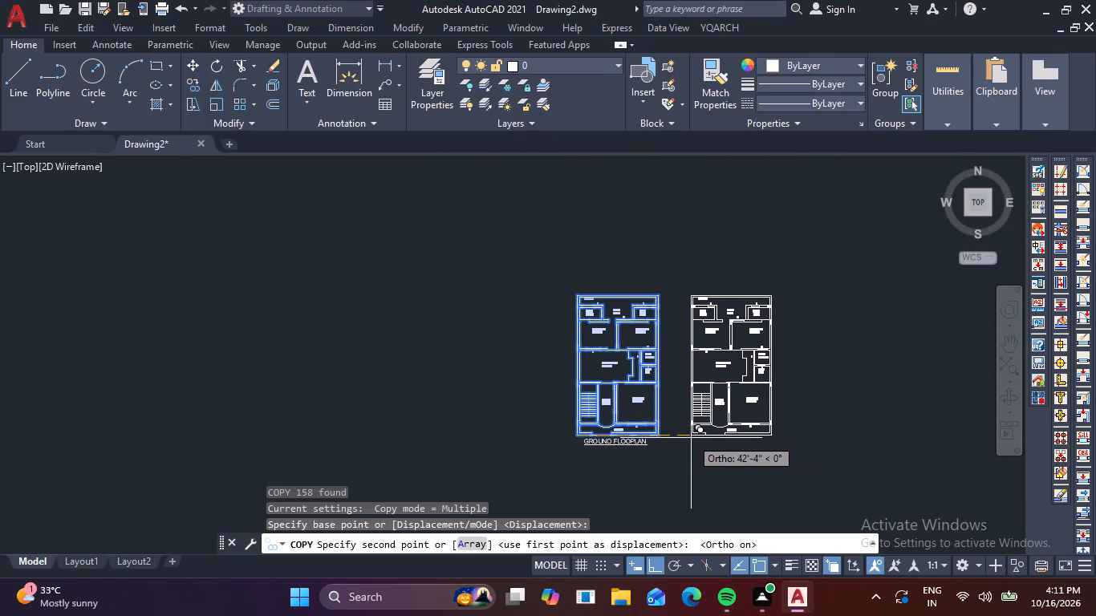
{"action": "left_click", "coordinate": [674, 440]}
{"action": "key", "text": "Escape"}
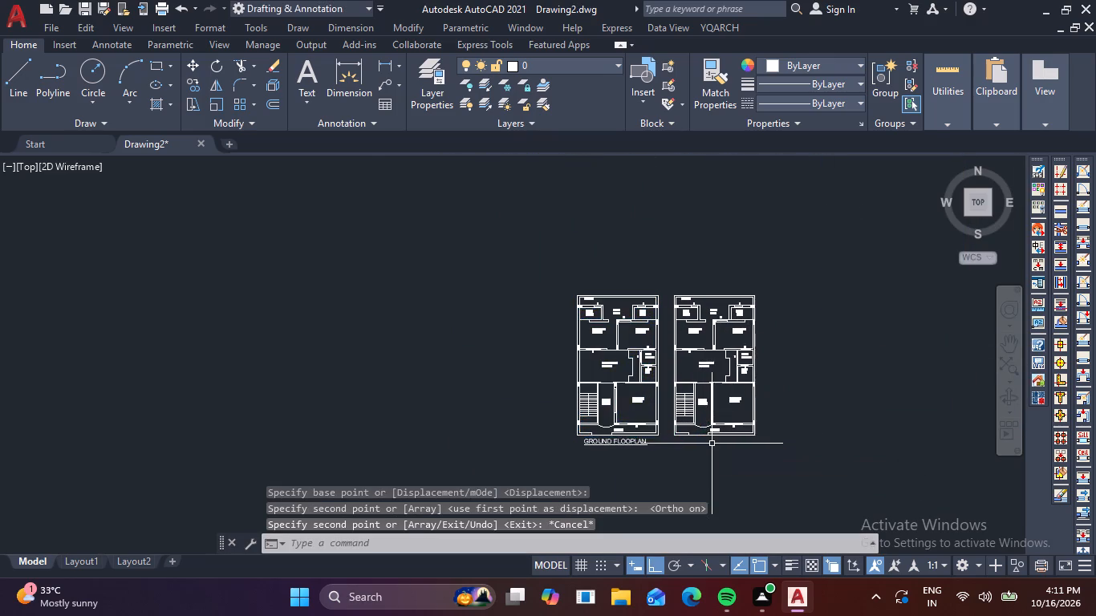
{"action": "scroll", "coordinate": [710, 415], "scroll_direction": "up", "scroll_amount": 3}
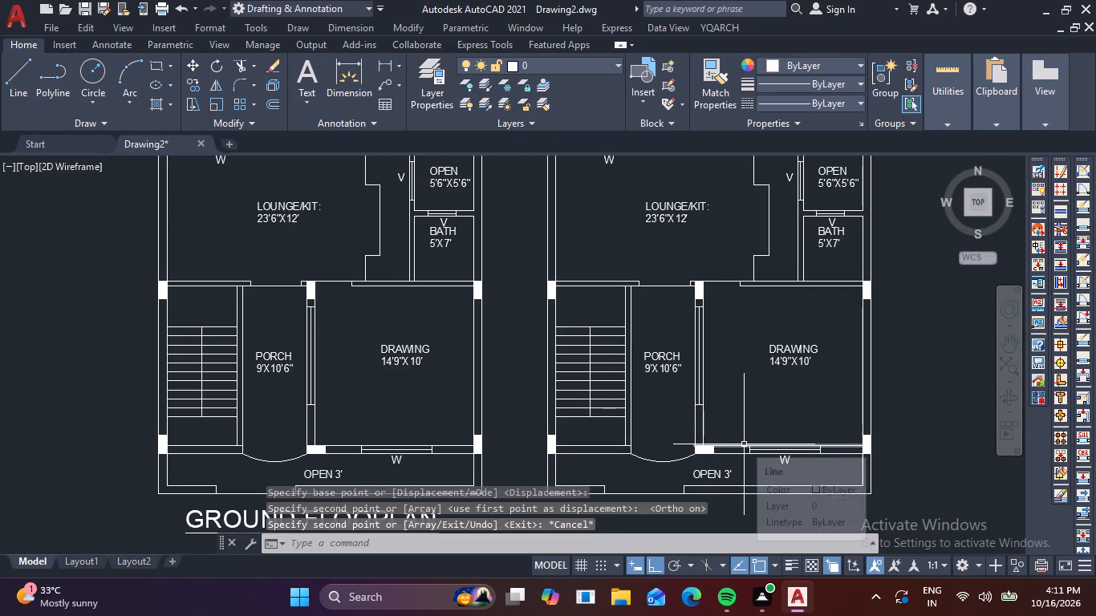
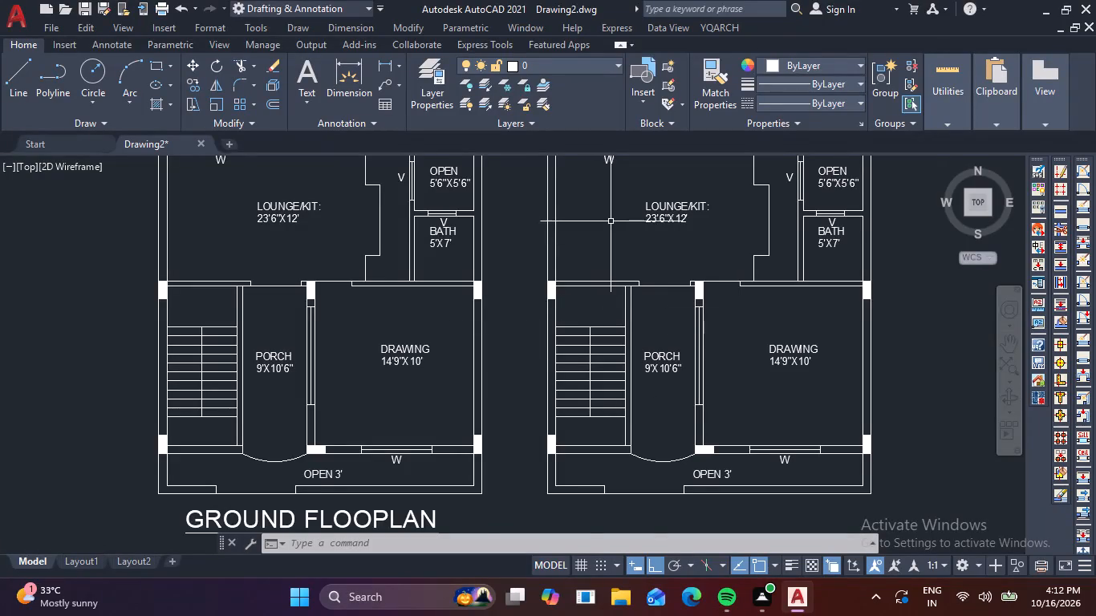
Change the "OPEN 3'" label above the 8'X4'6" bath in the copied floor plan to "OPEN TO SKY".
{"action": "middle_click_drag", "start_coordinate": [614, 231], "coordinate": [552, 520]}
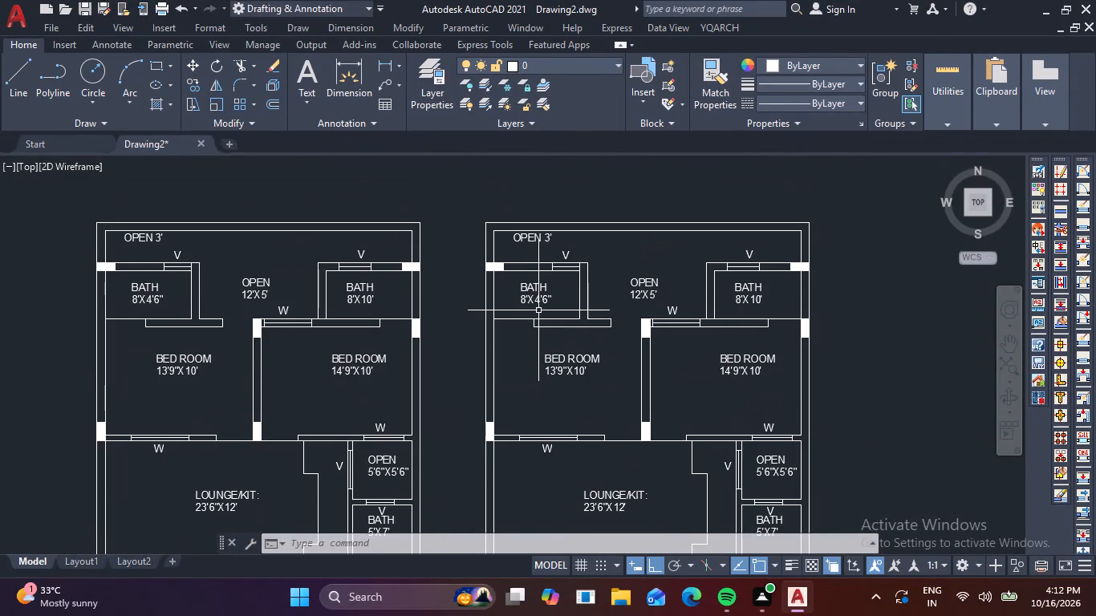
{"action": "scroll", "coordinate": [555, 253], "scroll_direction": "up", "scroll_amount": 3}
{"action": "double_click", "coordinate": [510, 197]}
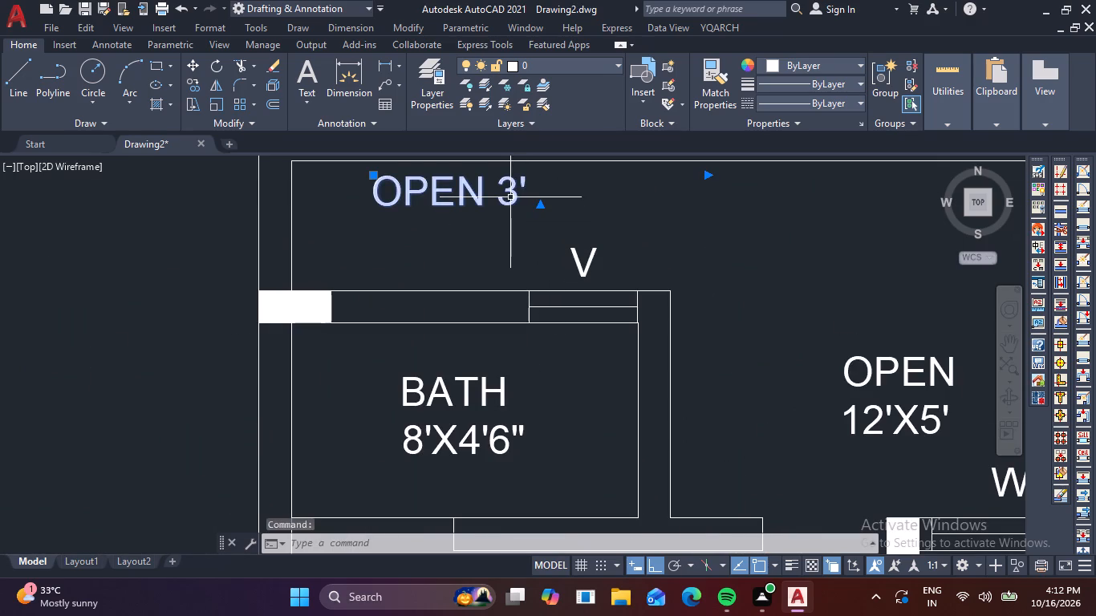
{"action": "left_click", "coordinate": [545, 193]}
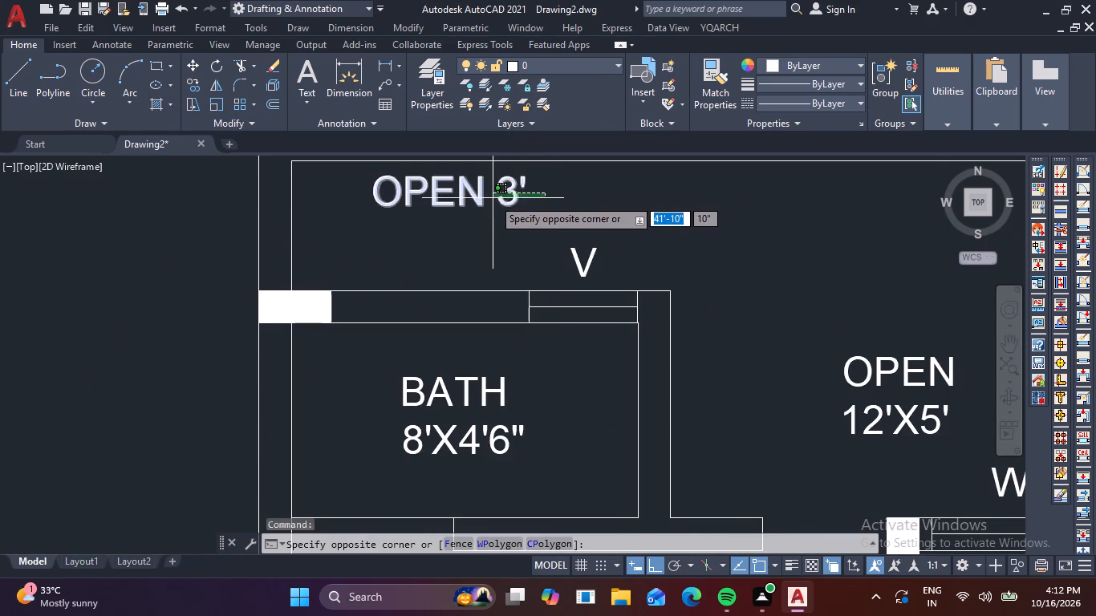
{"action": "left_click", "coordinate": [497, 195]}
{"action": "triple_click", "coordinate": [516, 188]}
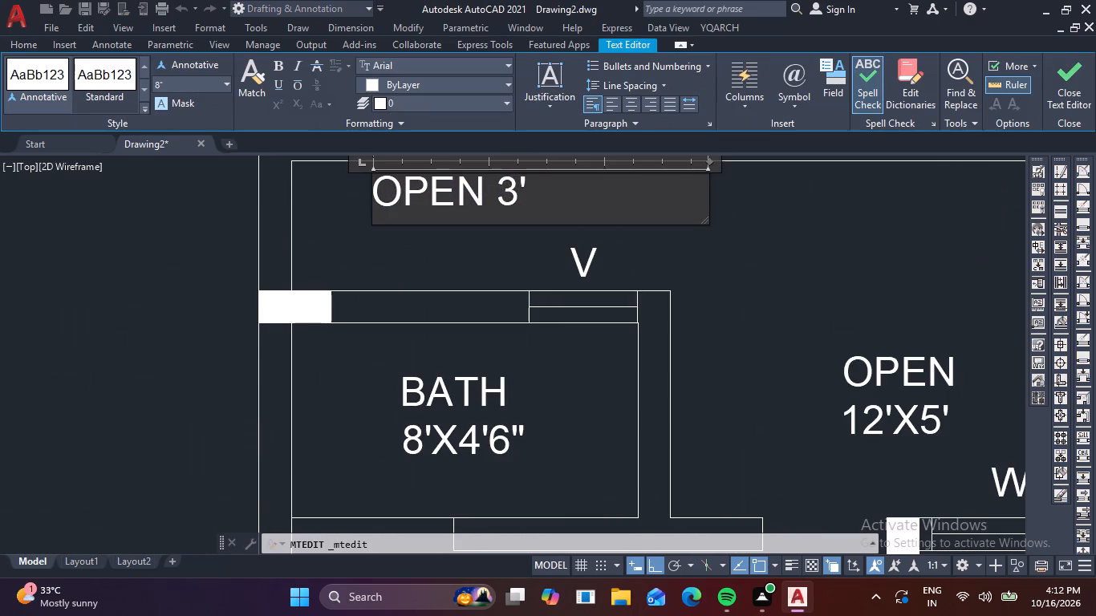
{"action": "left_click", "coordinate": [578, 186]}
{"action": "key", "text": "BackSpace"}
{"action": "key", "text": "BackSpace"}
{"action": "key", "text": "BackSpace"}
{"action": "key", "text": "BackSpace"}
{"action": "key", "text": "BackSpace"}
{"action": "key", "text": "BackSpace"}
{"action": "key", "text": "BackSpace"}
{"action": "key", "text": "BackSpace"}
{"action": "key", "text": "BackSpace"}
{"action": "key", "text": "BackSpace"}
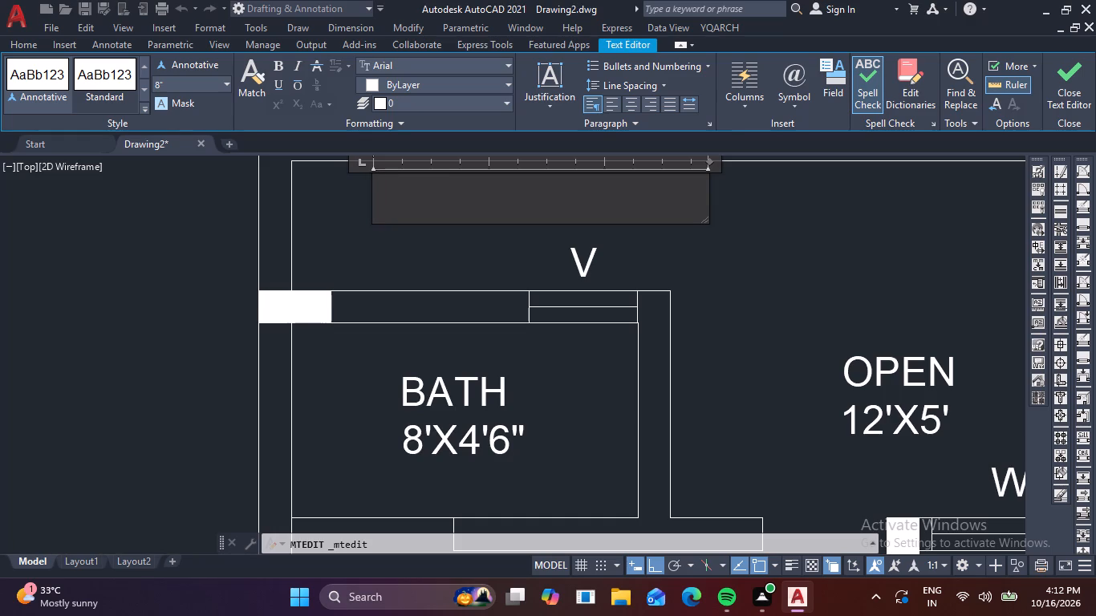
{"action": "type", "text": "OPW"}
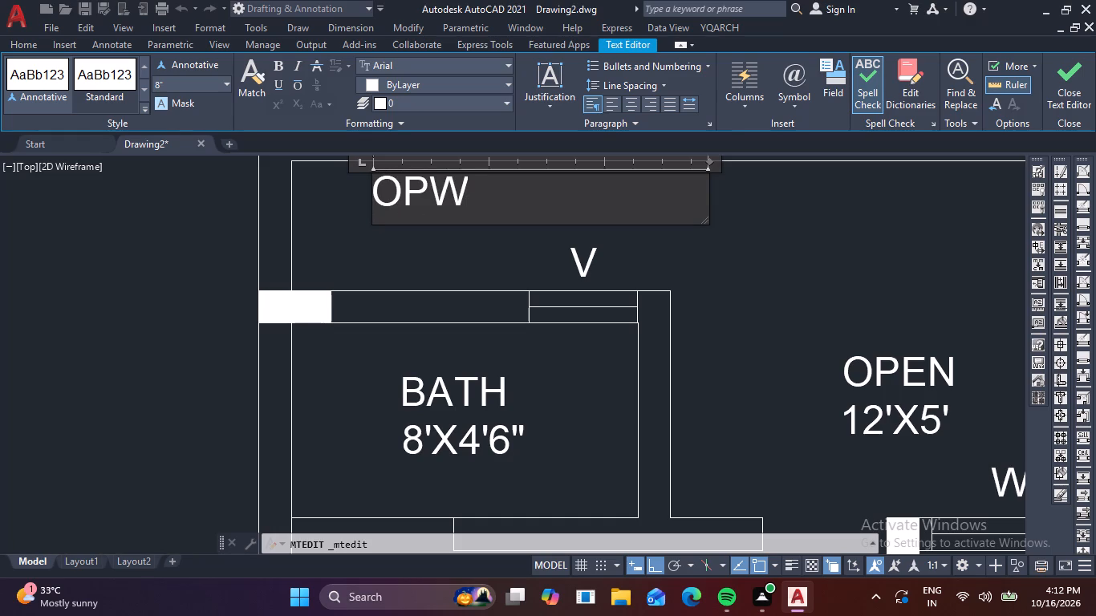
{"action": "key", "text": "BackSpace"}
{"action": "type", "text": "EN"}
{"action": "key", "text": "space"}
{"action": "type", "text": "TO"}
{"action": "key", "text": "space"}
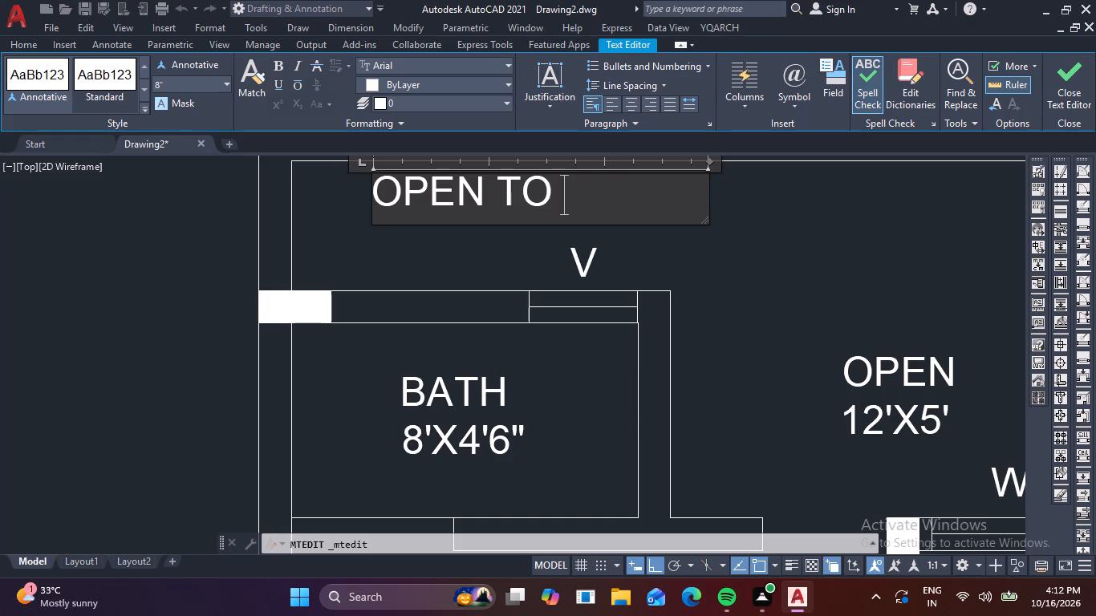
{"action": "type", "text": "S"}
{"action": "type", "text": "KY"}
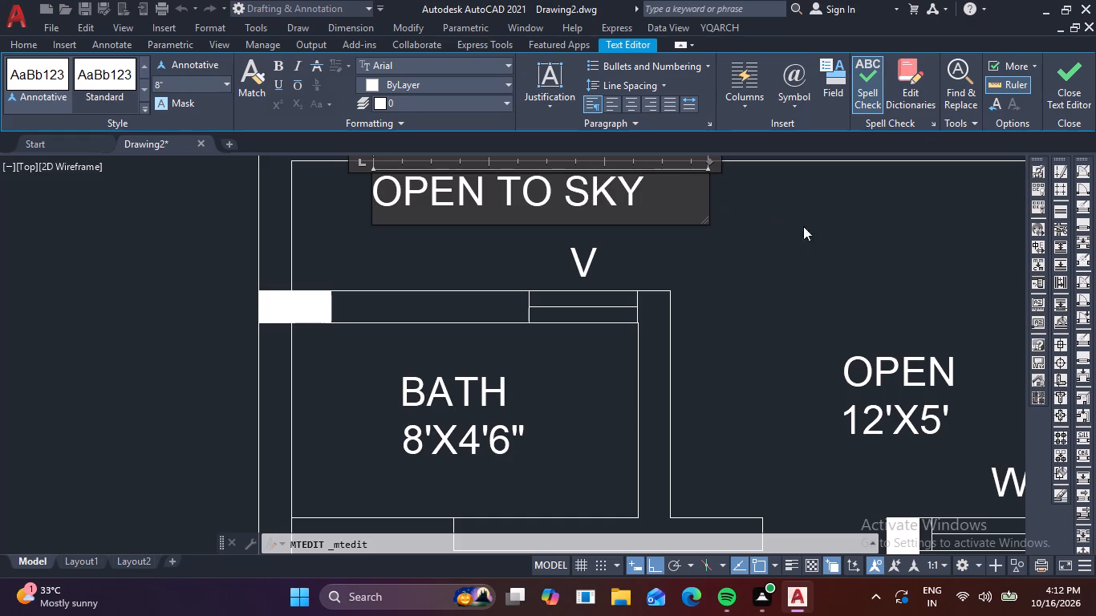
{"action": "left_click", "coordinate": [813, 251]}
Replace the 12'X5' size under the OPEN label between the two rear baths with "TO SKY" in the copied plan.
{"action": "scroll", "coordinate": [813, 251], "scroll_direction": "down", "scroll_amount": 1}
{"action": "middle_click_drag", "start_coordinate": [813, 251], "coordinate": [406, 298]}
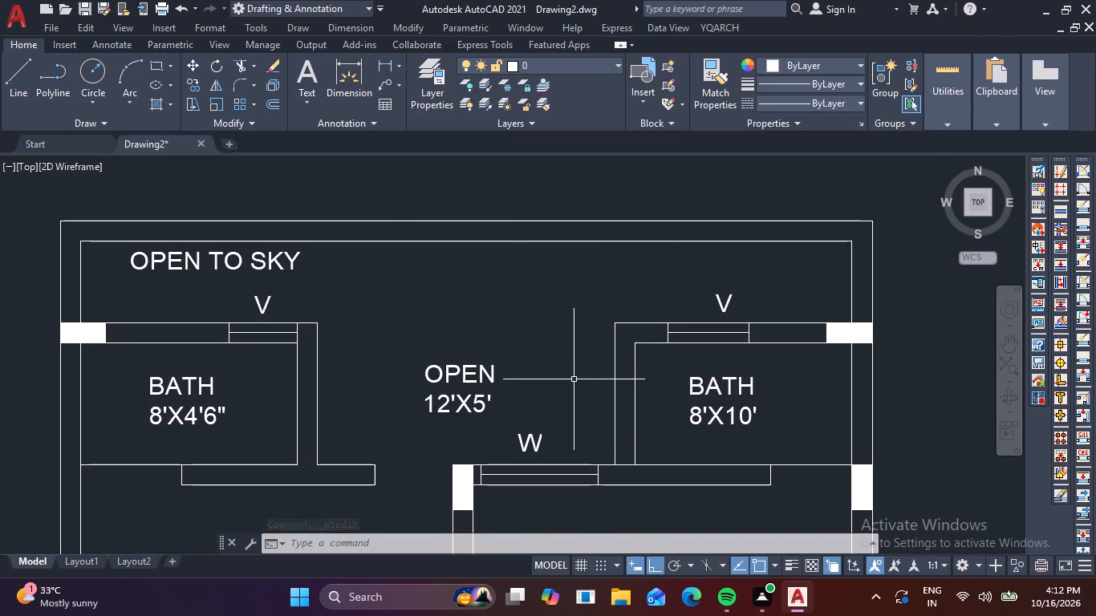
{"action": "double_click", "coordinate": [489, 411]}
{"action": "double_click", "coordinate": [474, 409]}
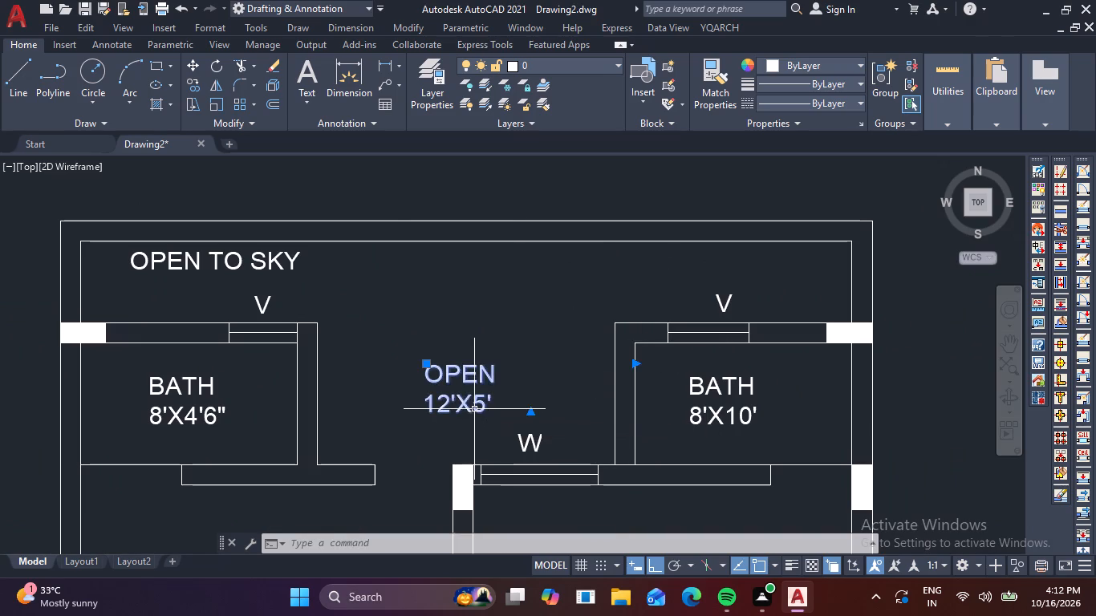
{"action": "left_click", "coordinate": [499, 403]}
{"action": "key", "text": "BackSpace"}
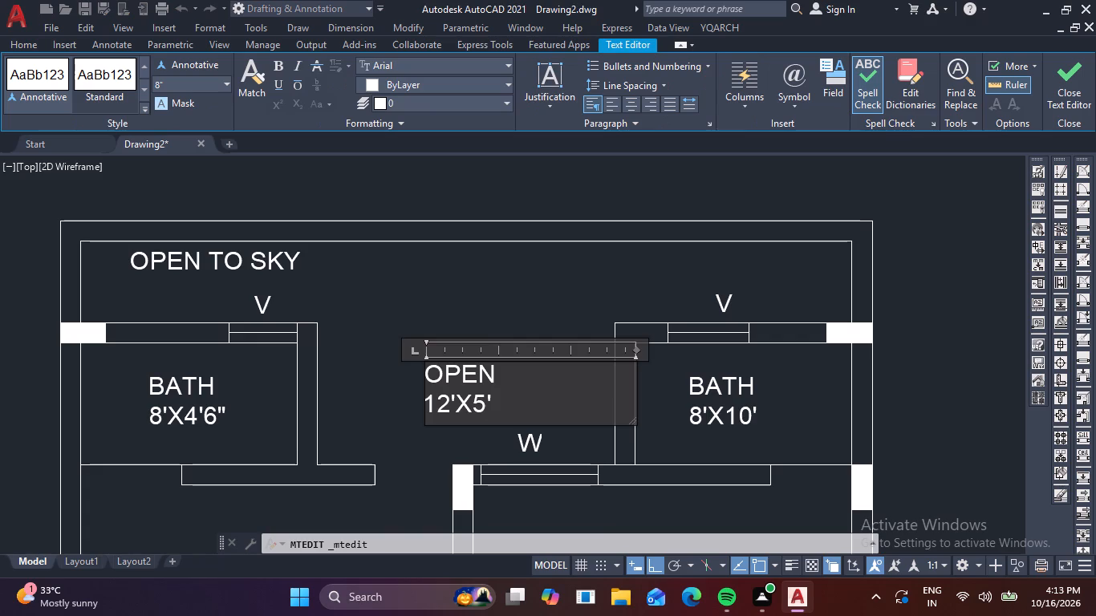
{"action": "key", "text": "BackSpace"}
{"action": "key", "text": "BackSpace"}
{"action": "key", "text": "BackSpace"}
{"action": "key", "text": "BackSpace"}
{"action": "key", "text": "BackSpace"}
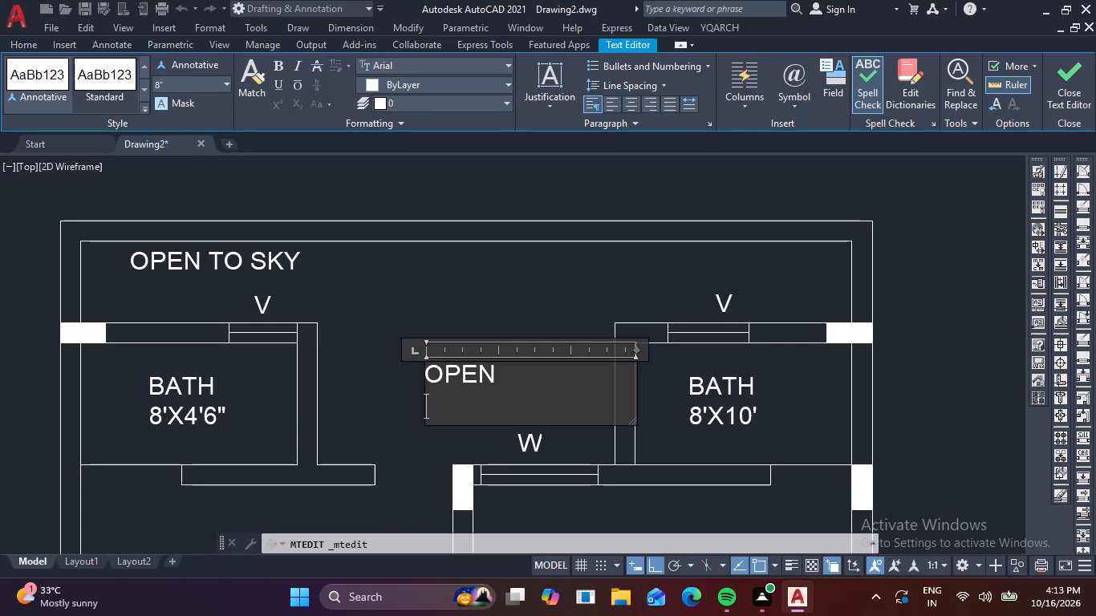
{"action": "type", "text": "TO S"}
{"action": "type", "text": "KY"}
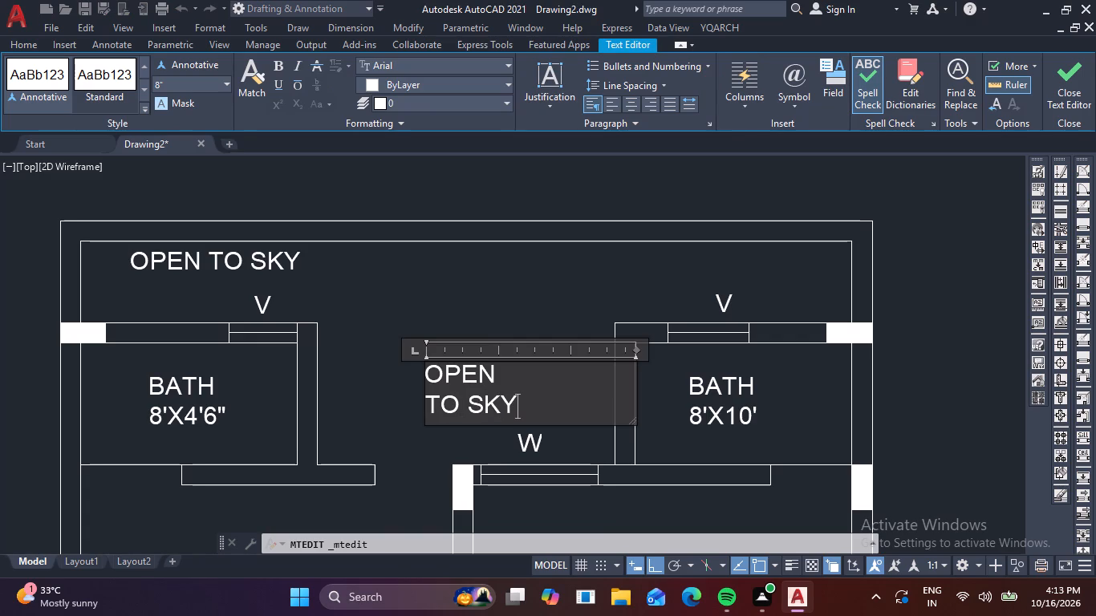
{"action": "left_click", "coordinate": [624, 276]}
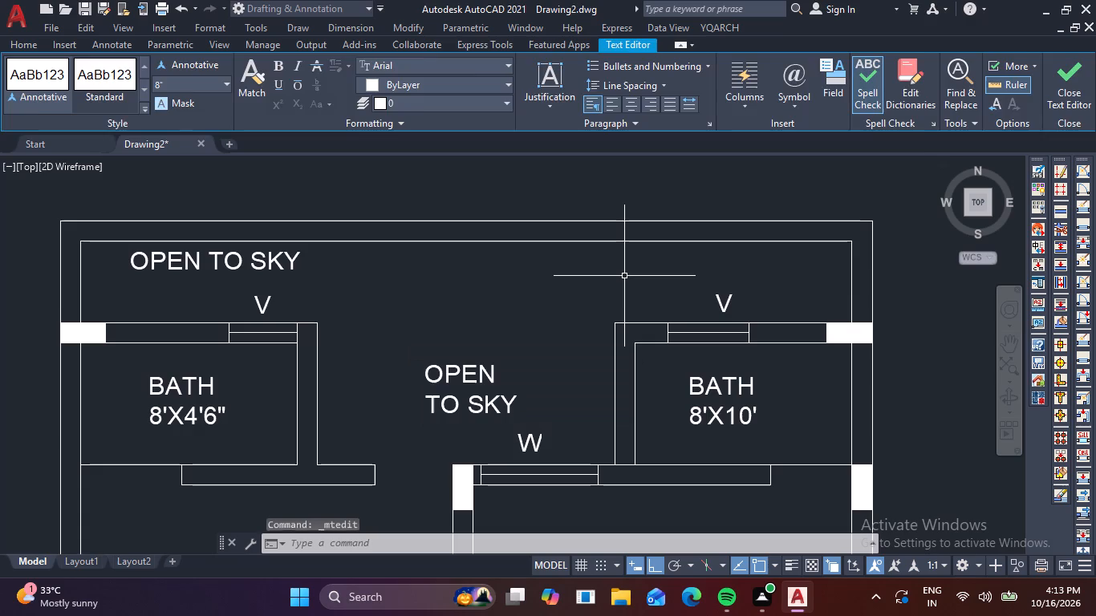
Replace the 5'6"X5'6" size under the OPEN label beside the lounge with "TO SKY" in the copied plan.
{"action": "scroll", "coordinate": [624, 276], "scroll_direction": "down", "scroll_amount": 2}
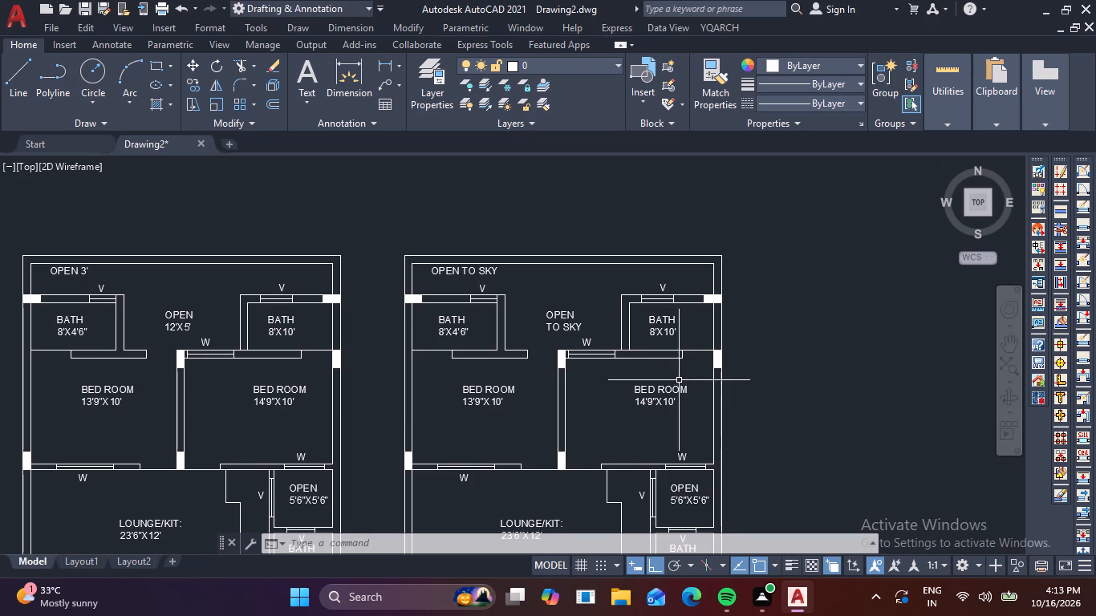
{"action": "middle_click_drag", "start_coordinate": [639, 423], "coordinate": [610, 195]}
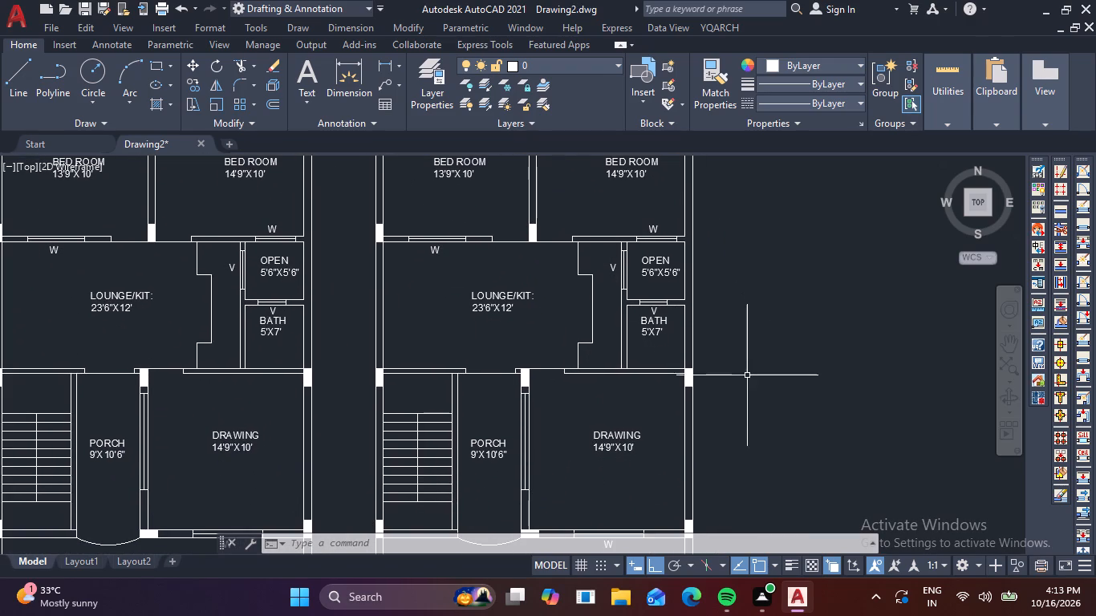
{"action": "middle_click_drag", "start_coordinate": [729, 448], "coordinate": [737, 359]}
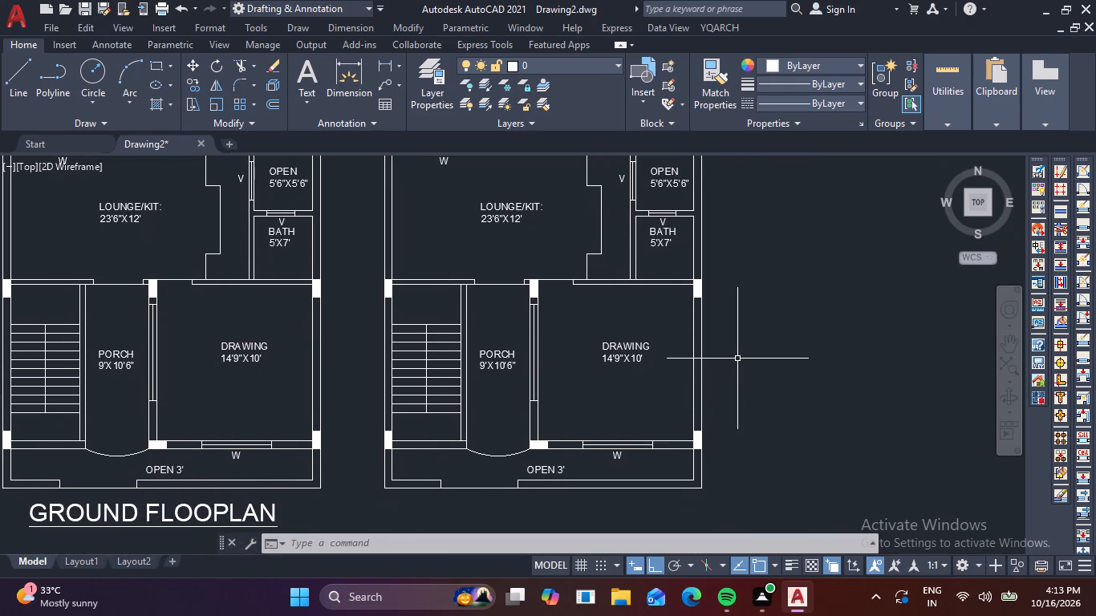
{"action": "middle_click_drag", "start_coordinate": [676, 259], "coordinate": [670, 367]}
{"action": "scroll", "coordinate": [694, 286], "scroll_direction": "up", "scroll_amount": 2}
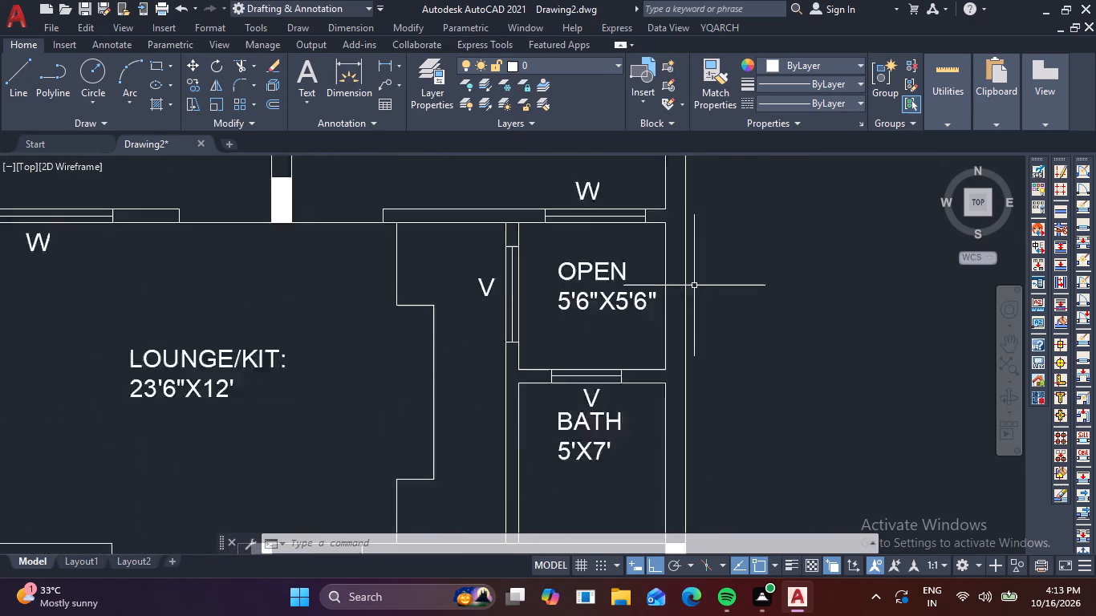
{"action": "scroll", "coordinate": [694, 286], "scroll_direction": "up", "scroll_amount": 1}
{"action": "double_click", "coordinate": [611, 313]}
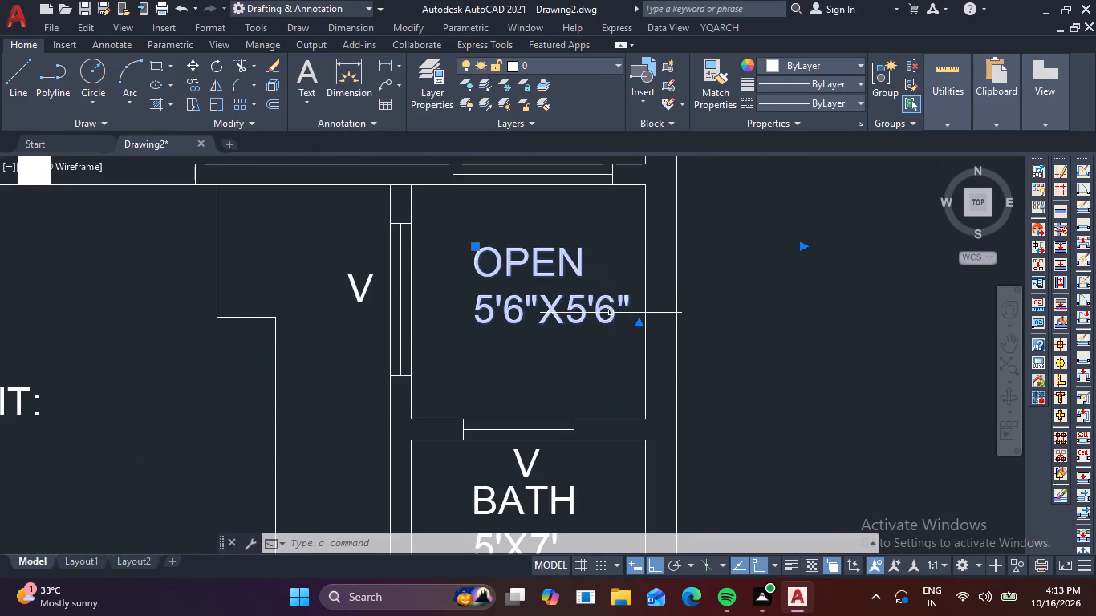
{"action": "left_click", "coordinate": [629, 318]}
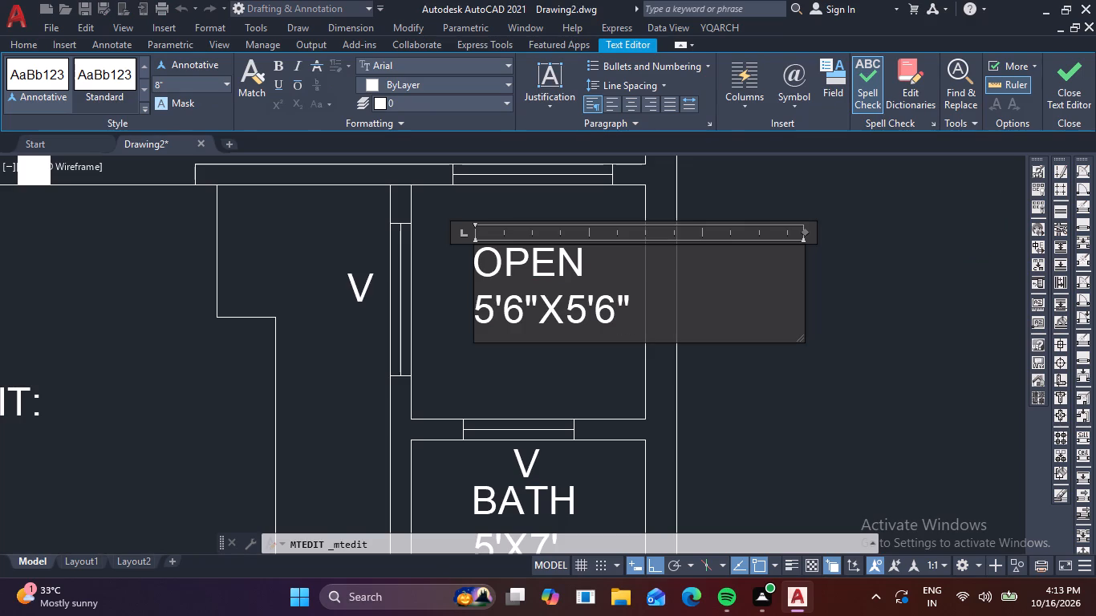
{"action": "key", "text": "BackSpace"}
{"action": "key", "text": "BackSpace"}
{"action": "key", "text": "BackSpace"}
{"action": "key", "text": "BackSpace"}
{"action": "key", "text": "BackSpace"}
{"action": "key", "text": "BackSpace"}
{"action": "key", "text": "BackSpace"}
{"action": "key", "text": "BackSpace"}
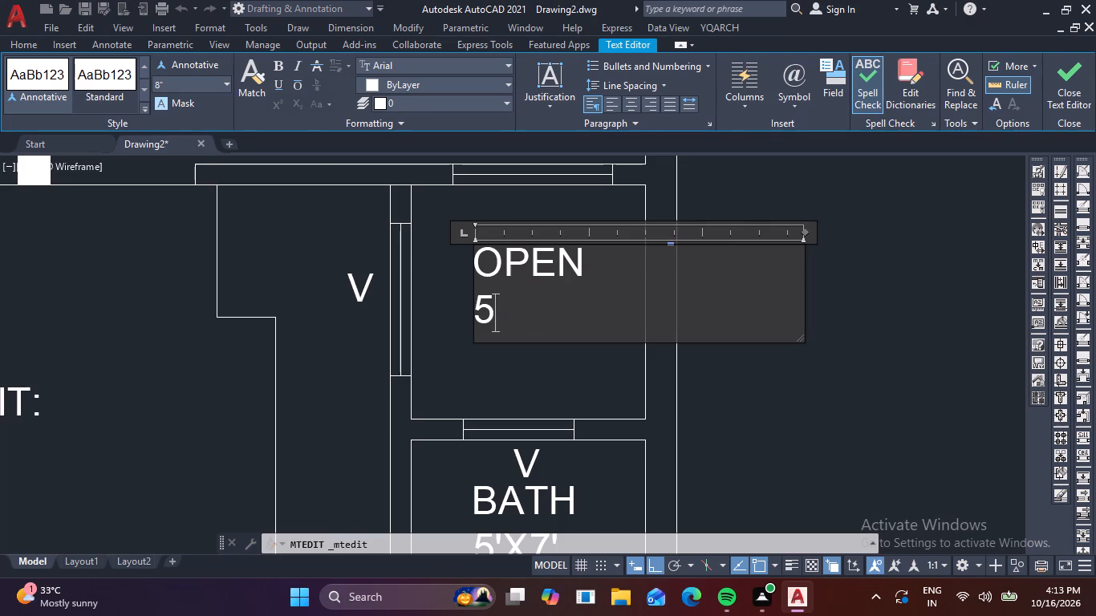
{"action": "key", "text": "BackSpace"}
{"action": "key", "text": "t"}
{"action": "type", "text": "O"}
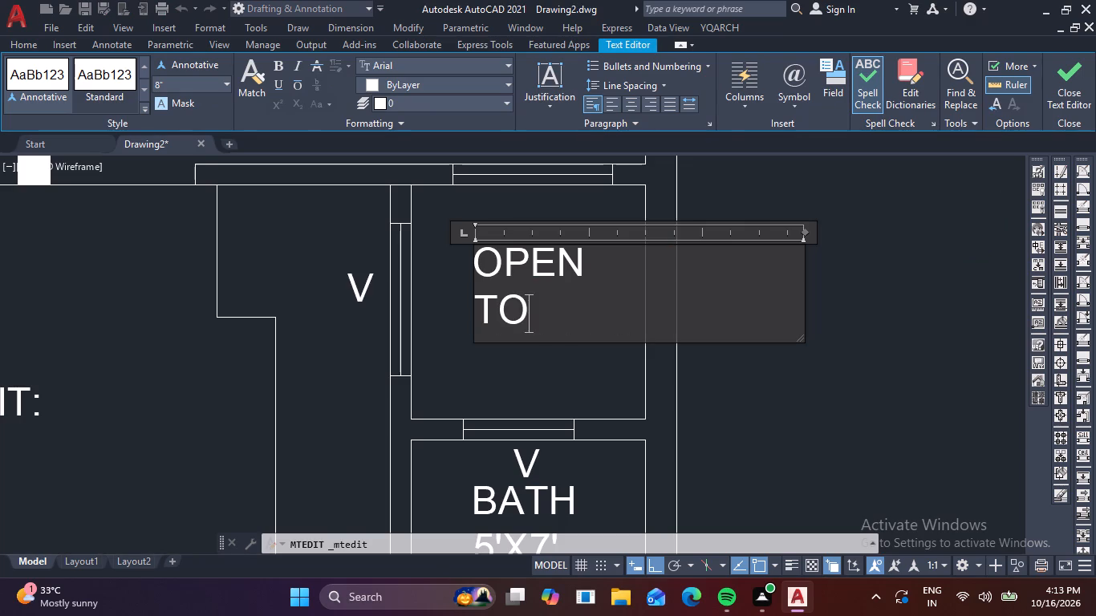
{"action": "key", "text": "space"}
{"action": "key", "text": "s"}
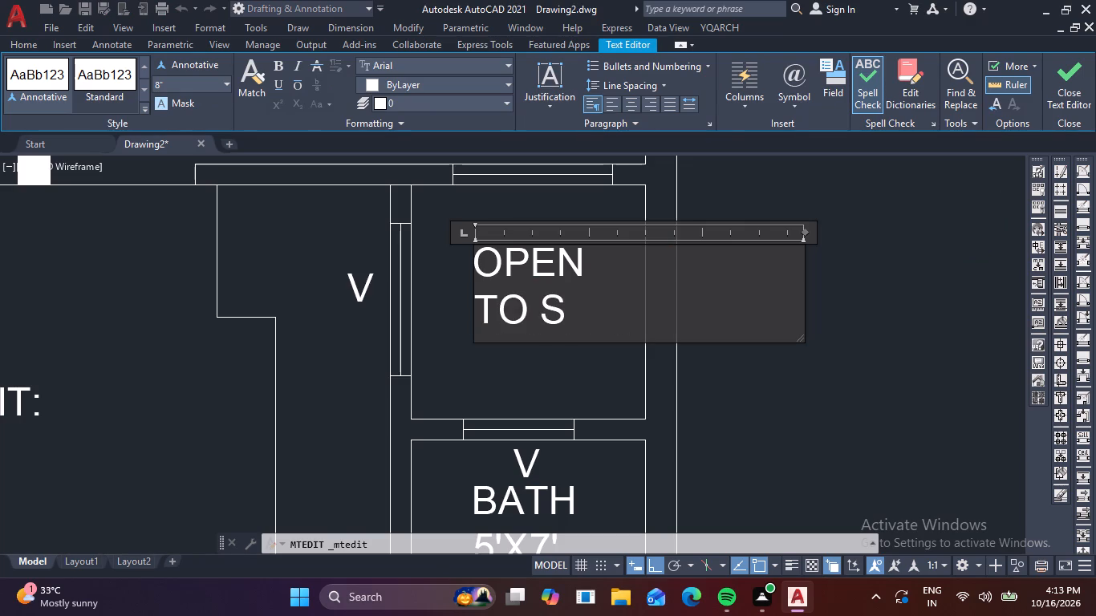
{"action": "type", "text": "KY"}
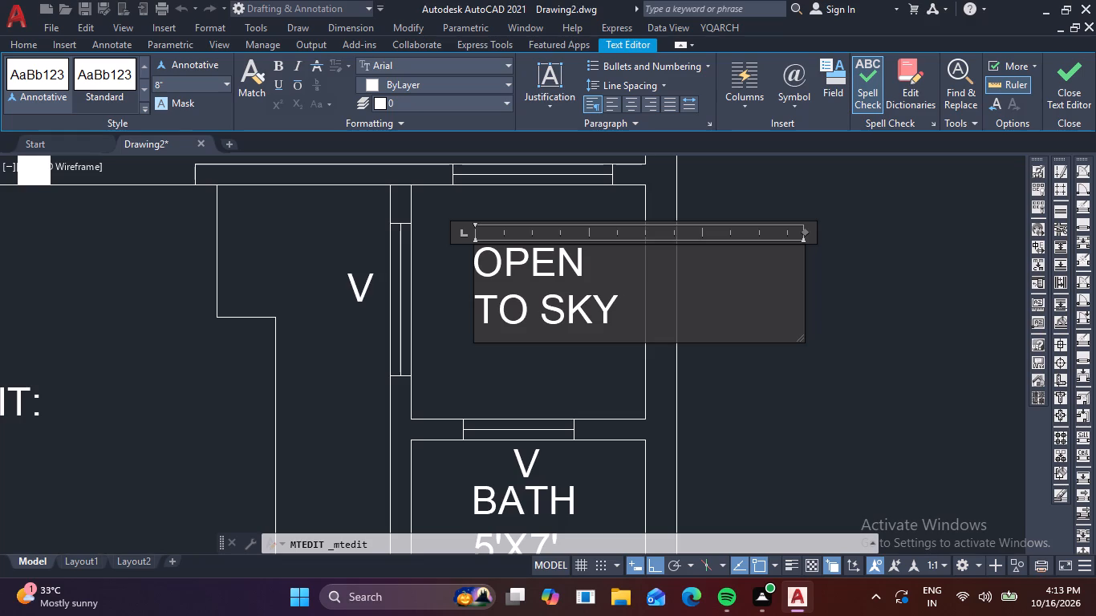
{"action": "left_click", "coordinate": [863, 182]}
Change the "OPEN 3'" label in front of the porch and drawing room to "OPEN TO SKY" in the copied plan.
{"action": "scroll", "coordinate": [821, 265], "scroll_direction": "down", "scroll_amount": 3}
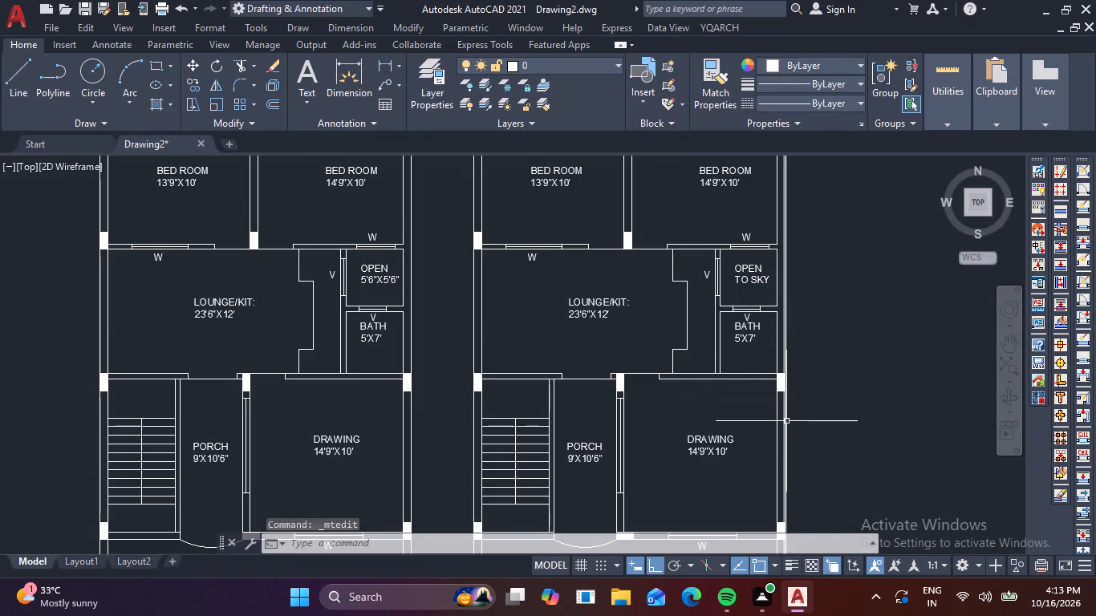
{"action": "middle_click_drag", "start_coordinate": [776, 443], "coordinate": [798, 245]}
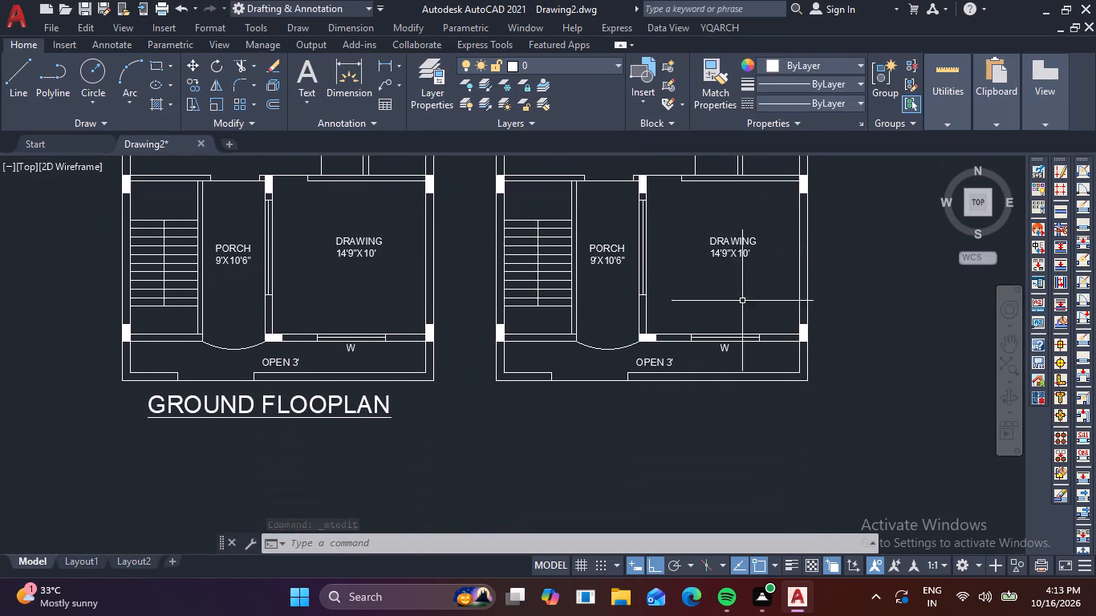
{"action": "scroll", "coordinate": [658, 395], "scroll_direction": "up", "scroll_amount": 2}
{"action": "double_click", "coordinate": [675, 311]}
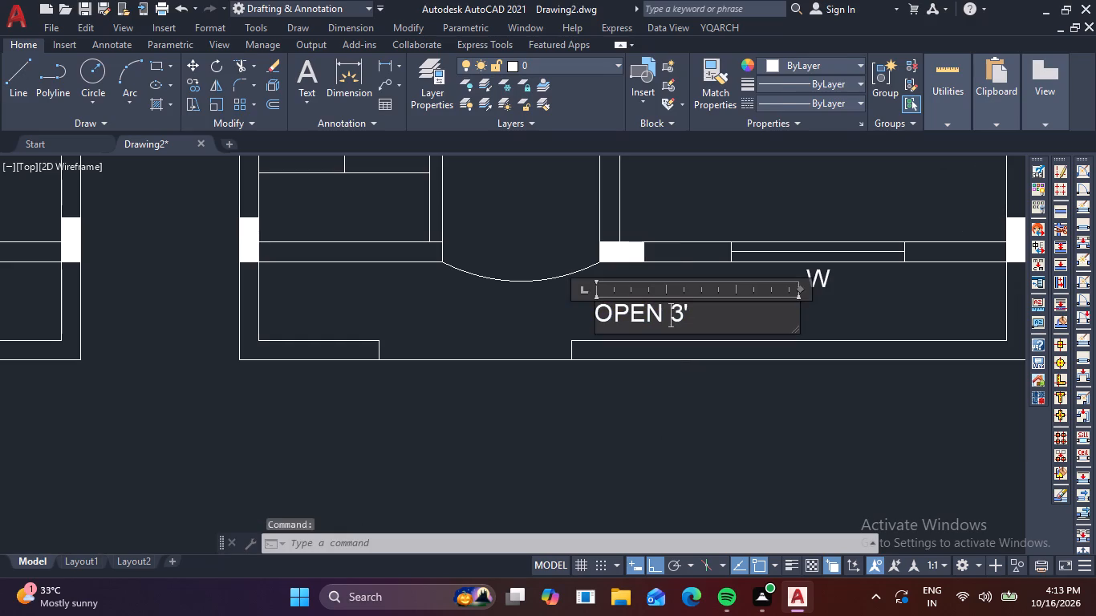
{"action": "left_click", "coordinate": [694, 315]}
{"action": "key", "text": "BackSpace"}
{"action": "key", "text": "BackSpace"}
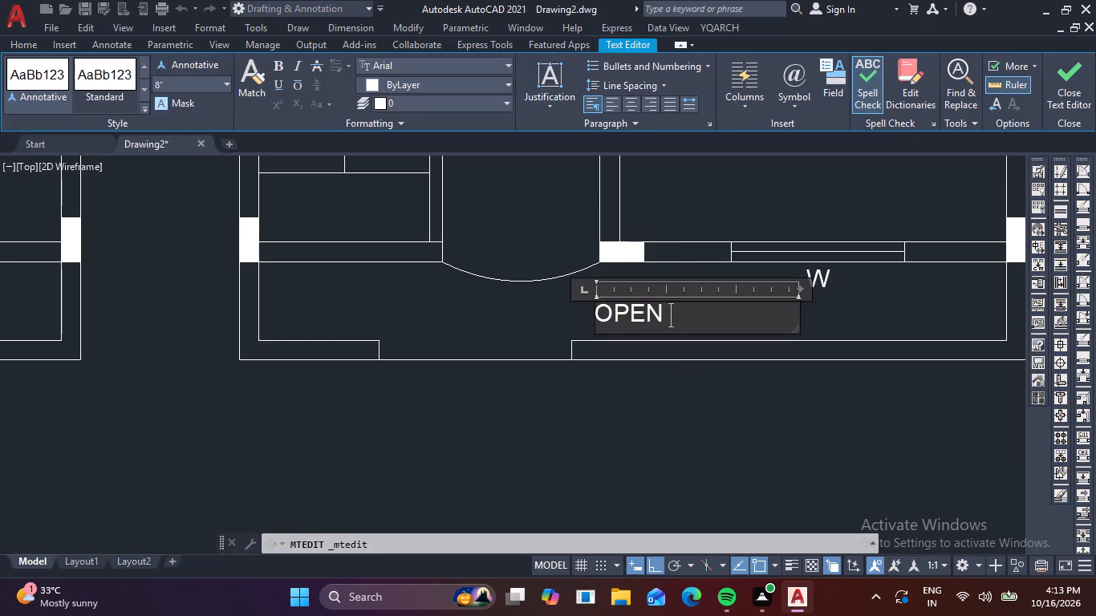
{"action": "key", "text": "t"}
{"action": "key", "text": "p"}
{"action": "key", "text": "BackSpace"}
{"action": "type", "text": "O S"}
{"action": "type", "text": "KY"}
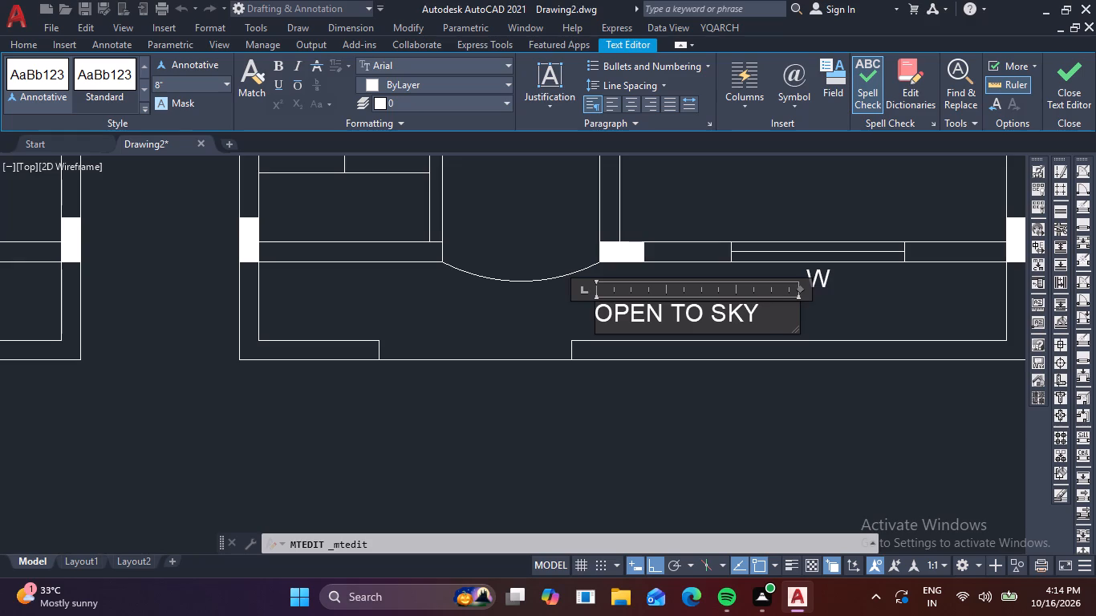
{"action": "left_click", "coordinate": [527, 306]}
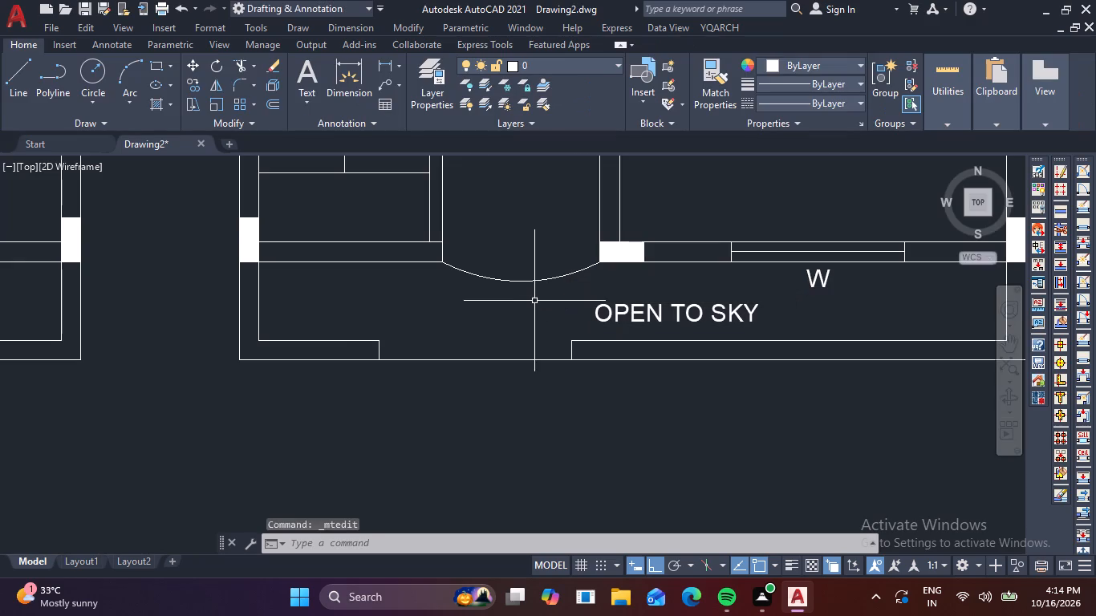
Look over the copied plan beside the ground floor plan, checking its open-area labels from front to rear.
{"action": "scroll", "coordinate": [534, 301], "scroll_direction": "down", "scroll_amount": 1}
{"action": "middle_click_drag", "start_coordinate": [535, 274], "coordinate": [514, 428]}
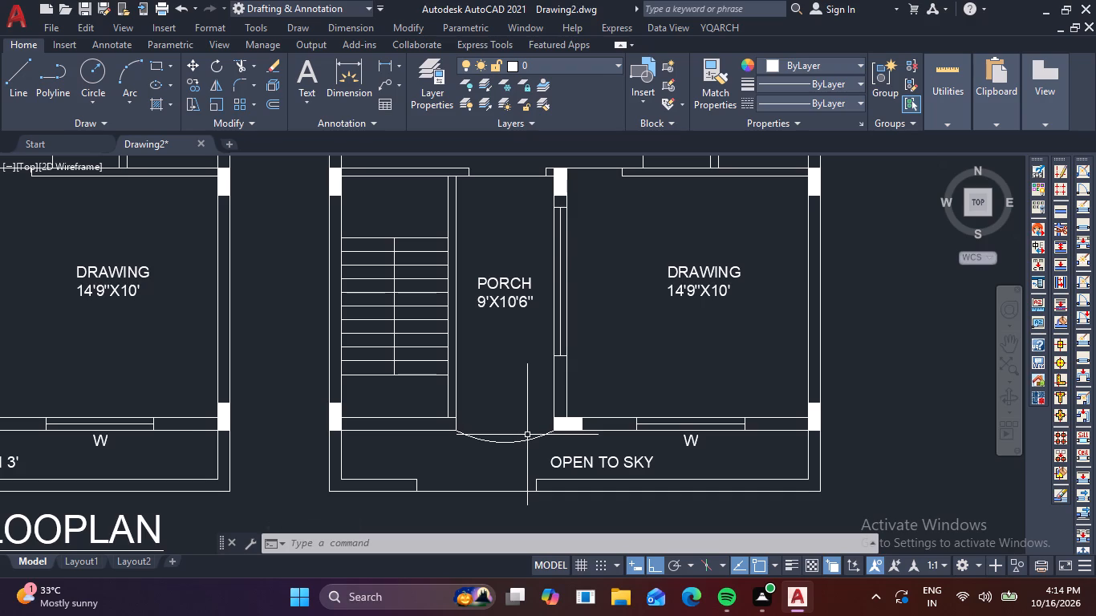
{"action": "scroll", "coordinate": [527, 436], "scroll_direction": "down", "scroll_amount": 2}
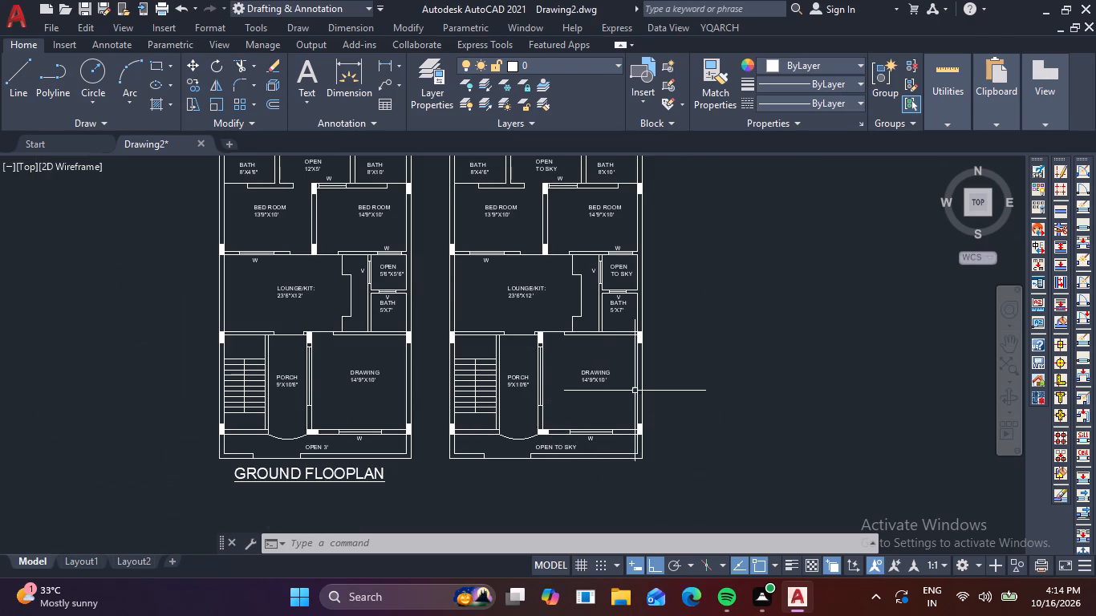
{"action": "middle_click_drag", "start_coordinate": [687, 348], "coordinate": [711, 452]}
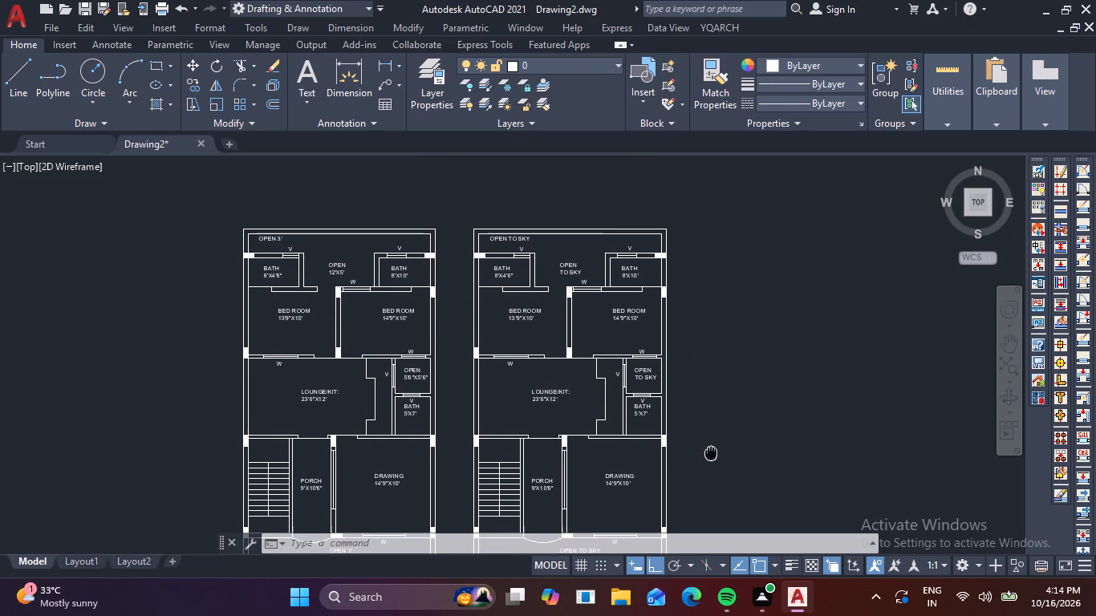
{"action": "middle_click_drag", "start_coordinate": [711, 452], "coordinate": [754, 346]}
{"action": "middle_click_drag", "start_coordinate": [762, 325], "coordinate": [781, 273]}
{"action": "middle_click", "coordinate": [781, 271]}
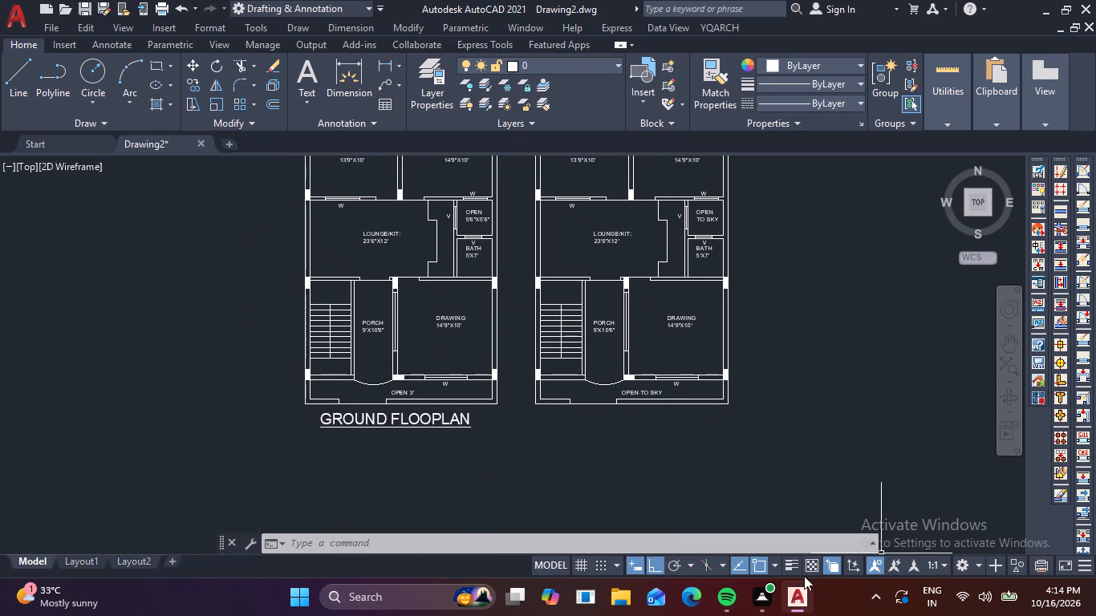
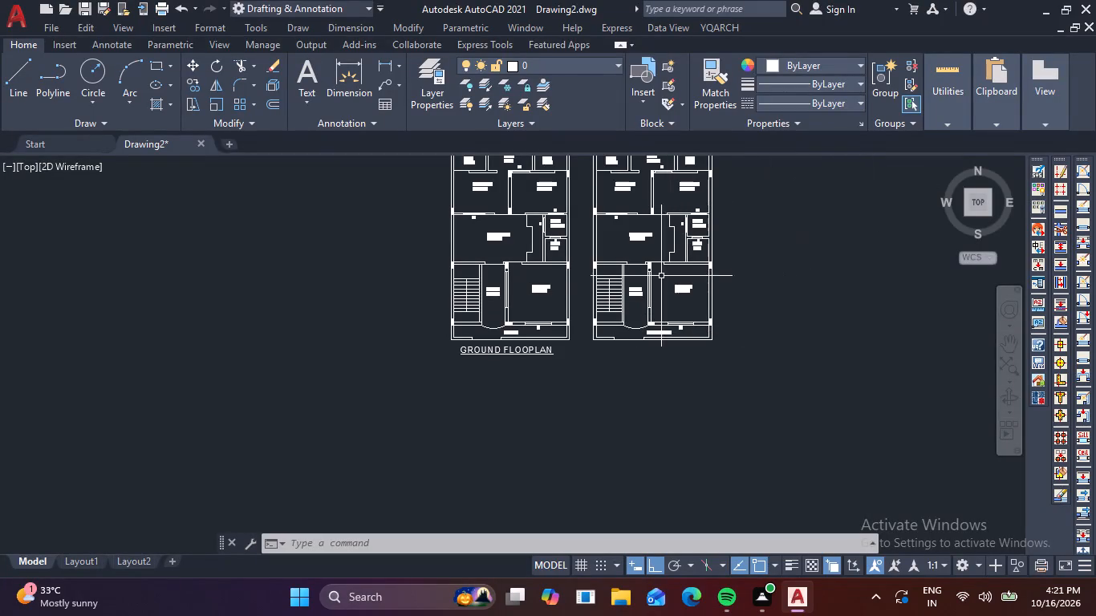
Look over the copied plan beside the ground floor plan, checking its room and open-area labels.
{"action": "middle_click_drag", "start_coordinate": [638, 275], "coordinate": [684, 428]}
{"action": "scroll", "coordinate": [737, 379], "scroll_direction": "up", "scroll_amount": 3}
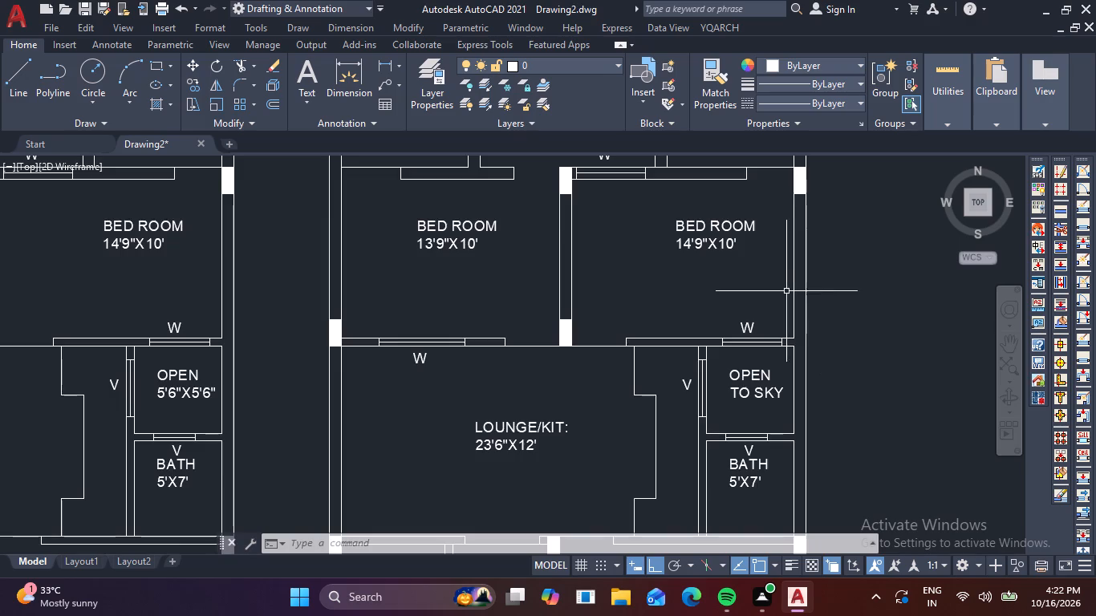
{"action": "scroll", "coordinate": [777, 297], "scroll_direction": "down", "scroll_amount": 2}
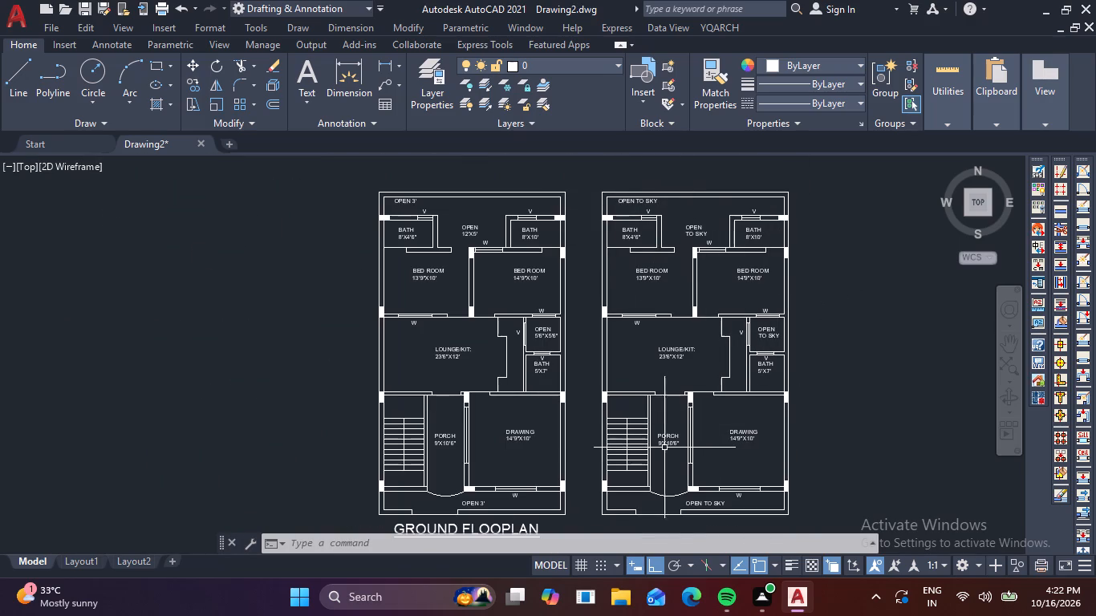
{"action": "scroll", "coordinate": [690, 464], "scroll_direction": "up", "scroll_amount": 1}
{"action": "scroll", "coordinate": [701, 470], "scroll_direction": "down", "scroll_amount": 1}
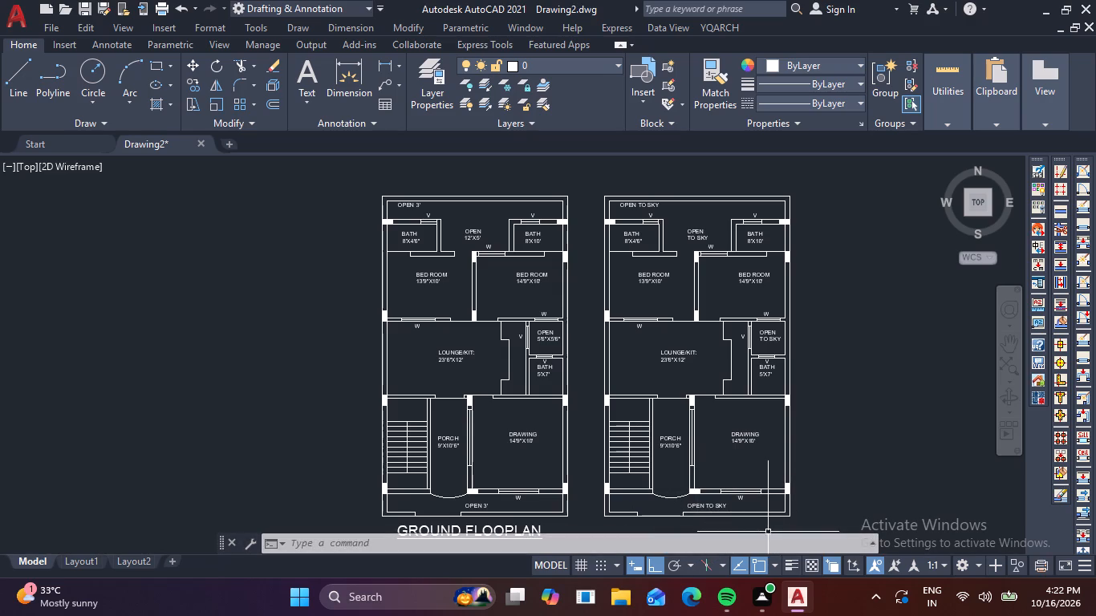
{"action": "scroll", "coordinate": [770, 538], "scroll_direction": "down", "scroll_amount": 1}
{"action": "middle_click_drag", "start_coordinate": [756, 502], "coordinate": [757, 413]}
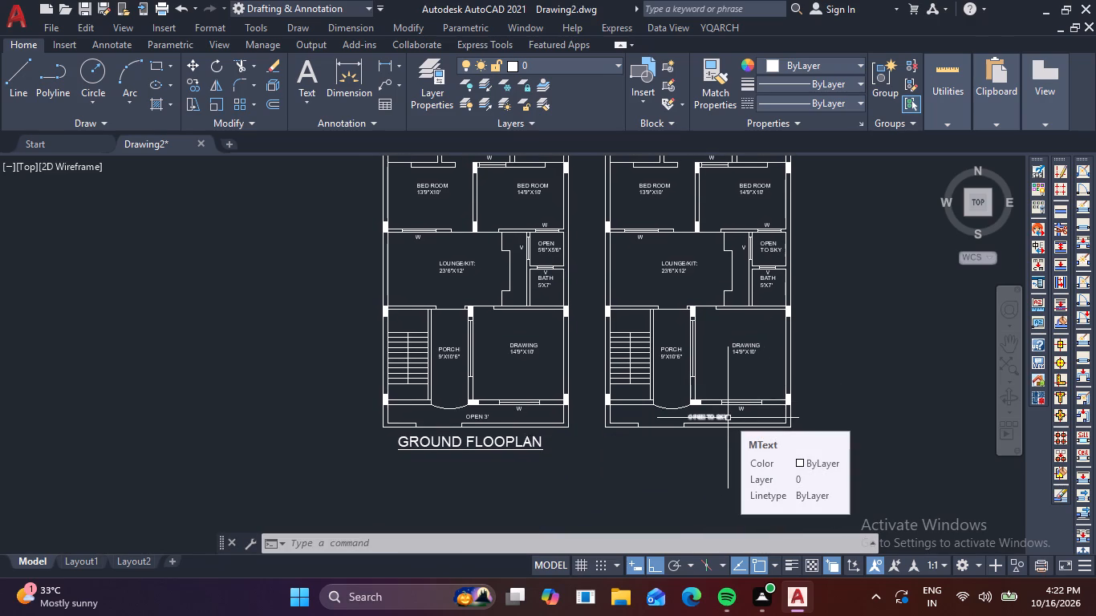
{"action": "middle_click_drag", "start_coordinate": [737, 351], "coordinate": [766, 453]}
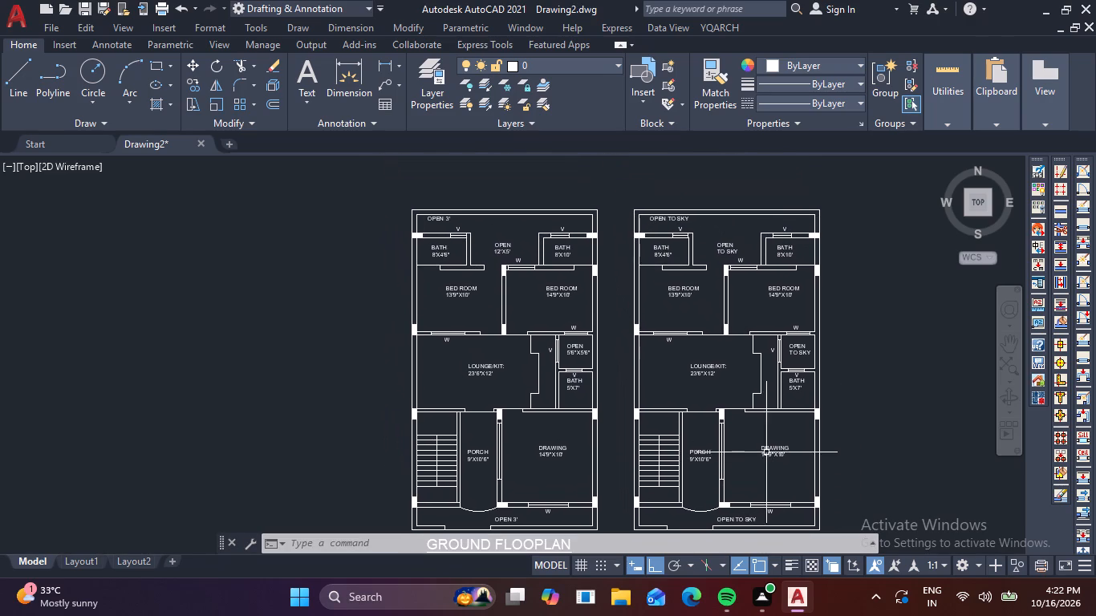
{"action": "middle_click_drag", "start_coordinate": [664, 213], "coordinate": [666, 239]}
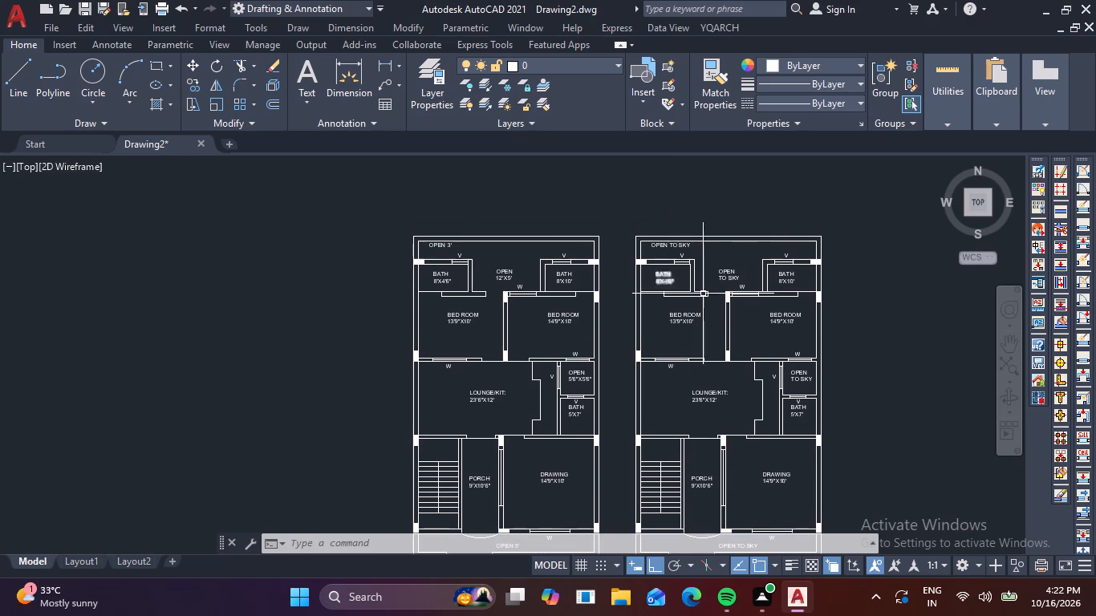
{"action": "key", "text": "Escape"}
{"action": "key", "text": "Escape"}
{"action": "key", "text": "Escape"}
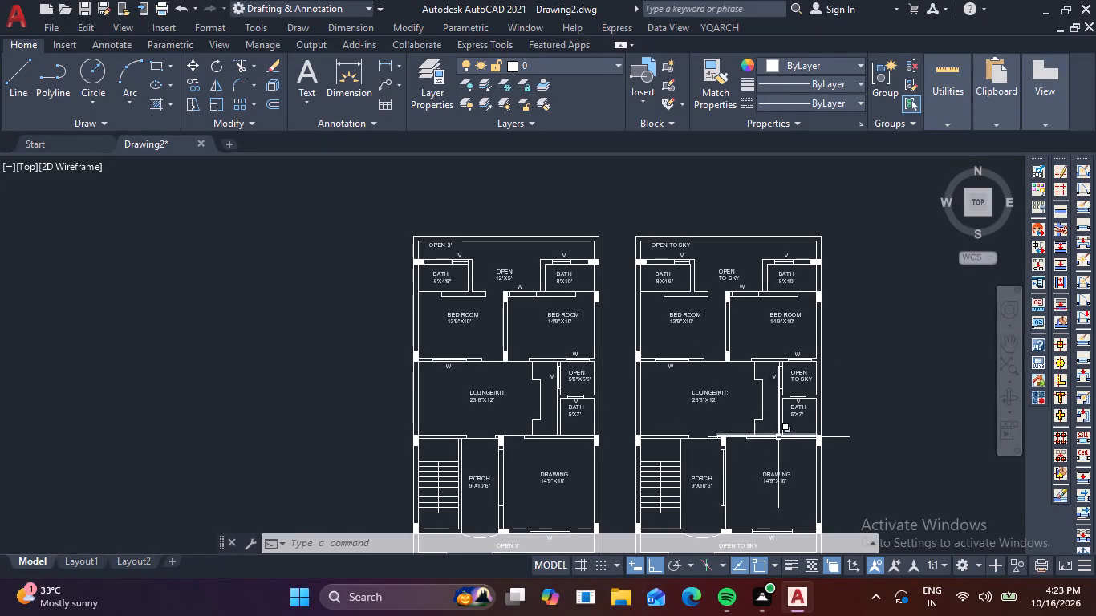
Copy the PORCH 9'X10'6" label into the space at the foot of the stairs in the copied plan.
{"action": "middle_click_drag", "start_coordinate": [817, 475], "coordinate": [798, 355]}
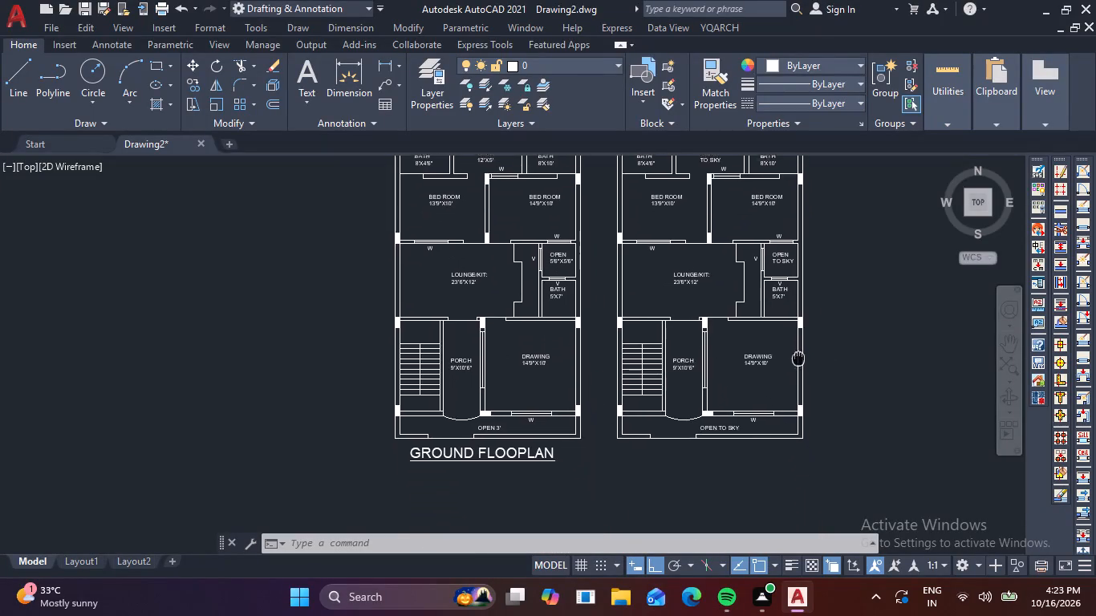
{"action": "middle_click_drag", "start_coordinate": [798, 355], "coordinate": [798, 351]}
{"action": "left_click", "coordinate": [680, 359]}
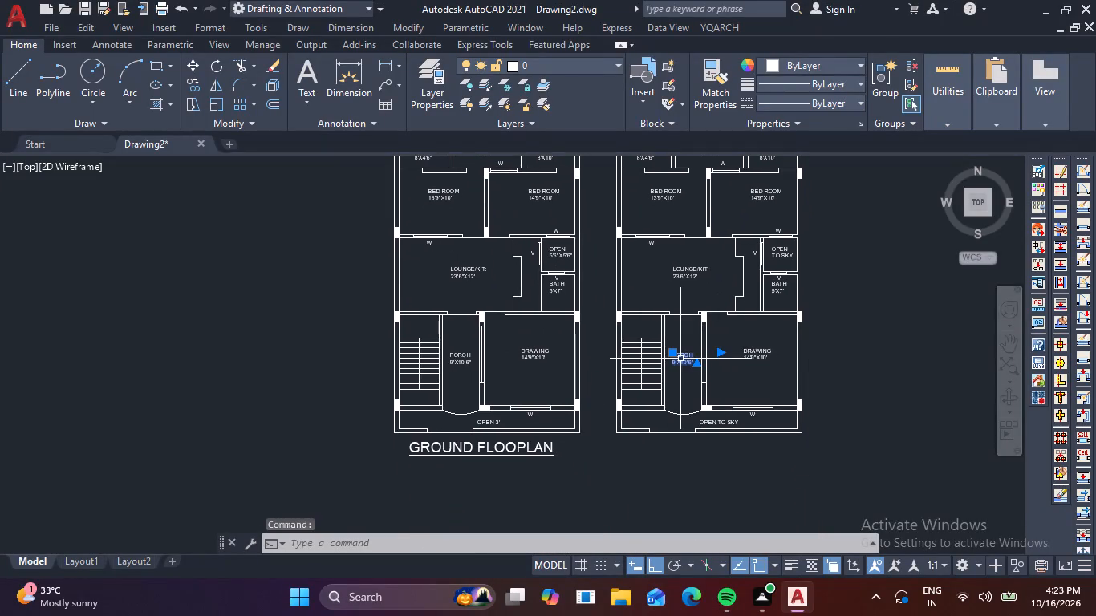
{"action": "type", "text": "CO"}
{"action": "key", "text": "space"}
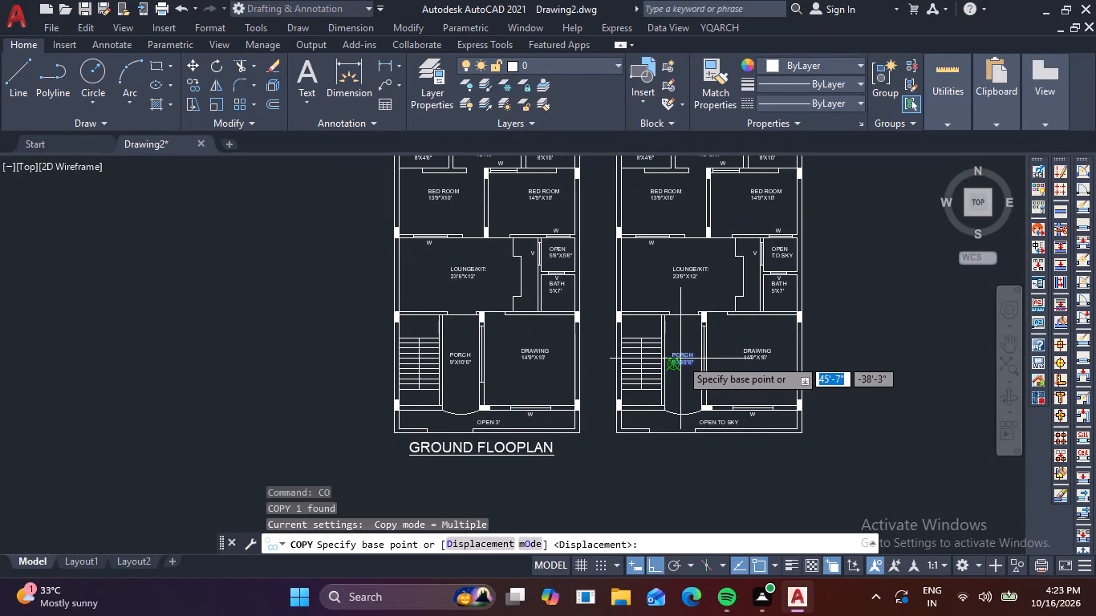
{"action": "left_click", "coordinate": [680, 359]}
{"action": "scroll", "coordinate": [638, 408], "scroll_direction": "up", "scroll_amount": 1}
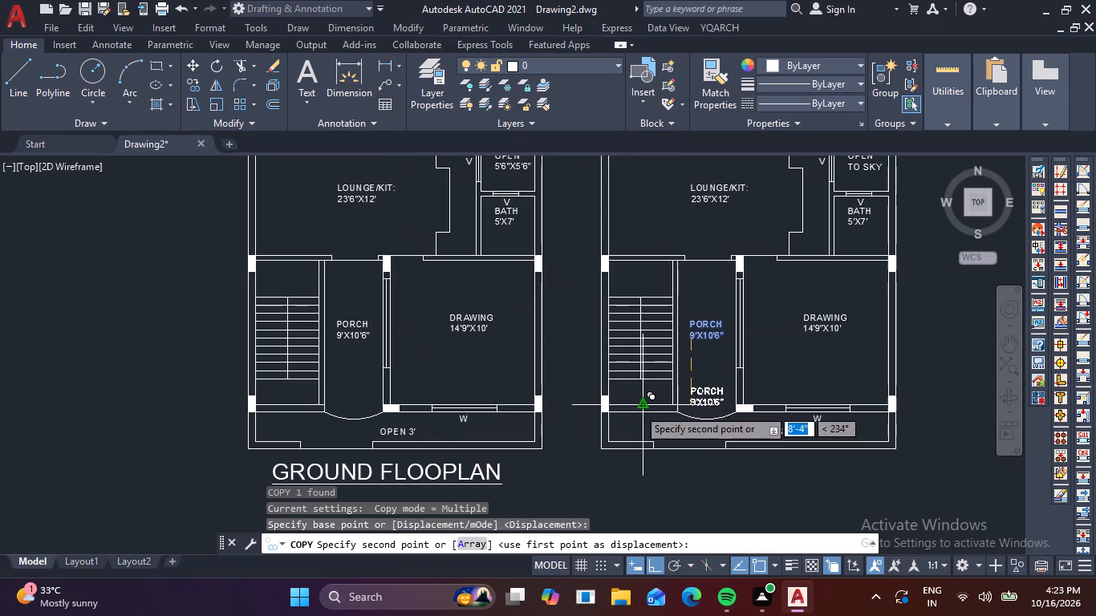
{"action": "key", "text": "F8"}
{"action": "scroll", "coordinate": [631, 408], "scroll_direction": "up", "scroll_amount": 3}
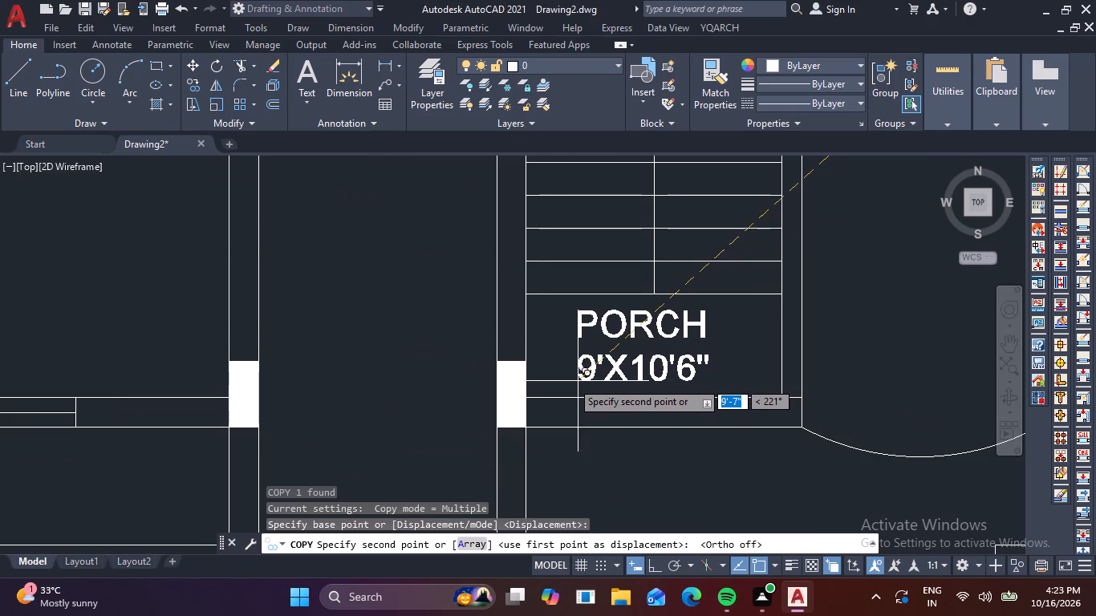
{"action": "left_click", "coordinate": [550, 375]}
{"action": "key", "text": "Escape"}
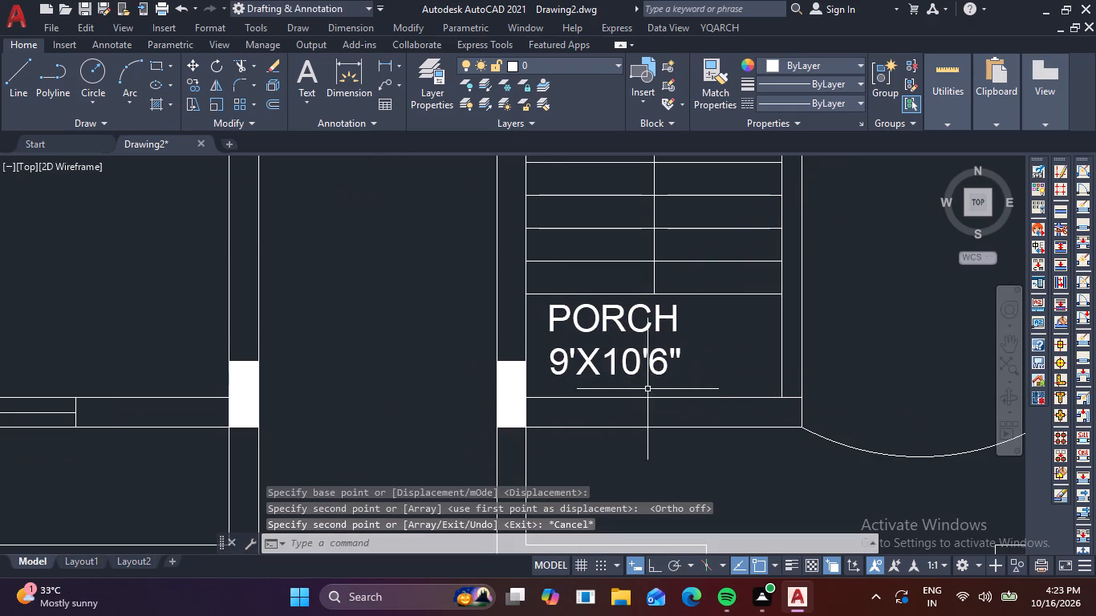
Change the duplicated label at the foot of the stairs to "ST: CASE" with "7'X14'" on the second line.
{"action": "double_click", "coordinate": [660, 367]}
{"action": "left_click", "coordinate": [649, 366]}
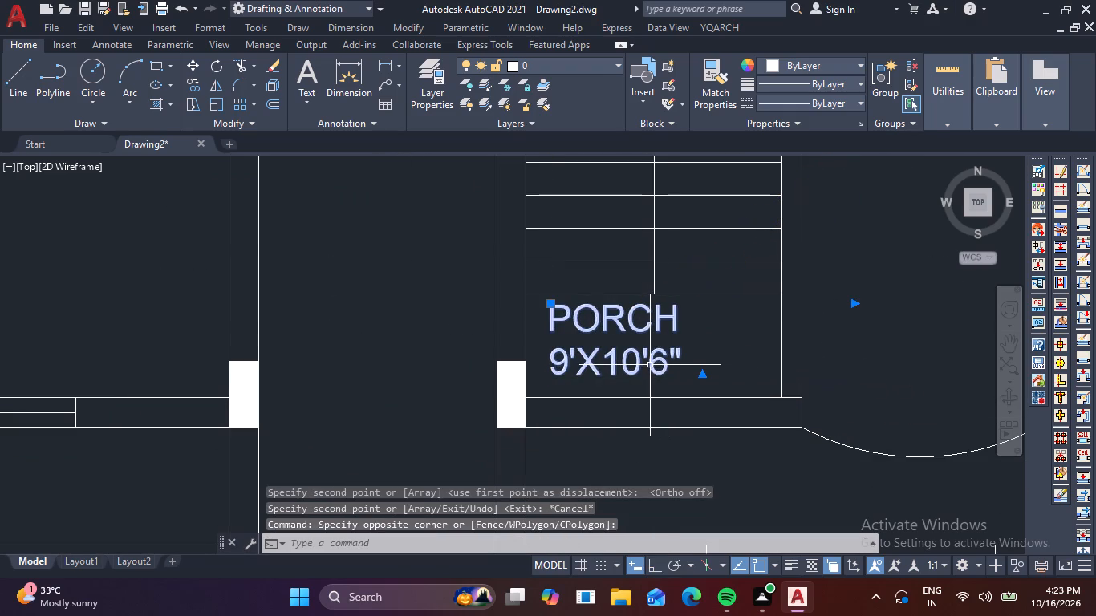
{"action": "double_click", "coordinate": [660, 363]}
{"action": "left_click", "coordinate": [692, 364]}
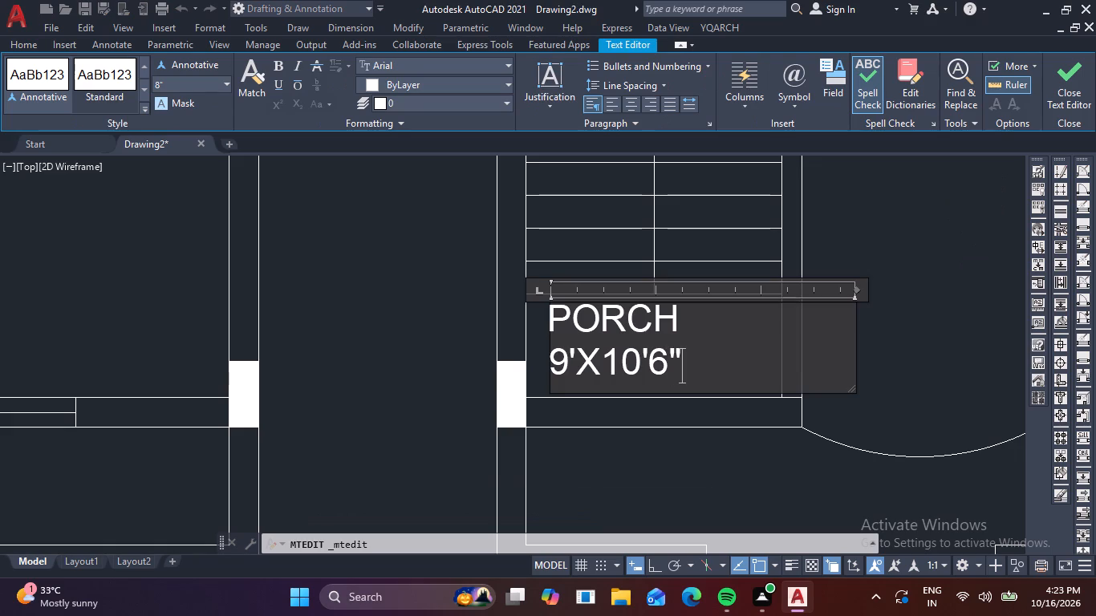
{"action": "key", "text": "BackSpace"}
{"action": "key", "text": "BackSpace"}
{"action": "key", "text": "BackSpace"}
{"action": "key", "text": "BackSpace"}
{"action": "key", "text": "BackSpace"}
{"action": "key", "text": "BackSpace"}
{"action": "key", "text": "BackSpace"}
{"action": "key", "text": "BackSpace"}
{"action": "key", "text": "BackSpace"}
{"action": "key", "text": "BackSpace"}
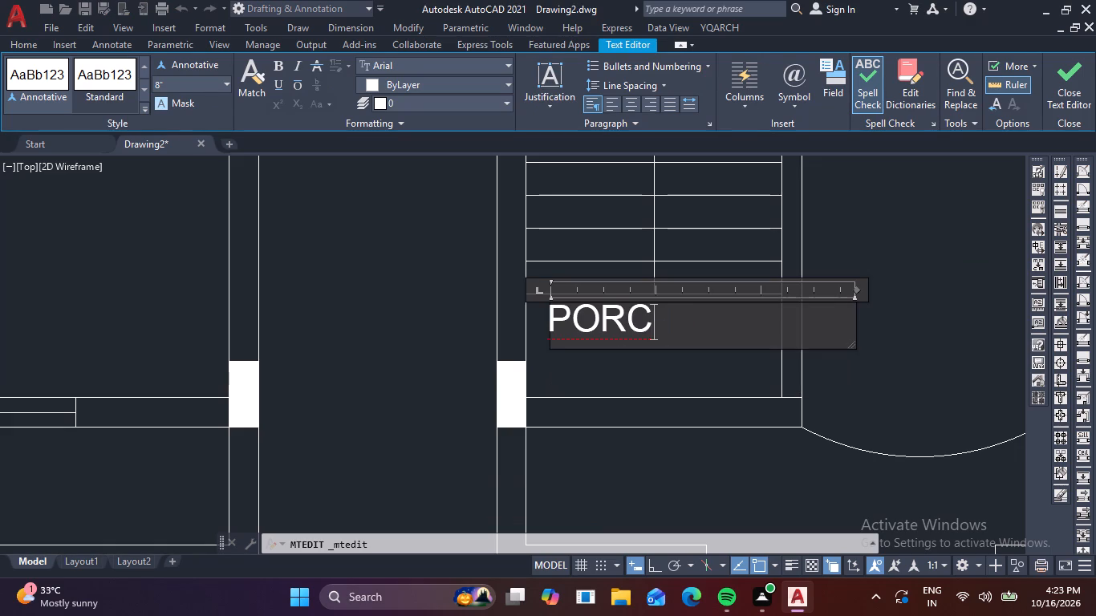
{"action": "key", "text": "BackSpace"}
{"action": "key", "text": "BackSpace"}
{"action": "key", "text": "BackSpace"}
{"action": "key", "text": "BackSpace"}
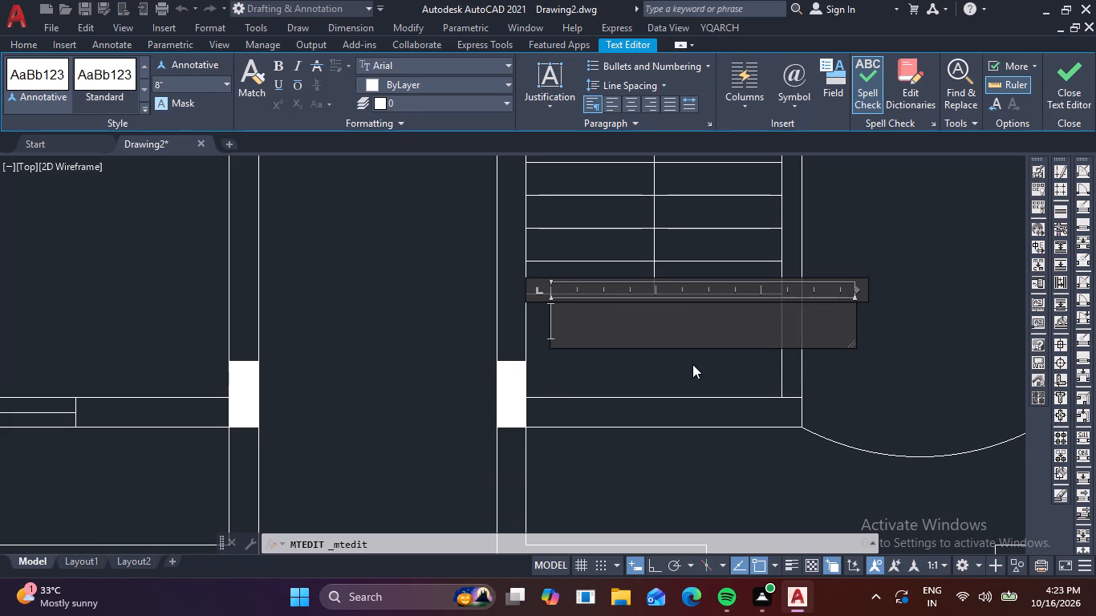
{"action": "type", "text": "ST"}
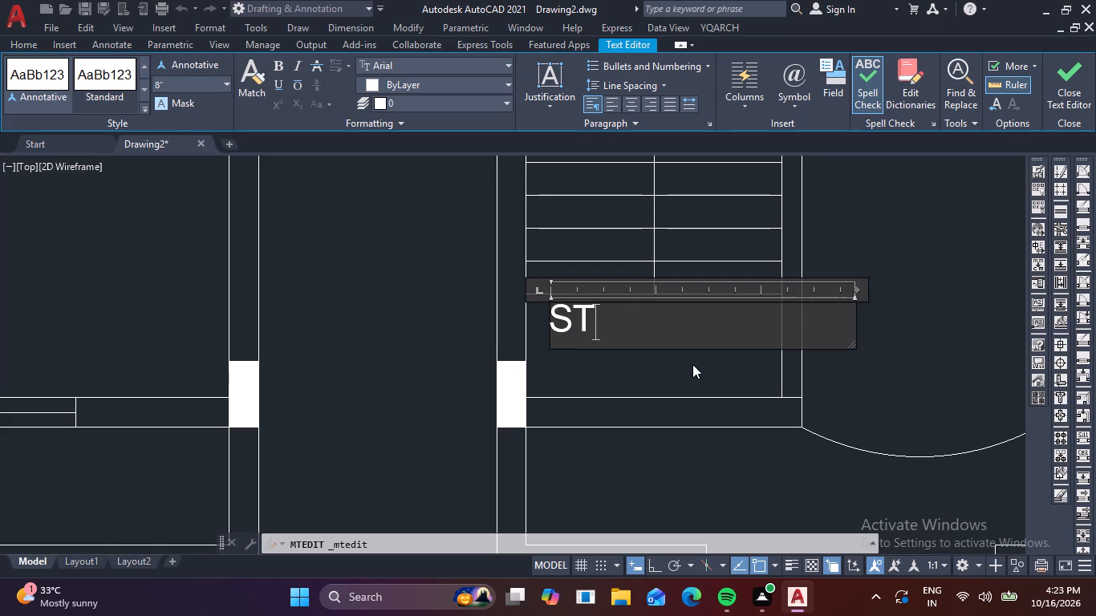
{"action": "key", "text": "shift+colon"}
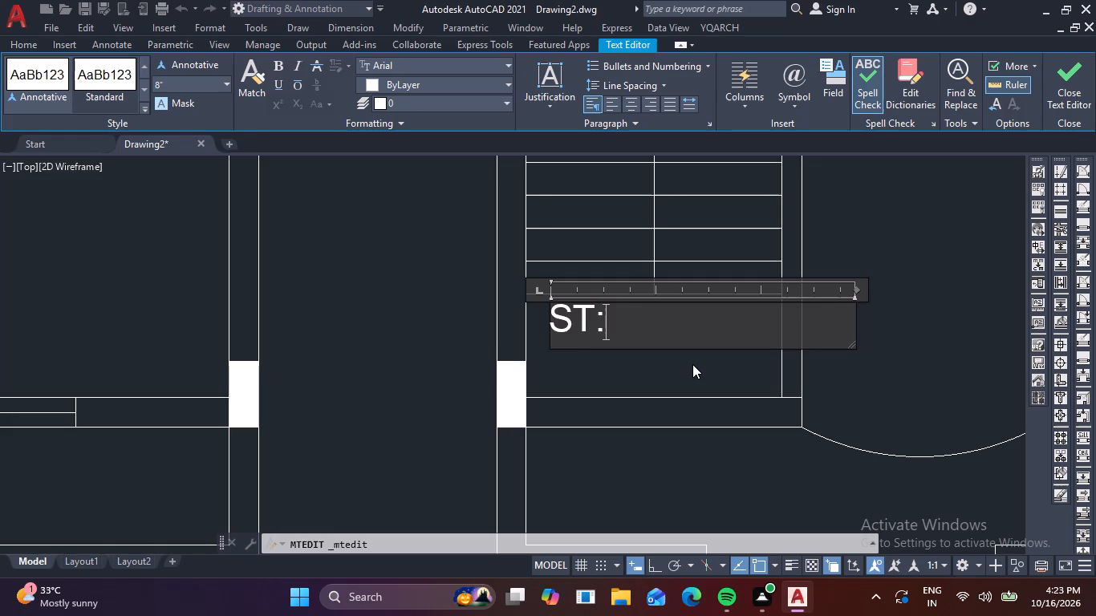
{"action": "key", "text": "space"}
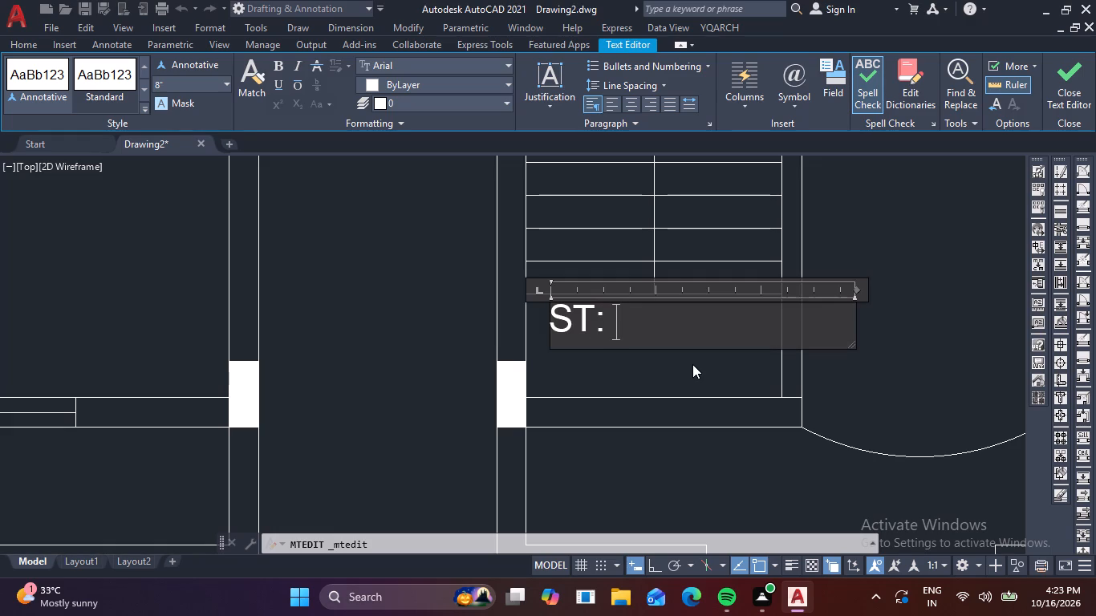
{"action": "type", "text": "CASE"}
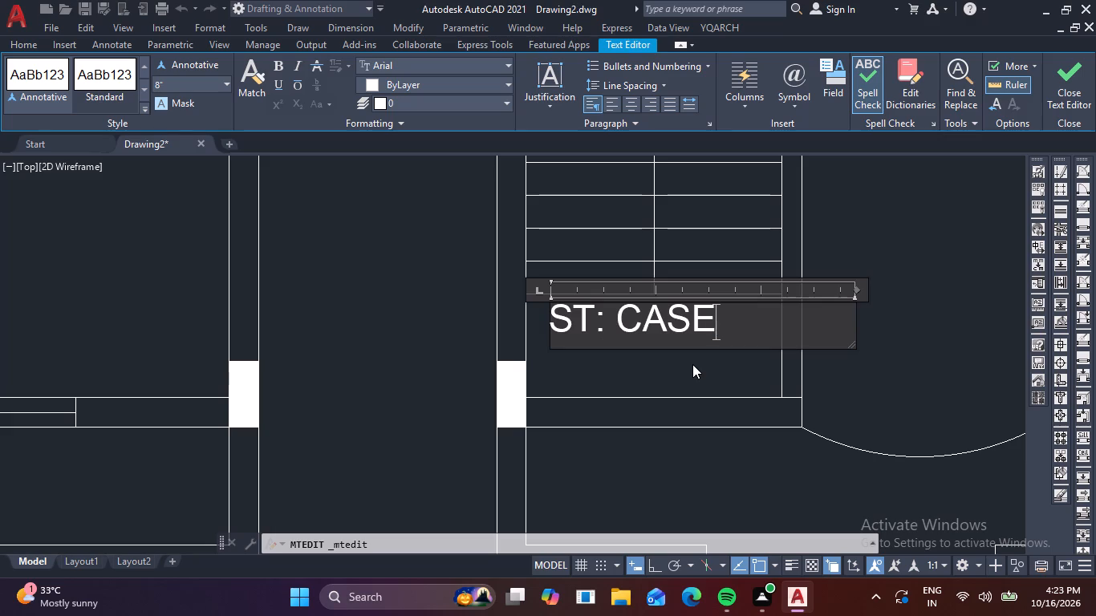
{"action": "key", "text": "Return"}
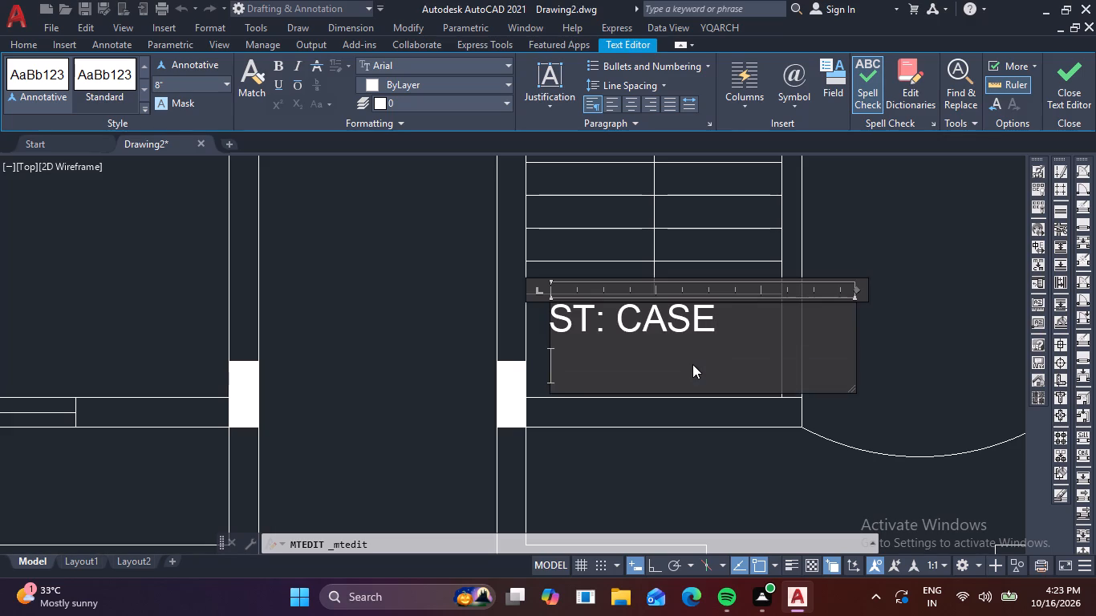
{"action": "type", "text": "7'"}
{"action": "key", "text": "x"}
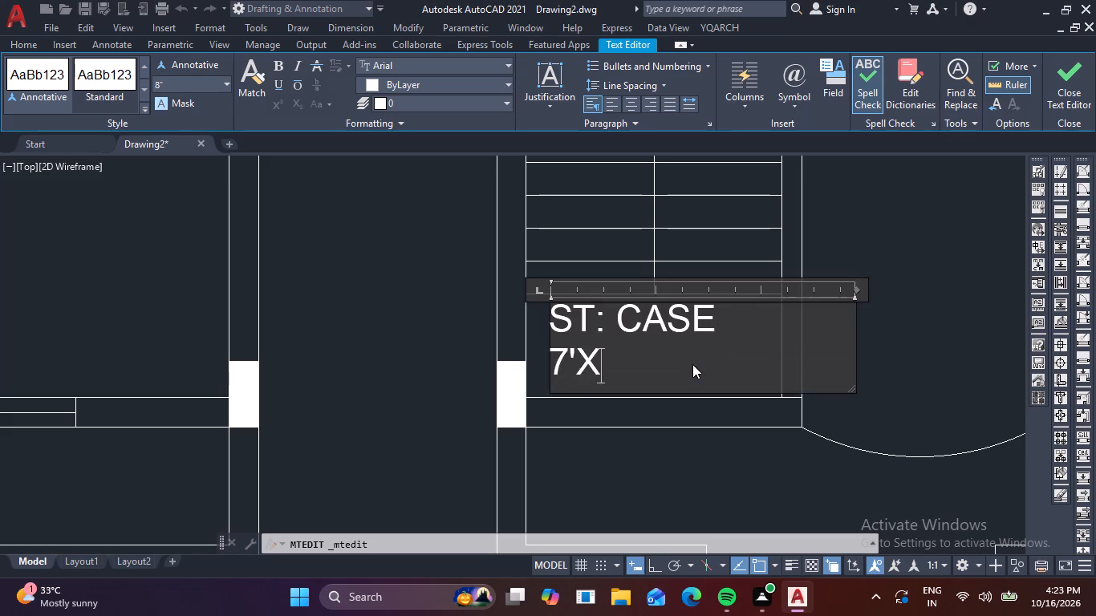
{"action": "type", "text": "14'"}
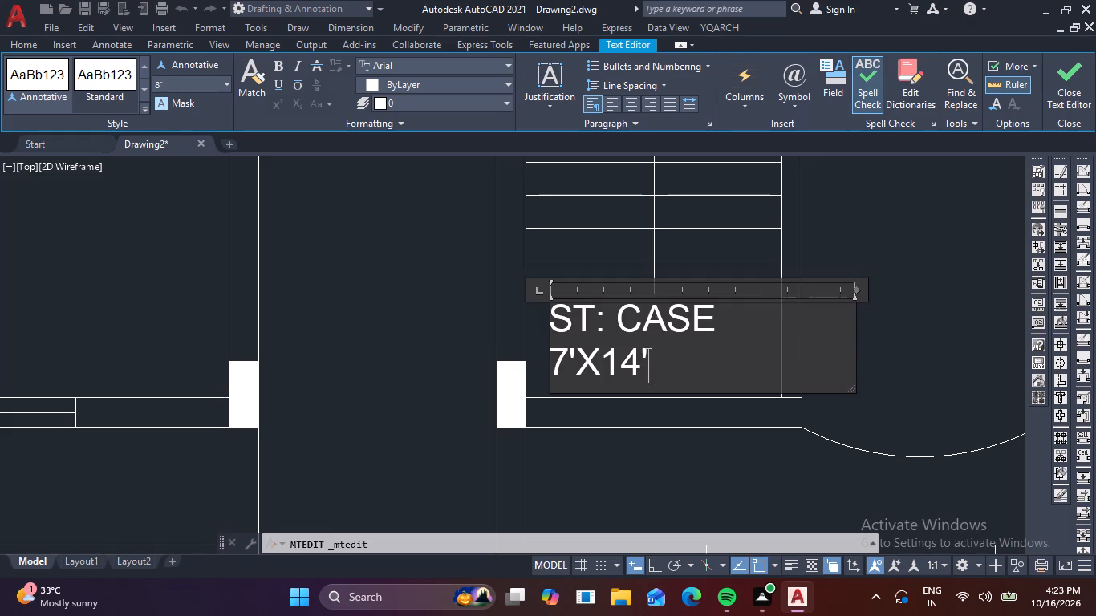
{"action": "left_click", "coordinate": [875, 253]}
Draw a 30' horizontal line a little above the rear edge of the copied plan, roughly spanning its width.
{"action": "scroll", "coordinate": [875, 253], "scroll_direction": "down", "scroll_amount": 2}
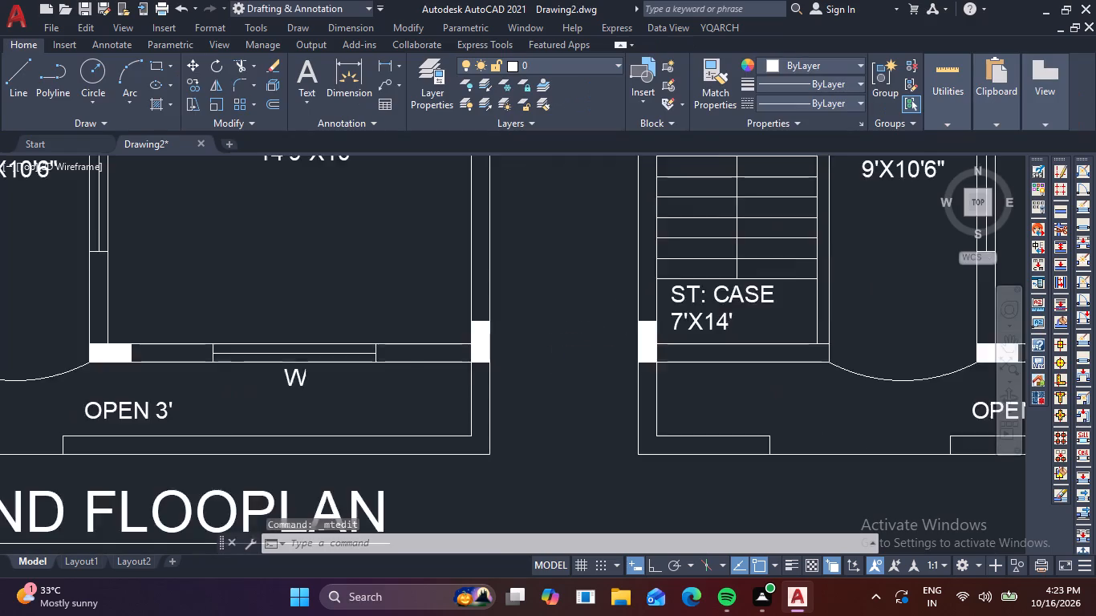
{"action": "middle_click_drag", "start_coordinate": [875, 253], "coordinate": [781, 380]}
{"action": "scroll", "coordinate": [781, 383], "scroll_direction": "down", "scroll_amount": 2}
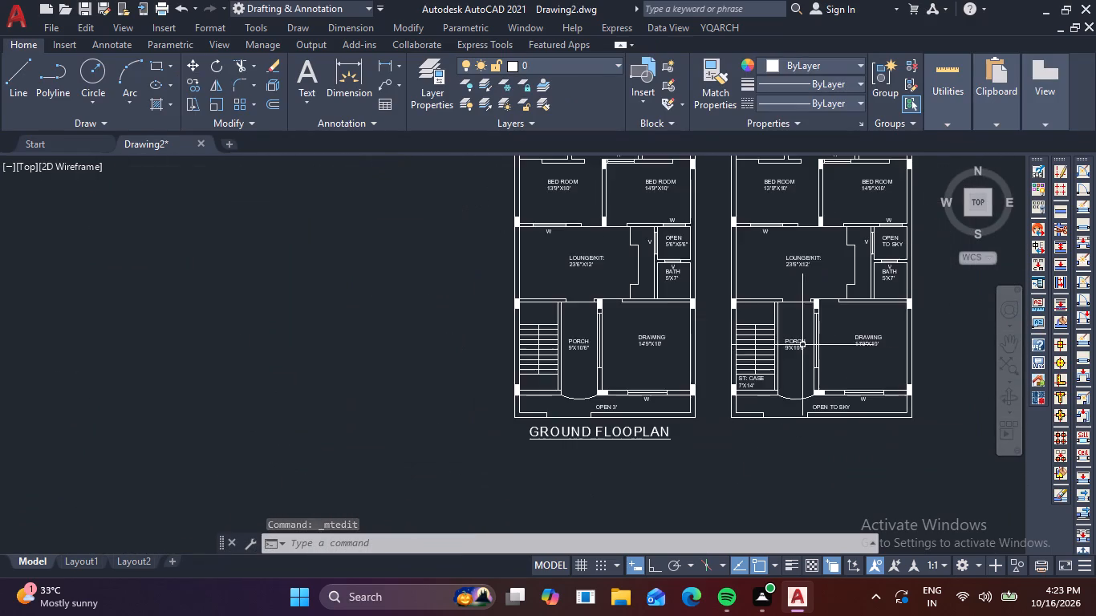
{"action": "middle_click_drag", "start_coordinate": [807, 346], "coordinate": [773, 463]}
{"action": "type", "text": "L"}
{"action": "key", "text": "space"}
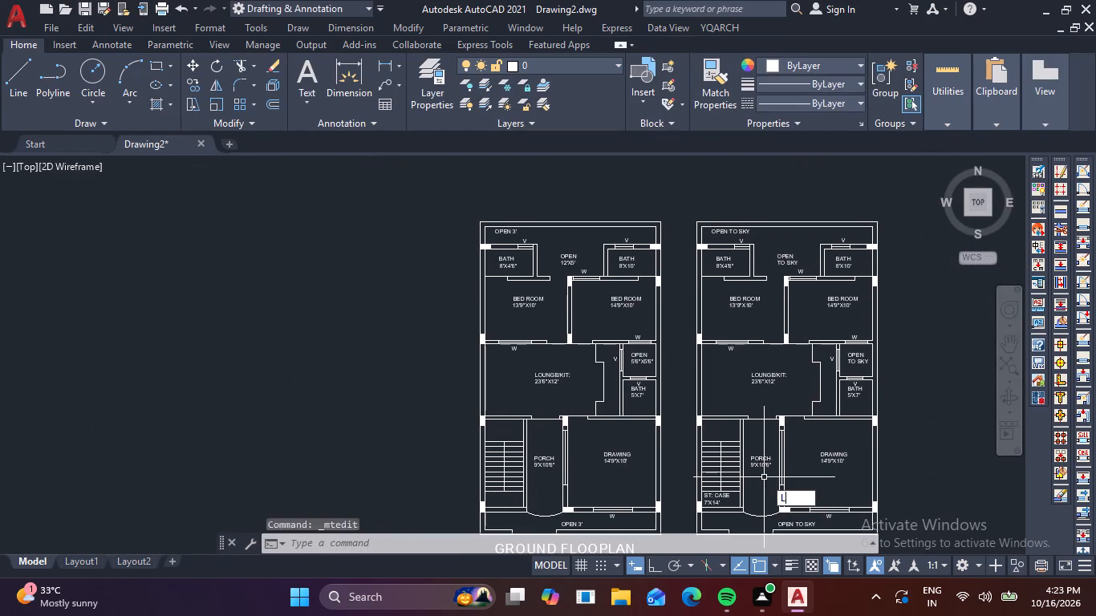
{"action": "scroll", "coordinate": [750, 416], "scroll_direction": "down", "scroll_amount": 1}
{"action": "middle_click_drag", "start_coordinate": [756, 399], "coordinate": [745, 451]}
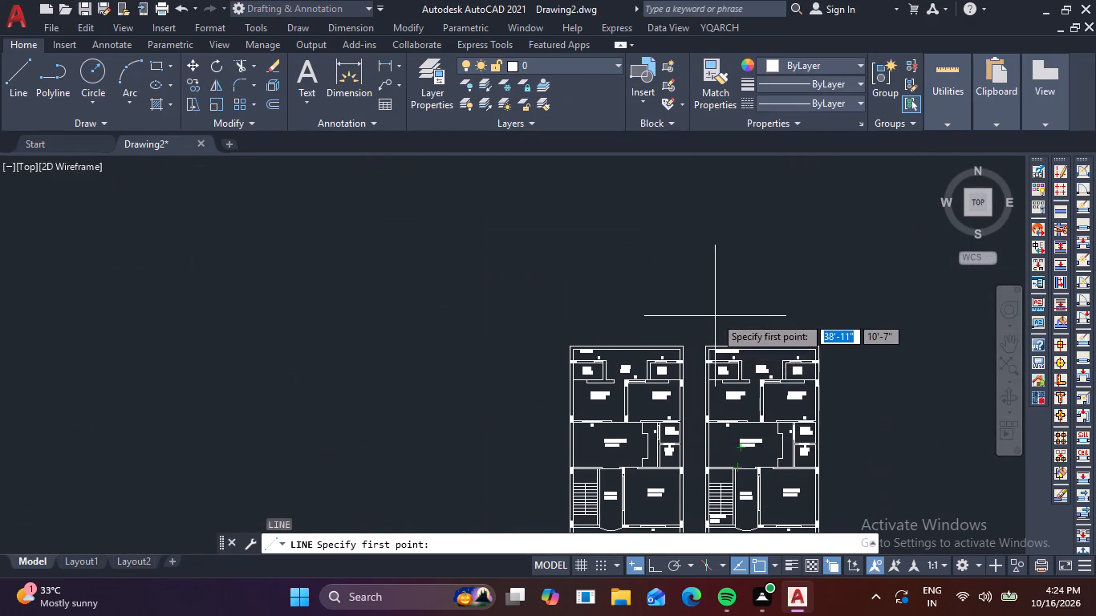
{"action": "scroll", "coordinate": [715, 316], "scroll_direction": "up", "scroll_amount": 3}
{"action": "left_click", "coordinate": [686, 330]}
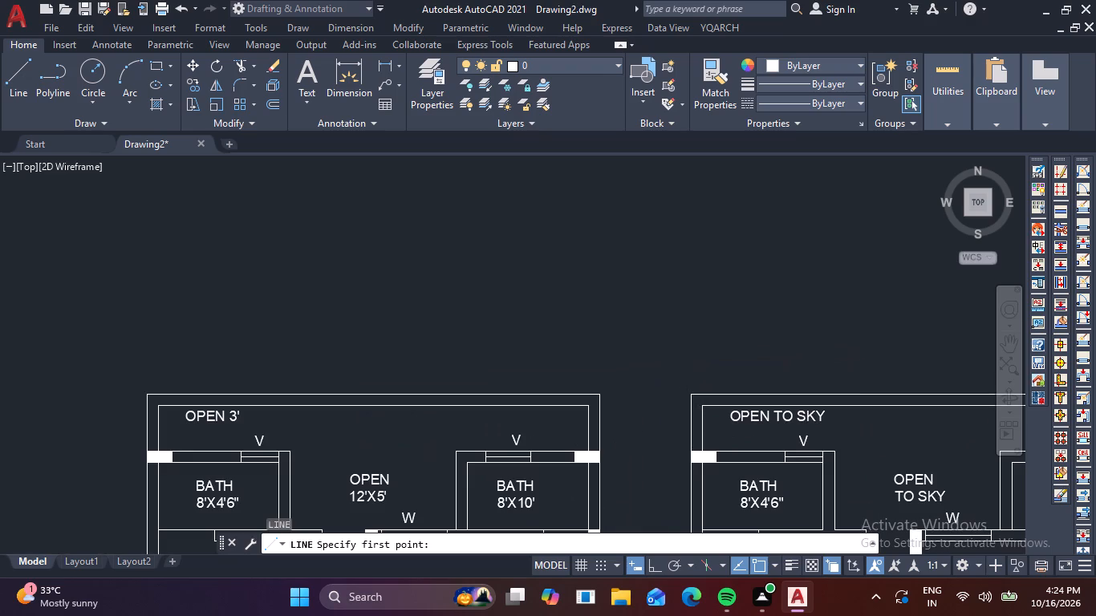
{"action": "scroll", "coordinate": [845, 318], "scroll_direction": "down", "scroll_amount": 1}
{"action": "middle_click_drag", "start_coordinate": [846, 331], "coordinate": [721, 297]}
{"action": "key", "text": "F8"}
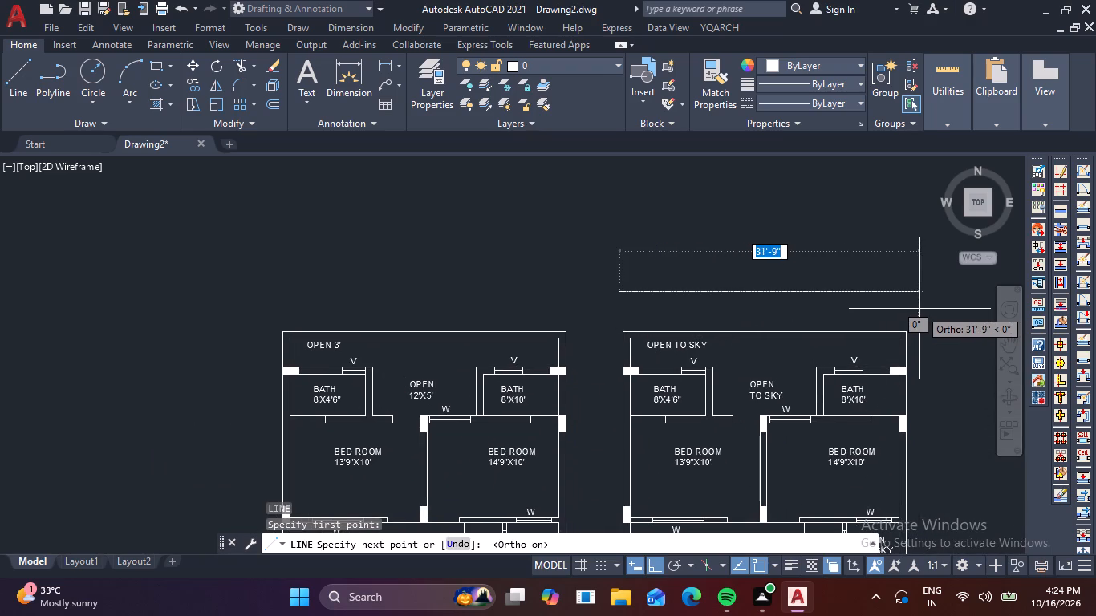
{"action": "type", "text": "30"}
{"action": "key", "text": "apostrophe"}
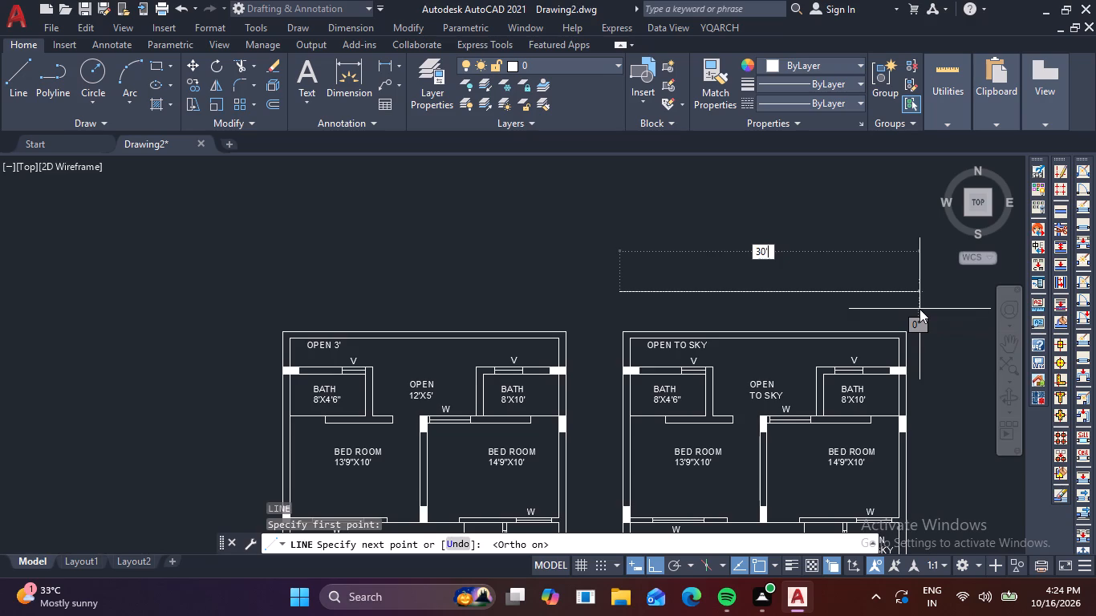
{"action": "key", "text": "Return"}
{"action": "right_click", "coordinate": [919, 309]}
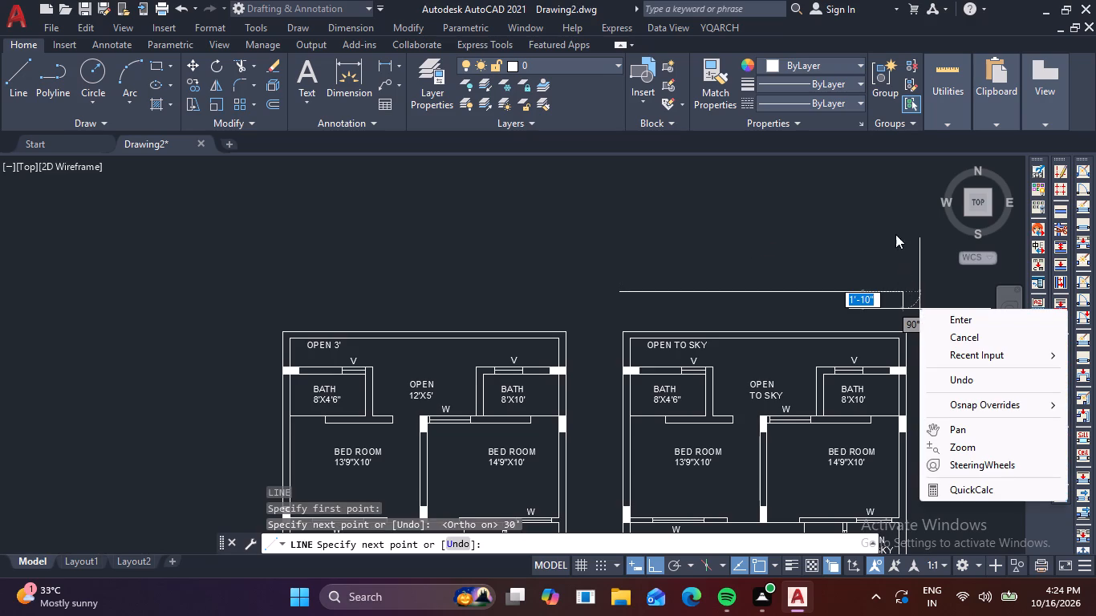
{"action": "left_click", "coordinate": [975, 340]}
{"action": "scroll", "coordinate": [891, 284], "scroll_direction": "down", "scroll_amount": 2}
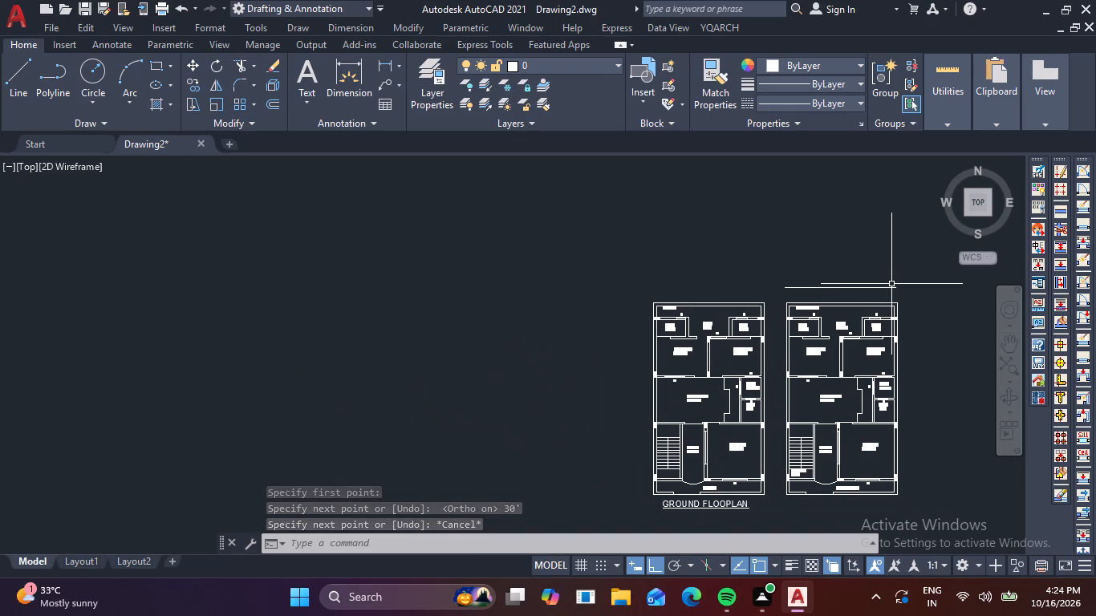
Offset the 30' line above the copied plan upward by 2', and offset the resulting line upward by 6".
{"action": "scroll", "coordinate": [847, 290], "scroll_direction": "up", "scroll_amount": 2}
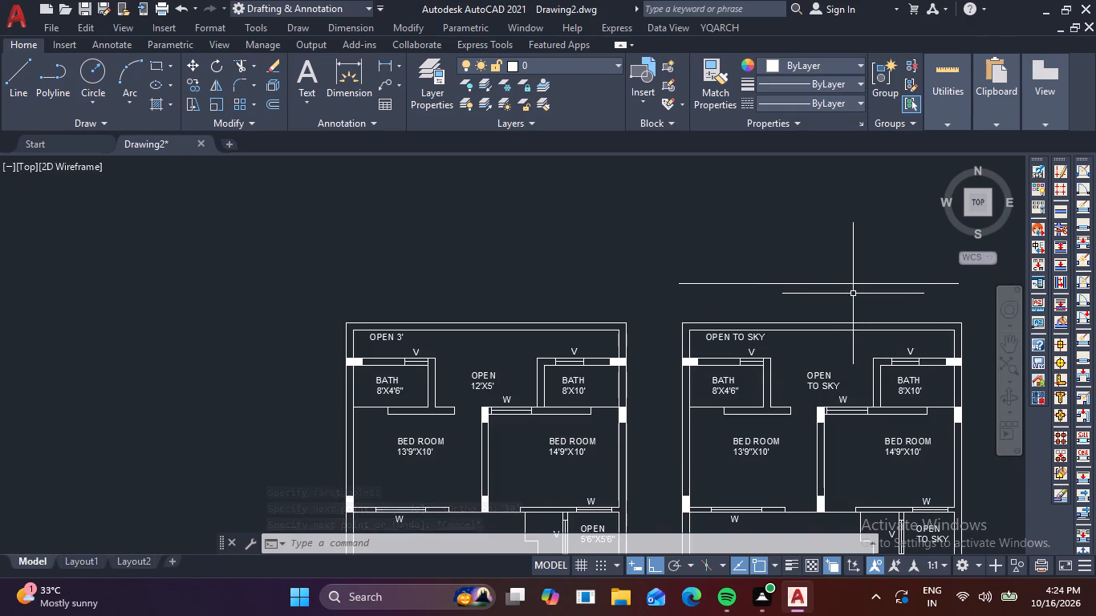
{"action": "key", "text": "o"}
{"action": "key", "text": "Return"}
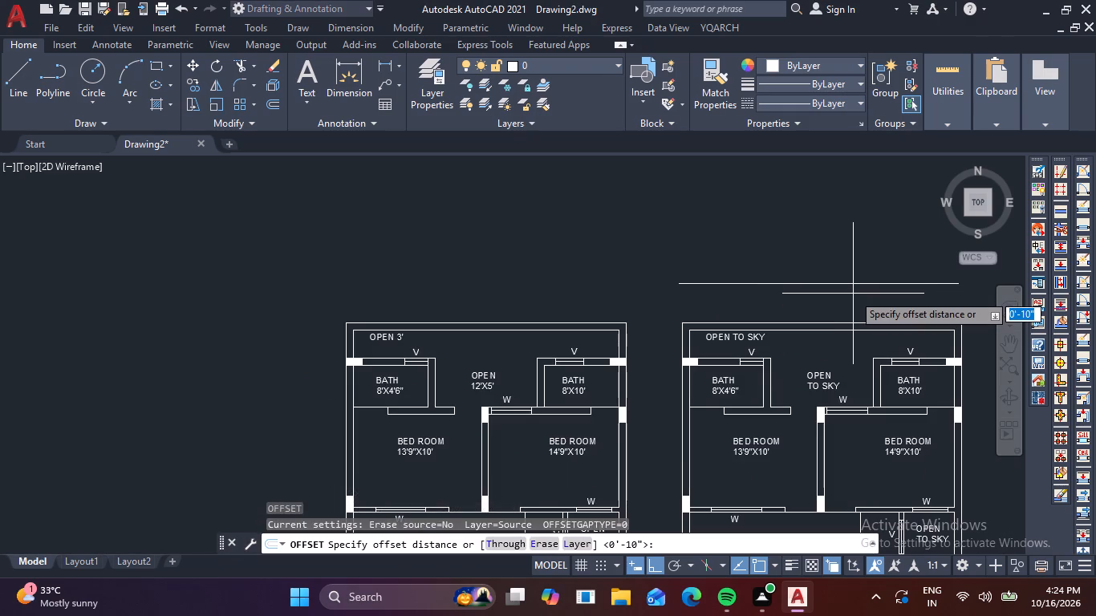
{"action": "type", "text": "2'"}
{"action": "key", "text": "Return"}
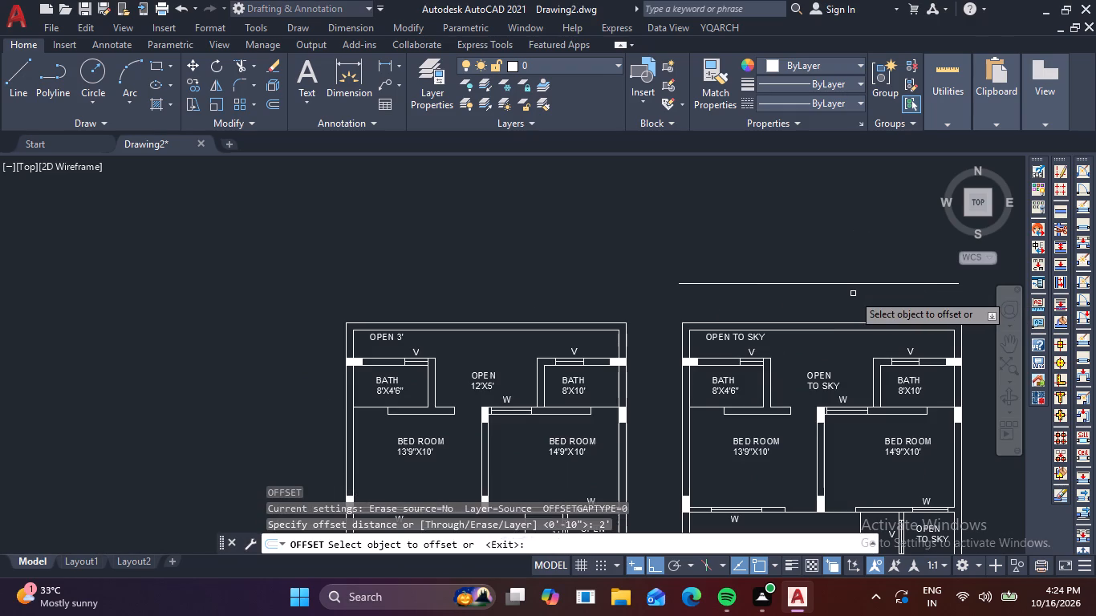
{"action": "left_click", "coordinate": [867, 284]}
{"action": "left_click", "coordinate": [871, 240]}
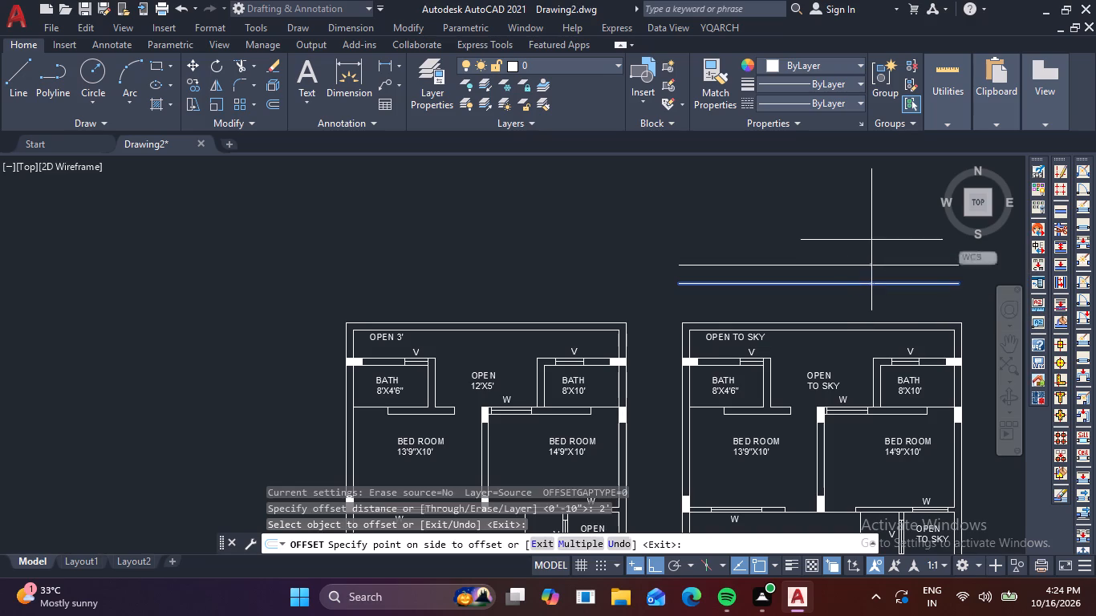
{"action": "middle_click_drag", "start_coordinate": [871, 240], "coordinate": [698, 332]}
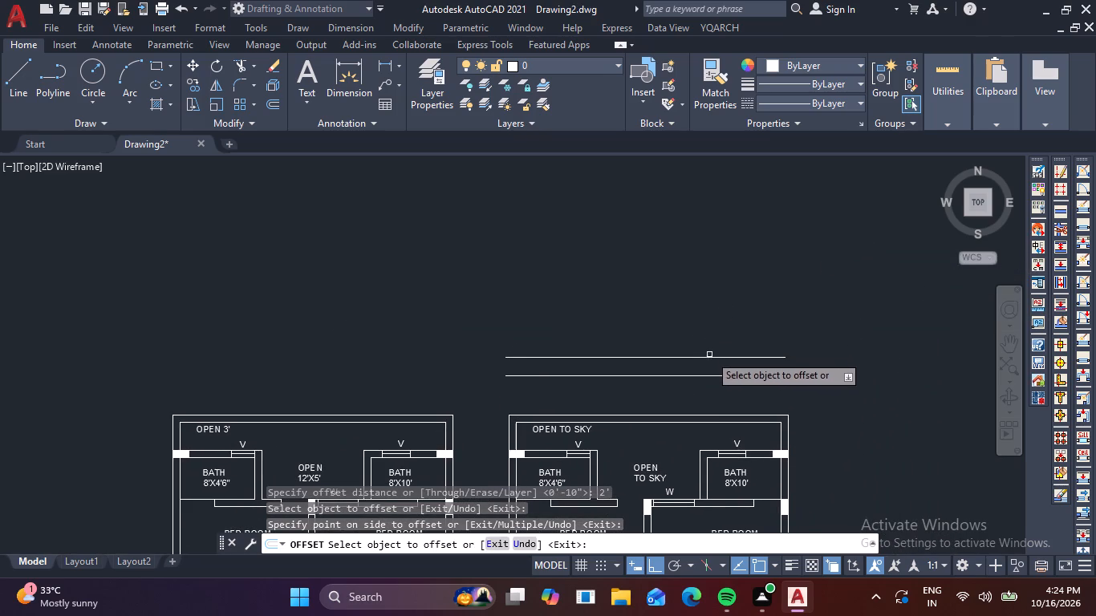
{"action": "left_click", "coordinate": [710, 355]}
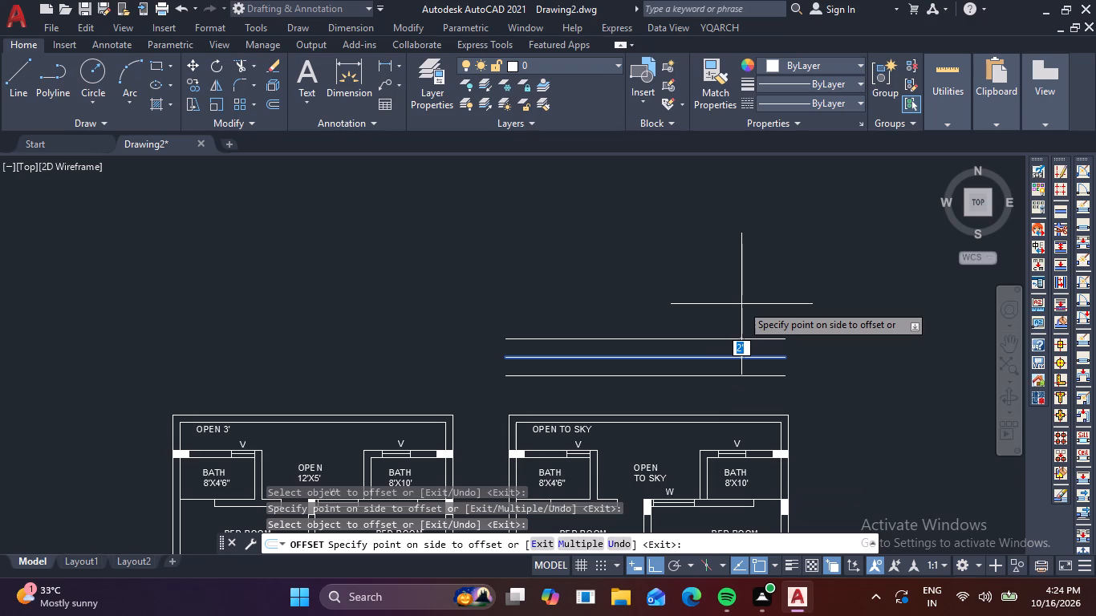
{"action": "type", "text": "6\""}
{"action": "key", "text": "Return"}
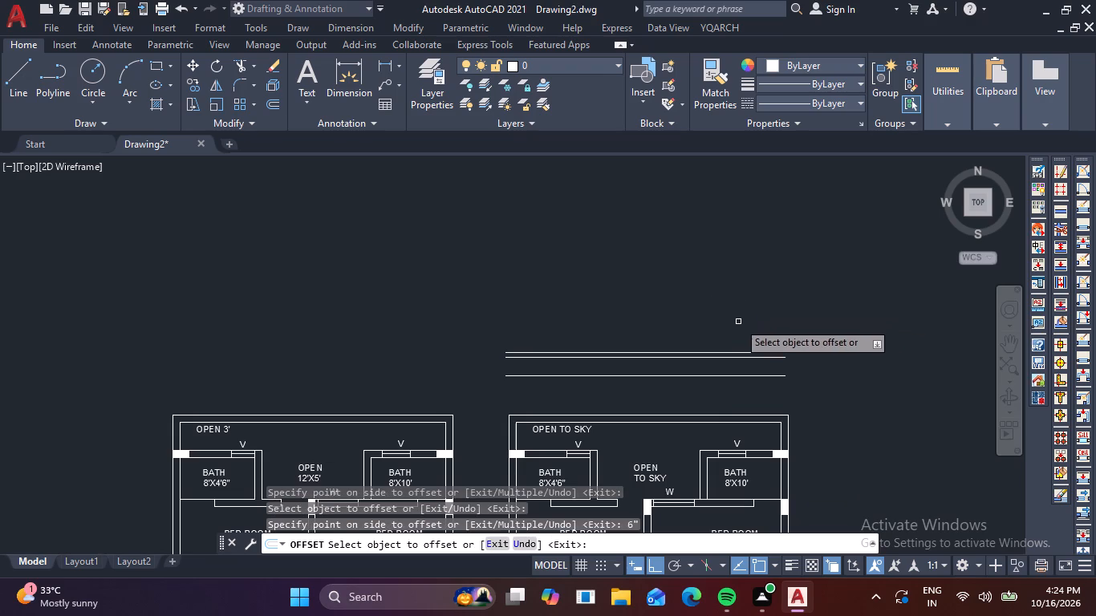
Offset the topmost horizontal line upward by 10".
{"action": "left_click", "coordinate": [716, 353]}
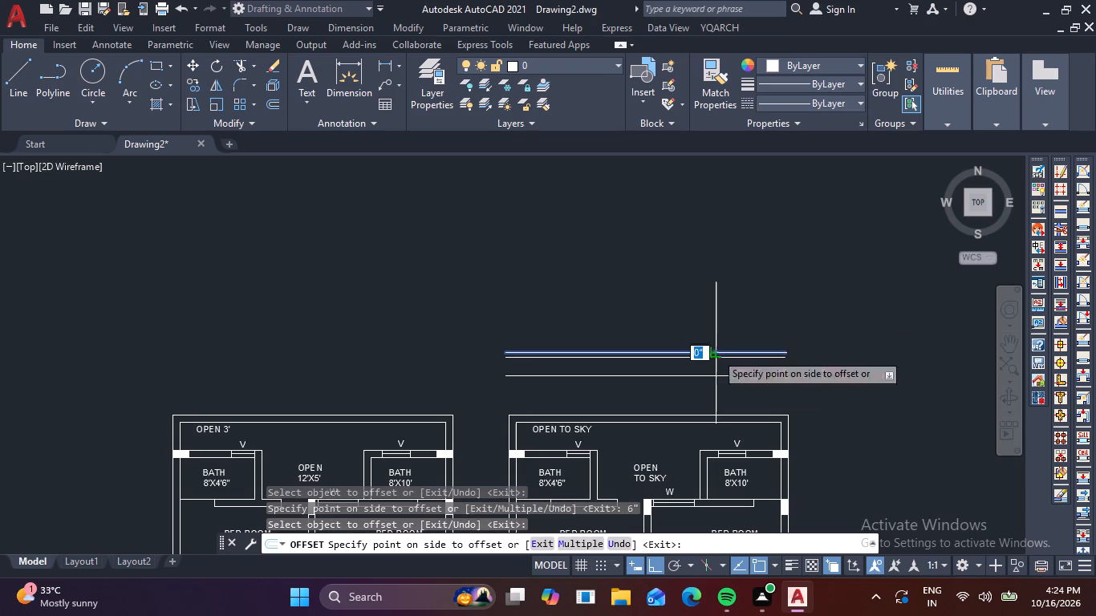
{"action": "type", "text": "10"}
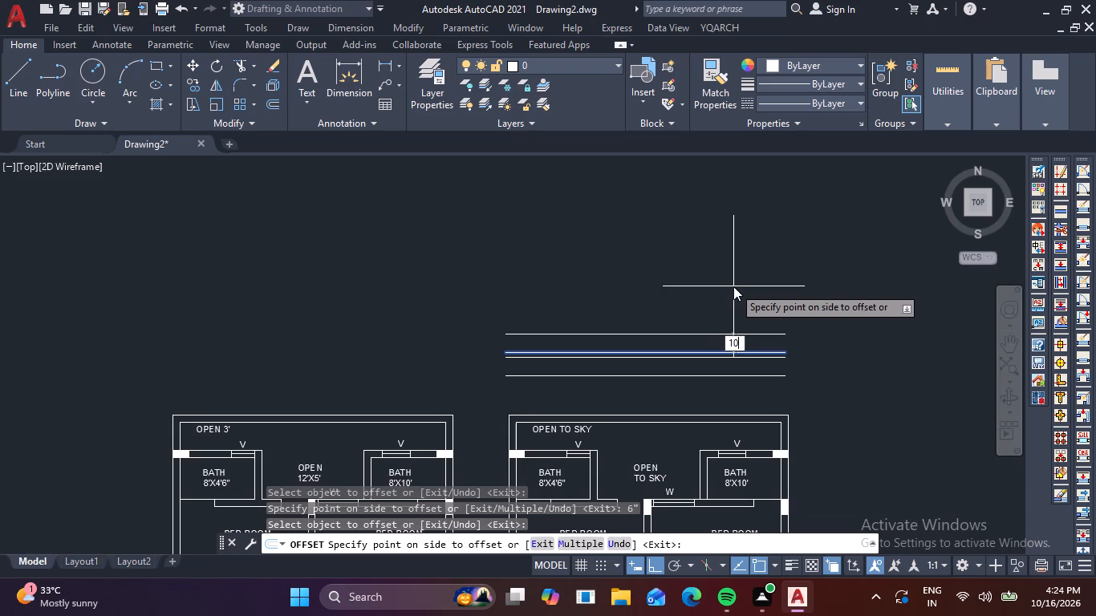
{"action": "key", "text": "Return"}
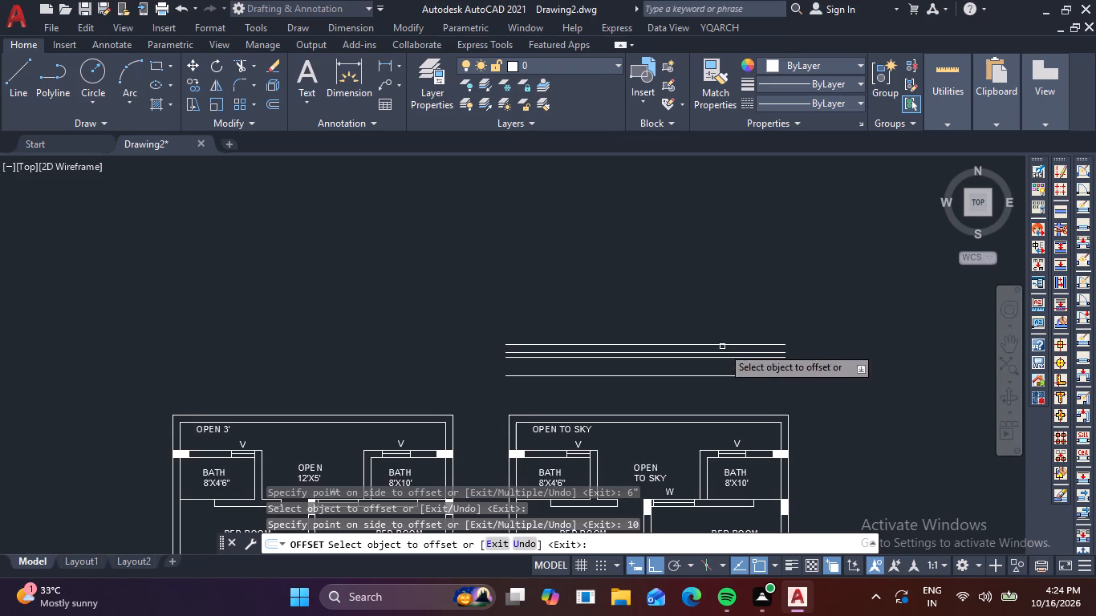
Offset the upper line of the 6" pair upward by 10'.
{"action": "left_click", "coordinate": [725, 352]}
{"action": "type", "text": "10'"}
{"action": "key", "text": "Return"}
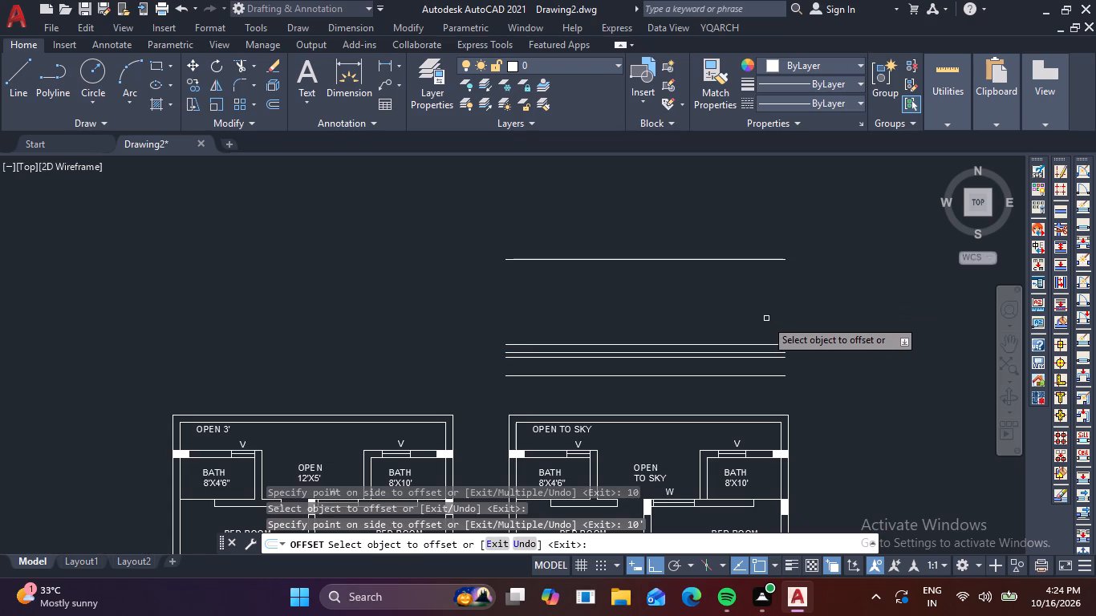
{"action": "key", "text": "Escape"}
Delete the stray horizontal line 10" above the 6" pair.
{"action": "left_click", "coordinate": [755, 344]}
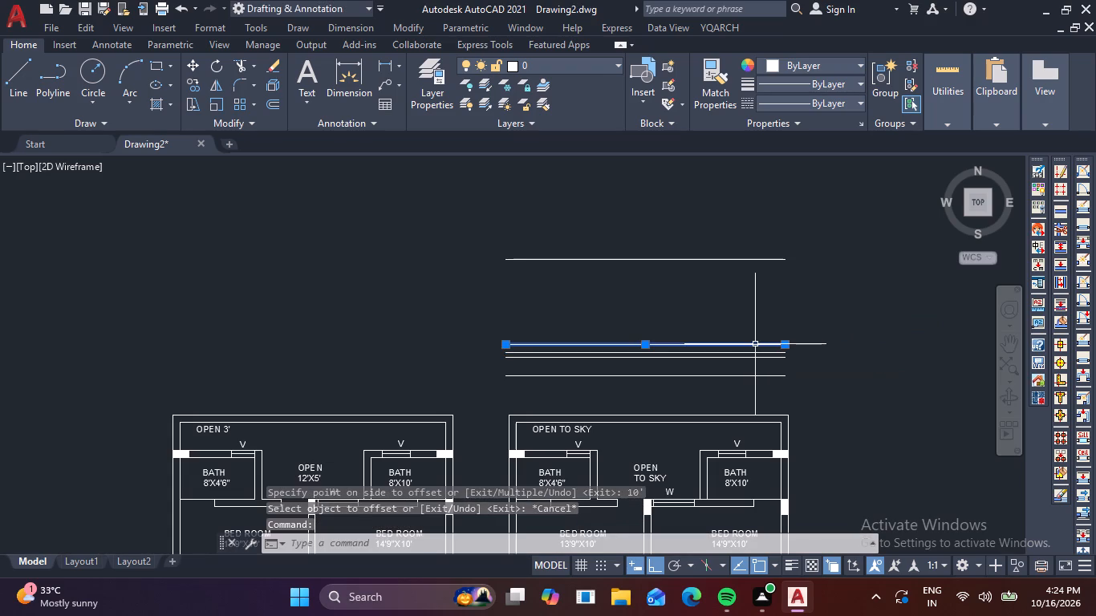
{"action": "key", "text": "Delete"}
Draw vertical lines joining the bottom and top horizontal lines at both ends to close the outline.
{"action": "scroll", "coordinate": [755, 344], "scroll_direction": "down", "scroll_amount": 2}
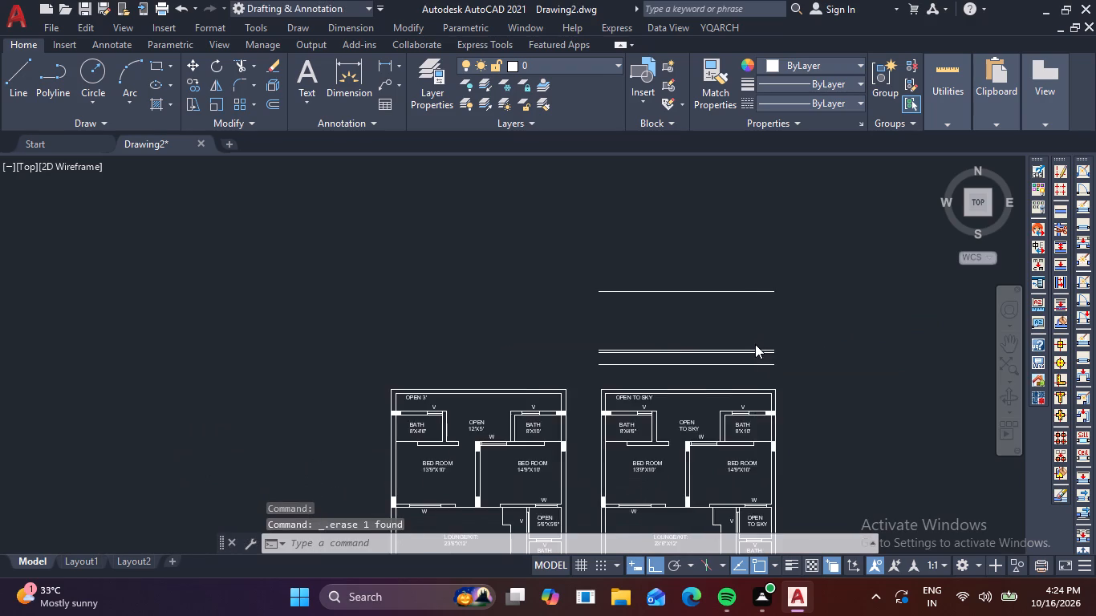
{"action": "scroll", "coordinate": [755, 344], "scroll_direction": "up", "scroll_amount": 3}
{"action": "key", "text": "l"}
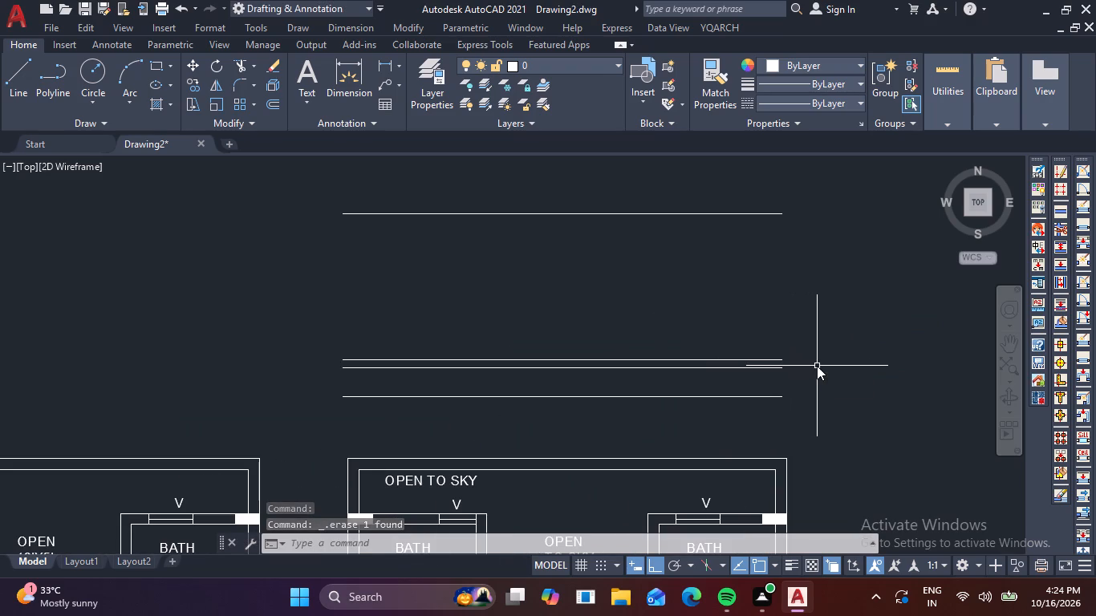
{"action": "key", "text": "space"}
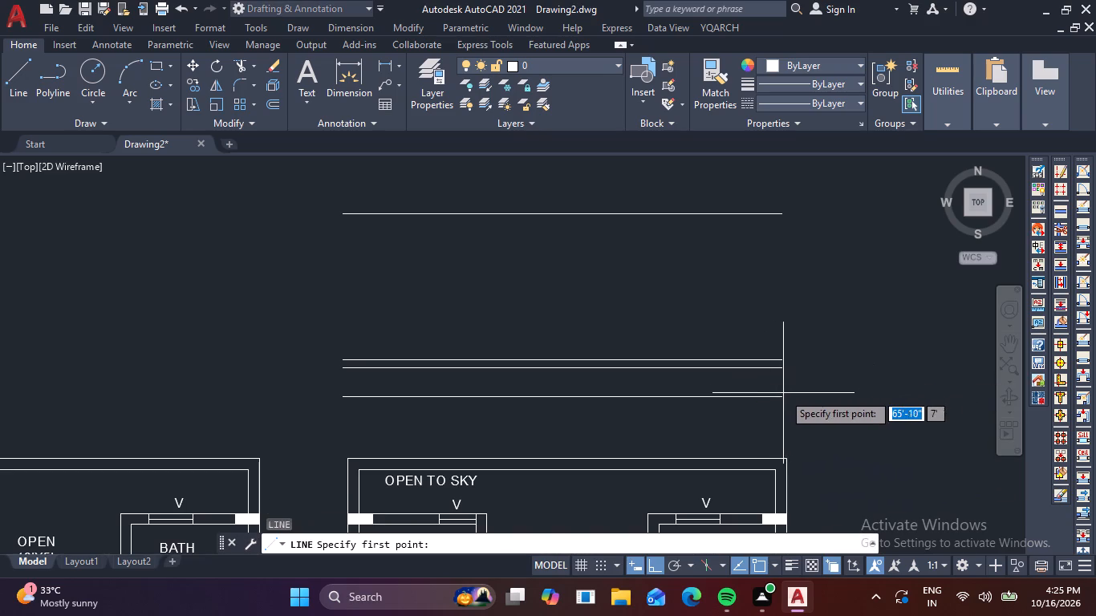
{"action": "left_click", "coordinate": [776, 398]}
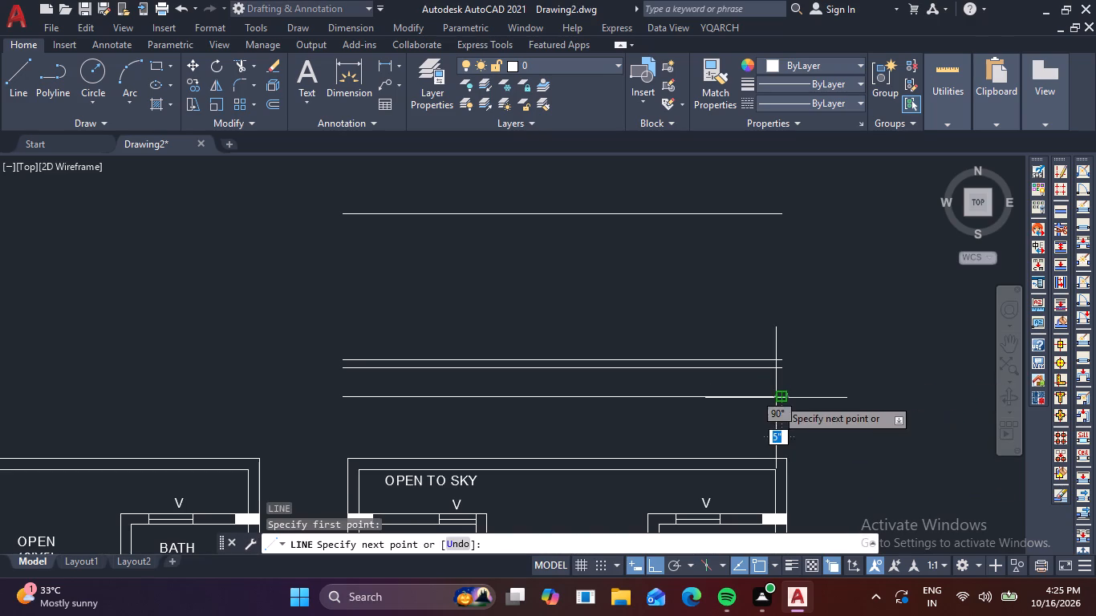
{"action": "left_click", "coordinate": [778, 218]}
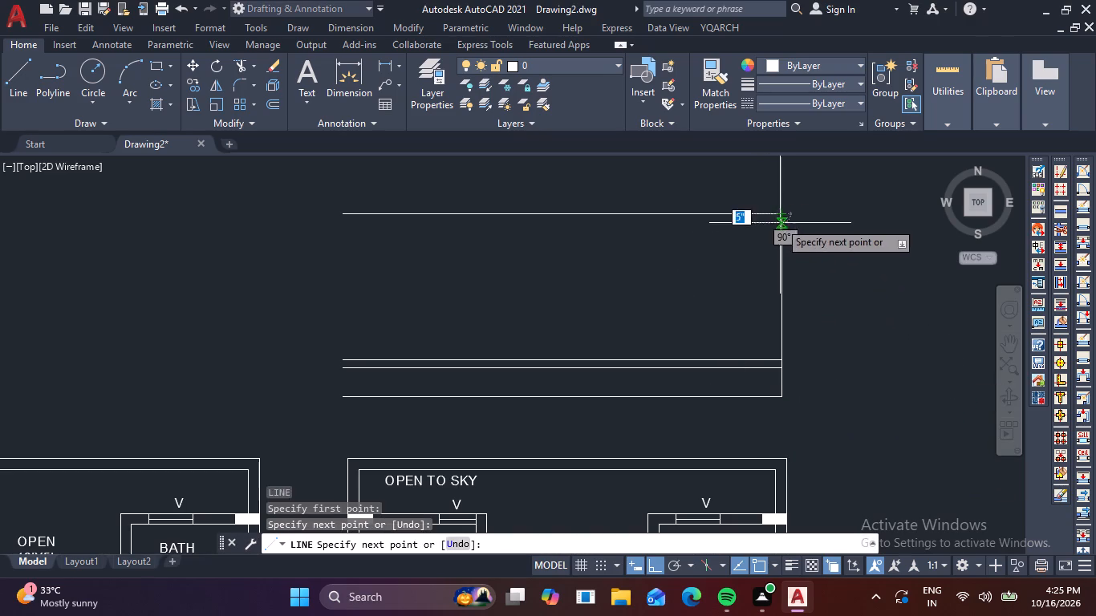
{"action": "key", "text": "space"}
{"action": "key", "text": "space"}
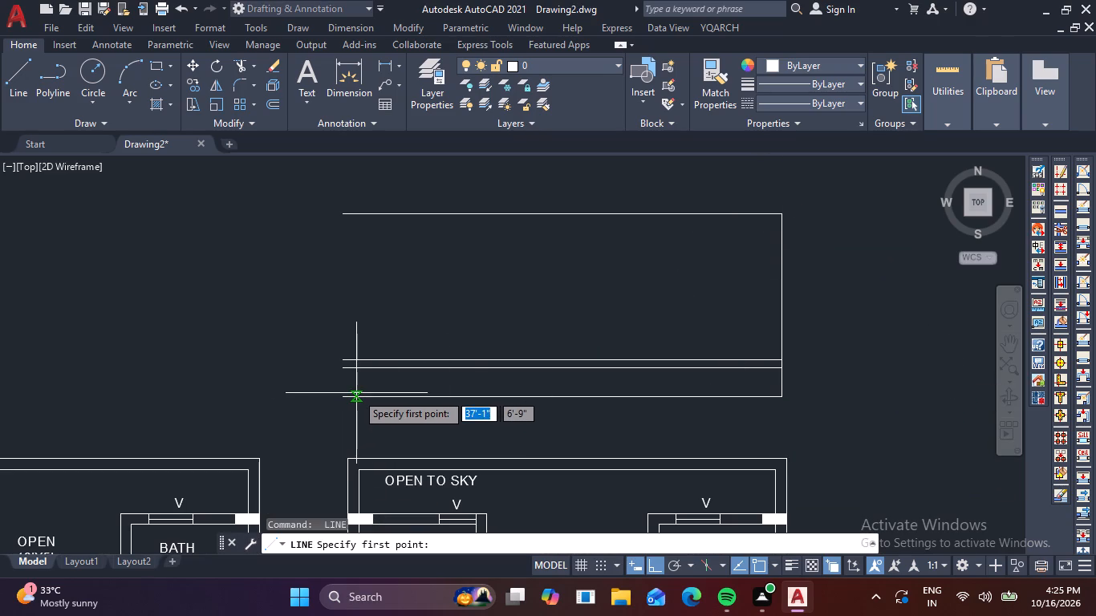
{"action": "left_click", "coordinate": [339, 392]}
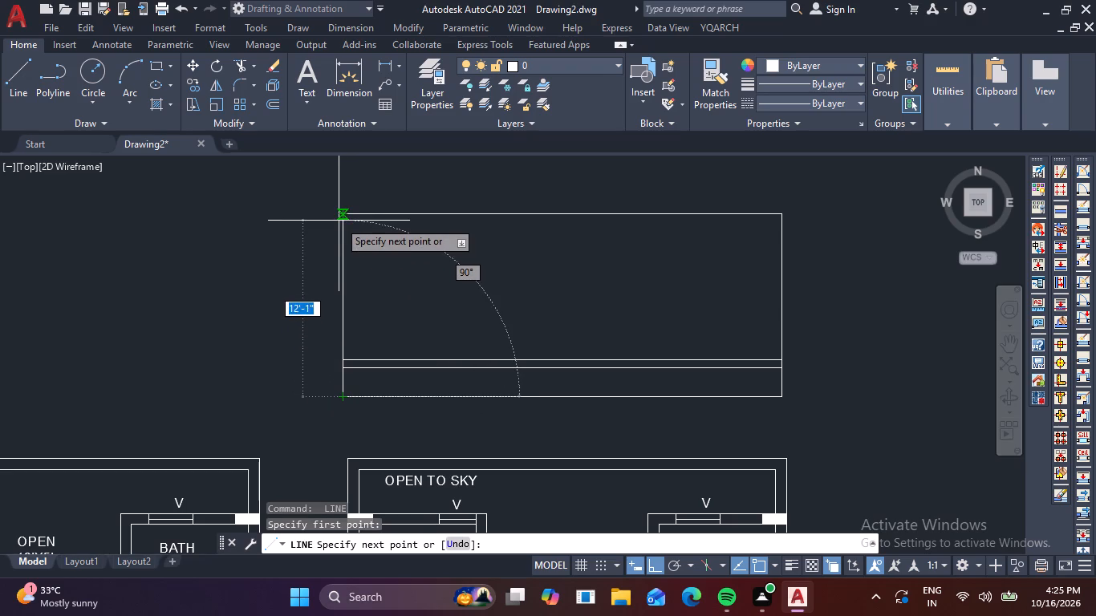
{"action": "left_click", "coordinate": [339, 221]}
{"action": "key", "text": "space"}
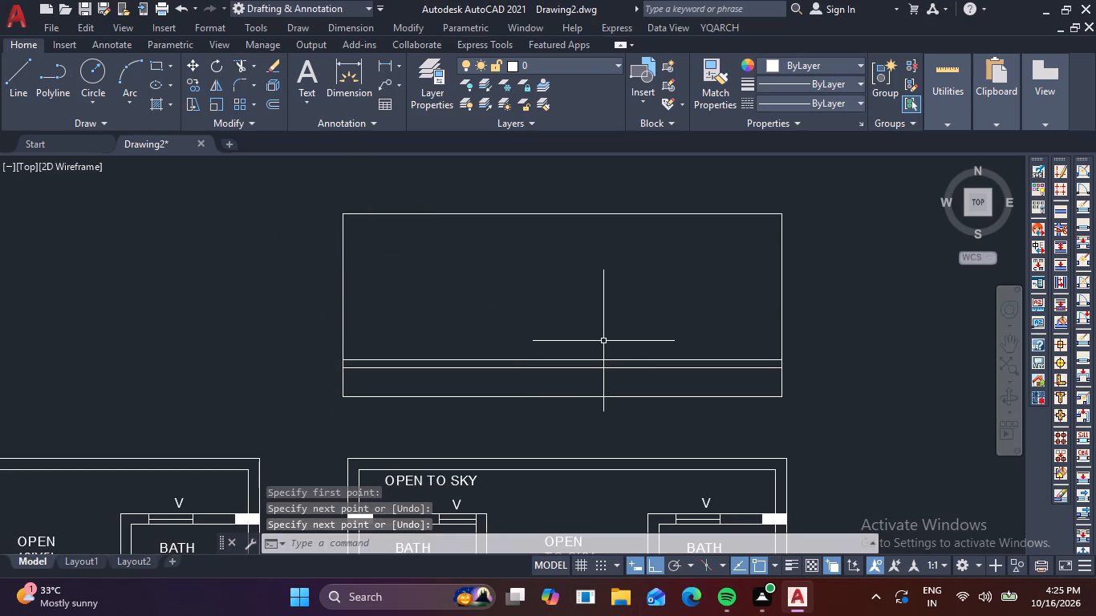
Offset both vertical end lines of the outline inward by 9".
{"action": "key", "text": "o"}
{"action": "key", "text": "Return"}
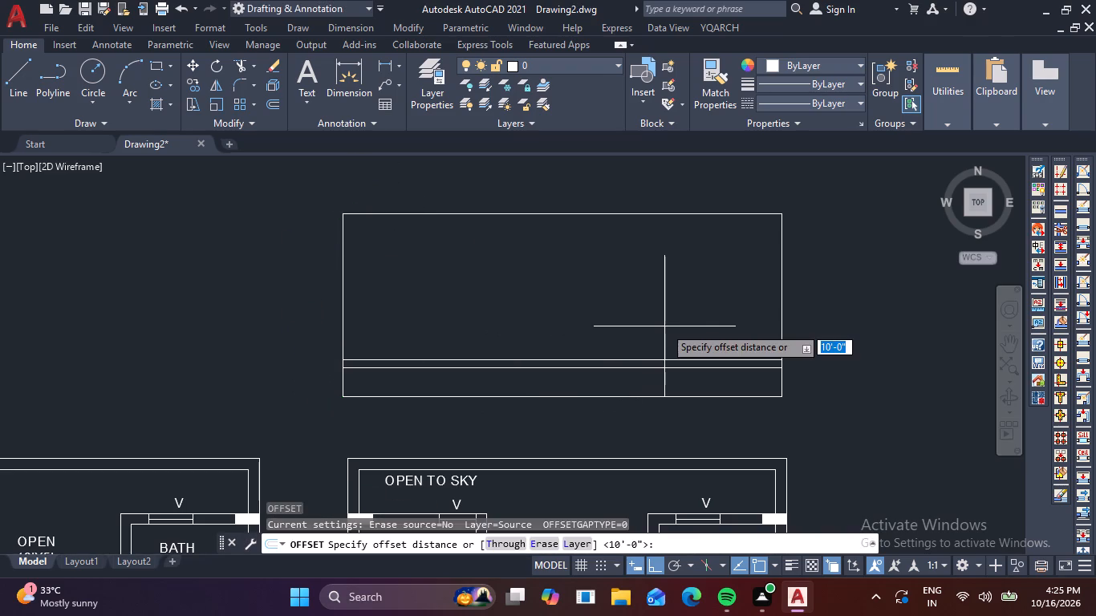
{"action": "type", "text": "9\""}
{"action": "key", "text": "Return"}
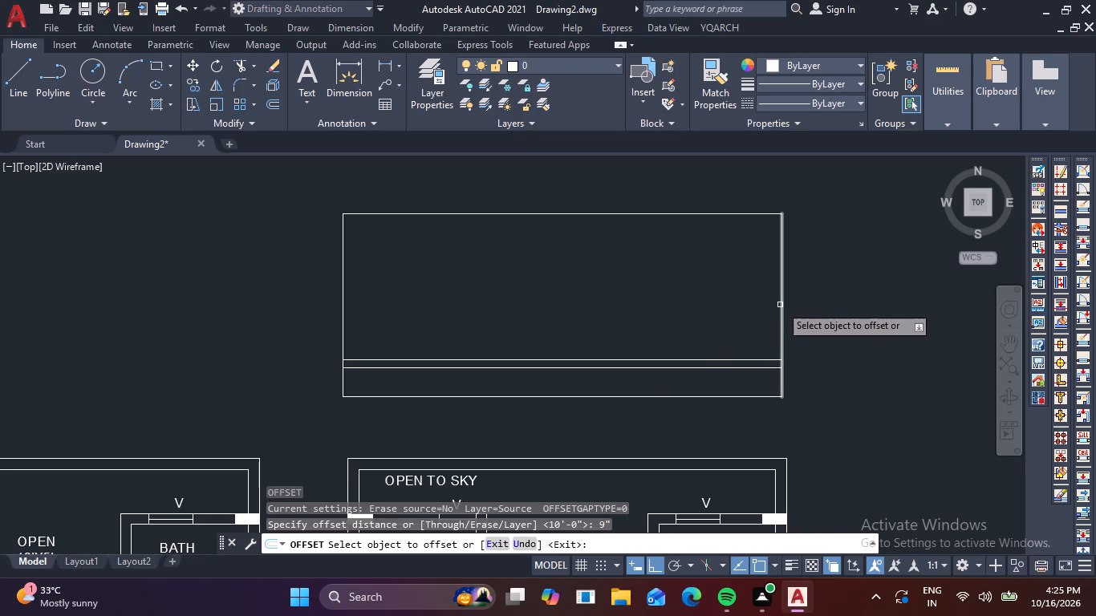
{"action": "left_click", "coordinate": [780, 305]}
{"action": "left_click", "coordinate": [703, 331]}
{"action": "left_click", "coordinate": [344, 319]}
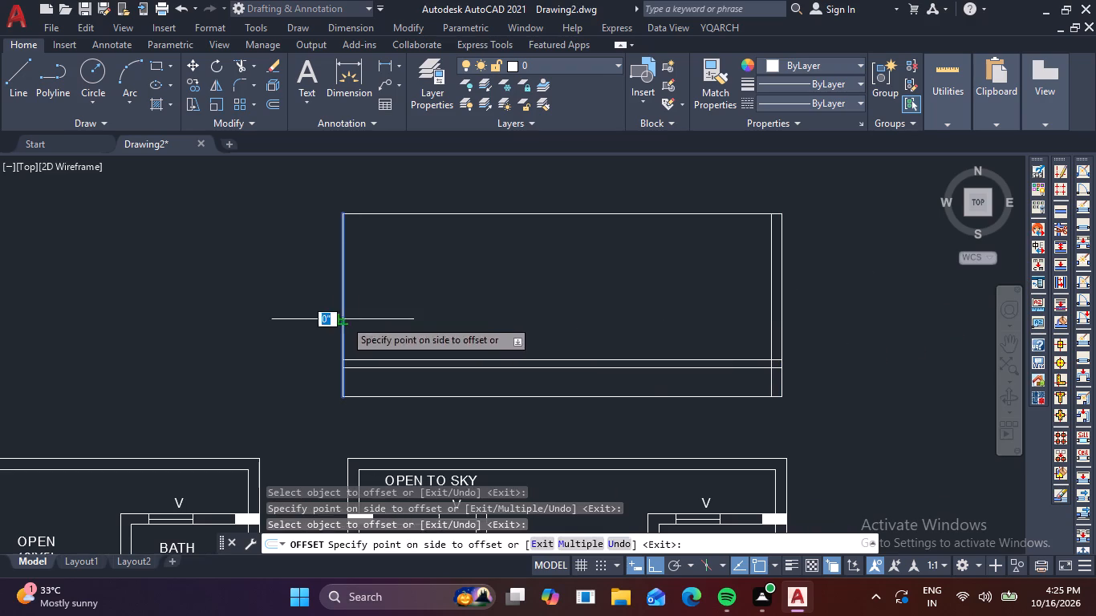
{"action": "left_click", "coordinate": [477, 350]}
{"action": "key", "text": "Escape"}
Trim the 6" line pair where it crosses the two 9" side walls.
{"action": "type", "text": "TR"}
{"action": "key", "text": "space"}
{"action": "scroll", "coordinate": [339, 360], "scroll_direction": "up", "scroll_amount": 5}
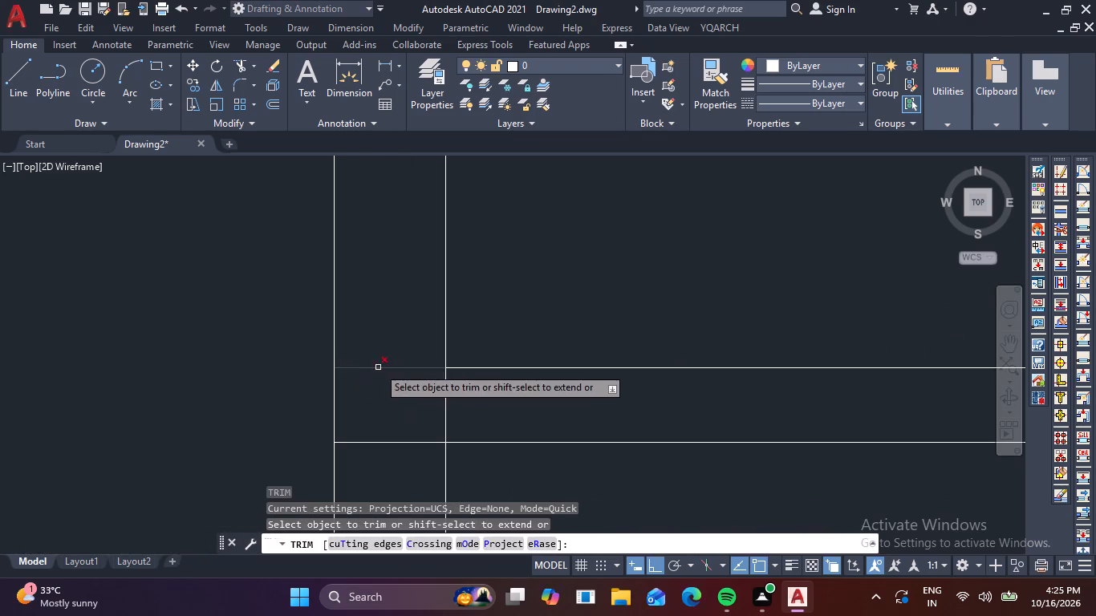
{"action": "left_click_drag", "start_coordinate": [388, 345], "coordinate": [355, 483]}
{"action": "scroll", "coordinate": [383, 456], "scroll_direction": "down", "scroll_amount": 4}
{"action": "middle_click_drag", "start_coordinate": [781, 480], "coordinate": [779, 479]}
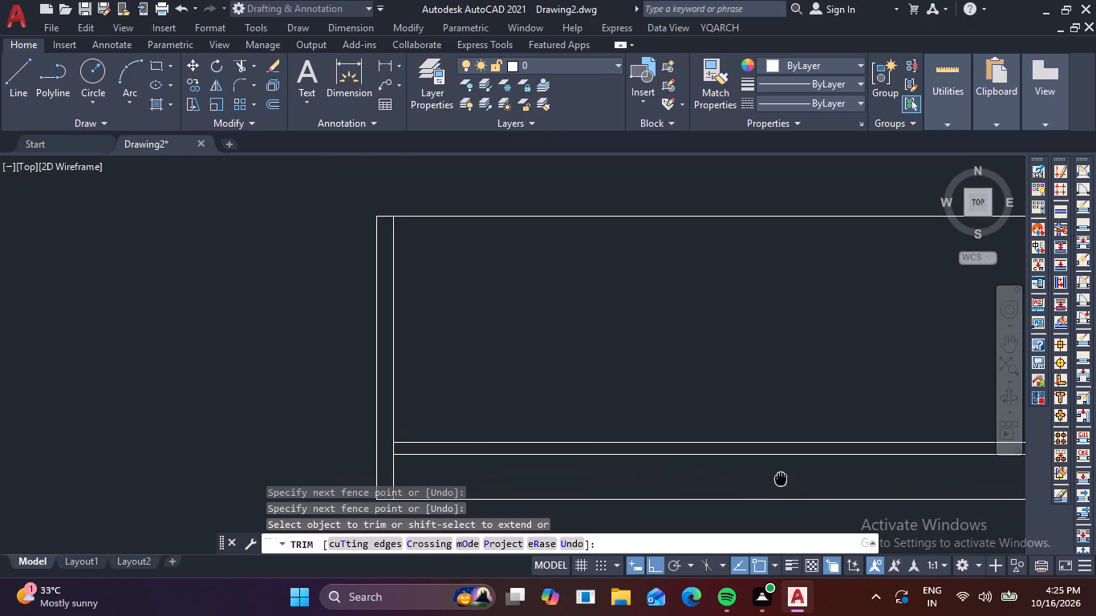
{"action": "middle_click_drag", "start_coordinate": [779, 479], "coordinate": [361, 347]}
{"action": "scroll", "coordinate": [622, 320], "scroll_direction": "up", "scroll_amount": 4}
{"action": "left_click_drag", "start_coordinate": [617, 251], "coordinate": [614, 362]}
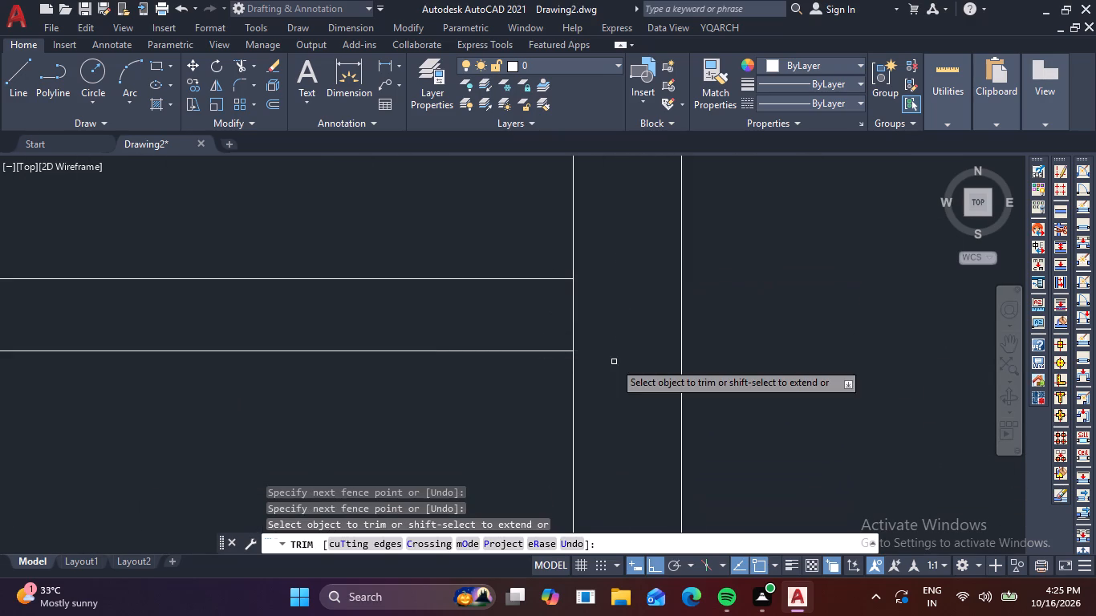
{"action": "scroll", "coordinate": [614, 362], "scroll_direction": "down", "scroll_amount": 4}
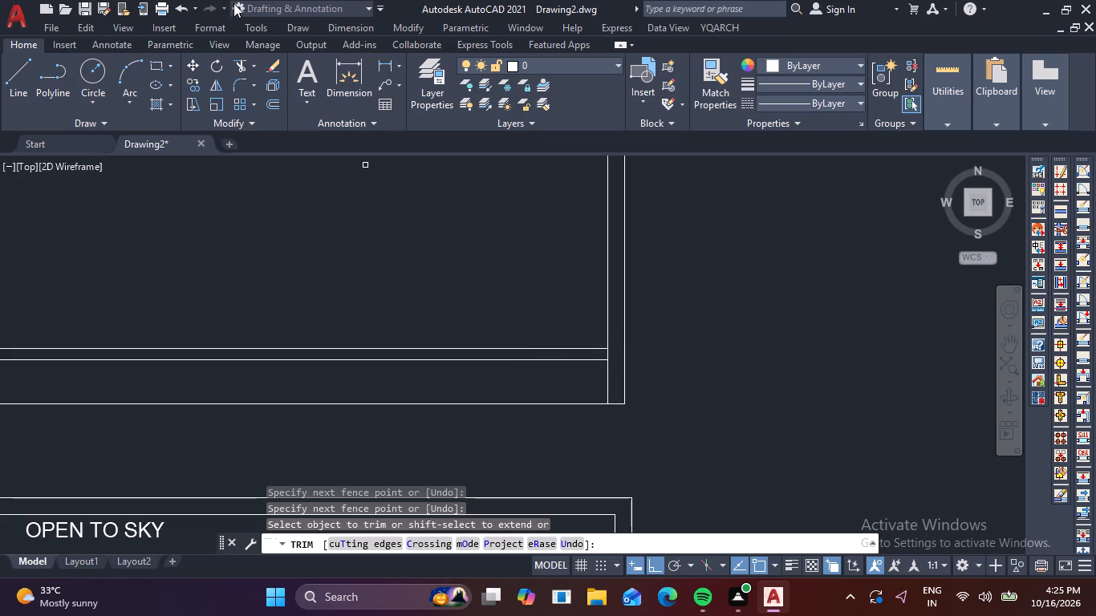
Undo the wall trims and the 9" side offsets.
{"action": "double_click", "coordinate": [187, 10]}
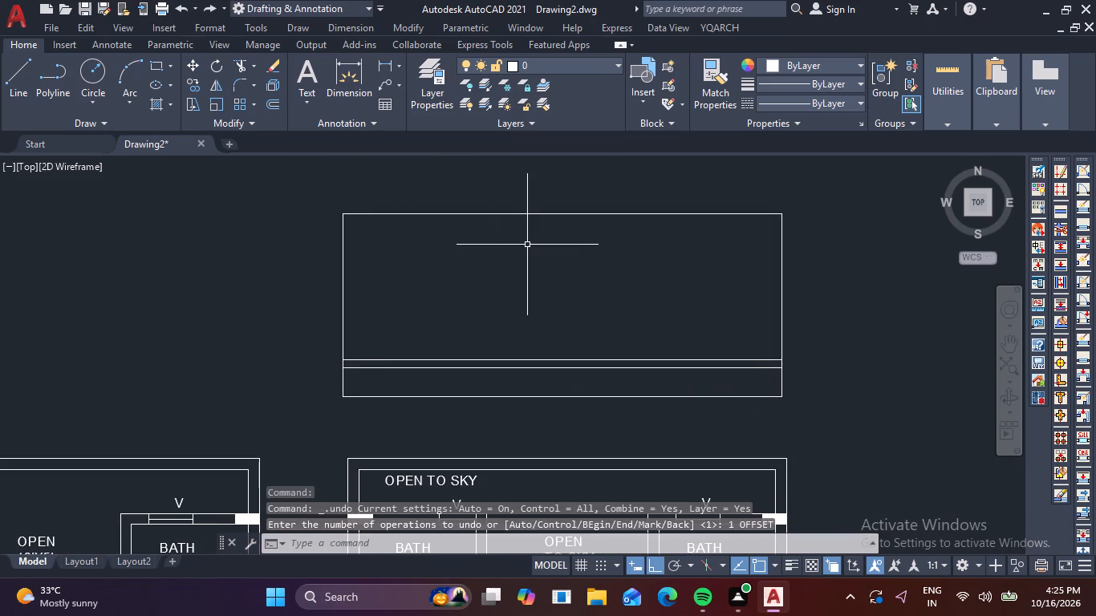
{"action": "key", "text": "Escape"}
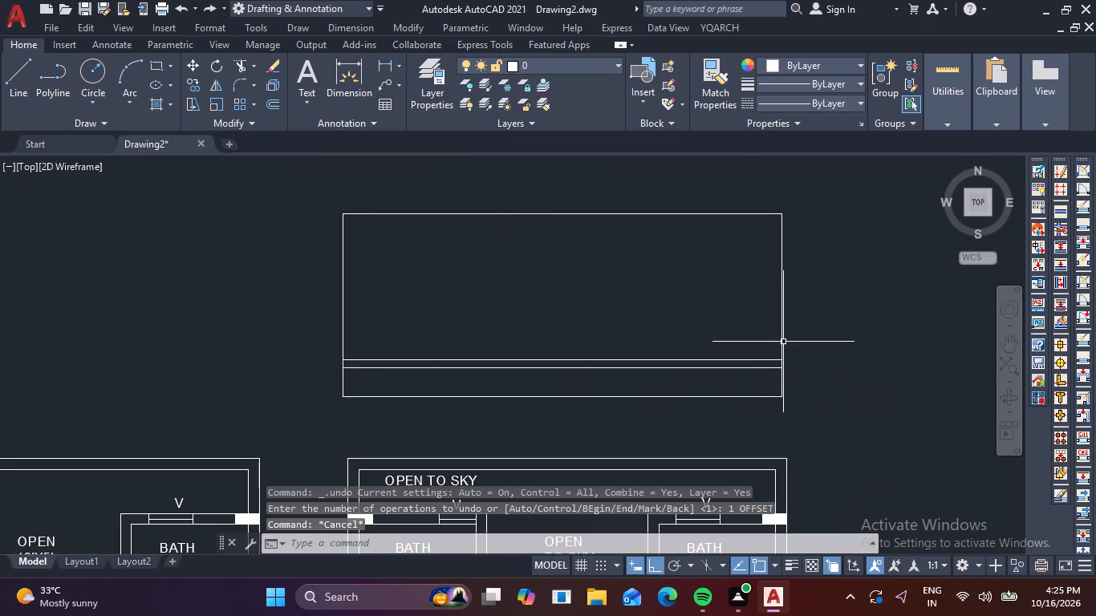
Offset both vertical end lines of the outline inward by 9" to form the side walls.
{"action": "key", "text": "o"}
{"action": "key", "text": "Return"}
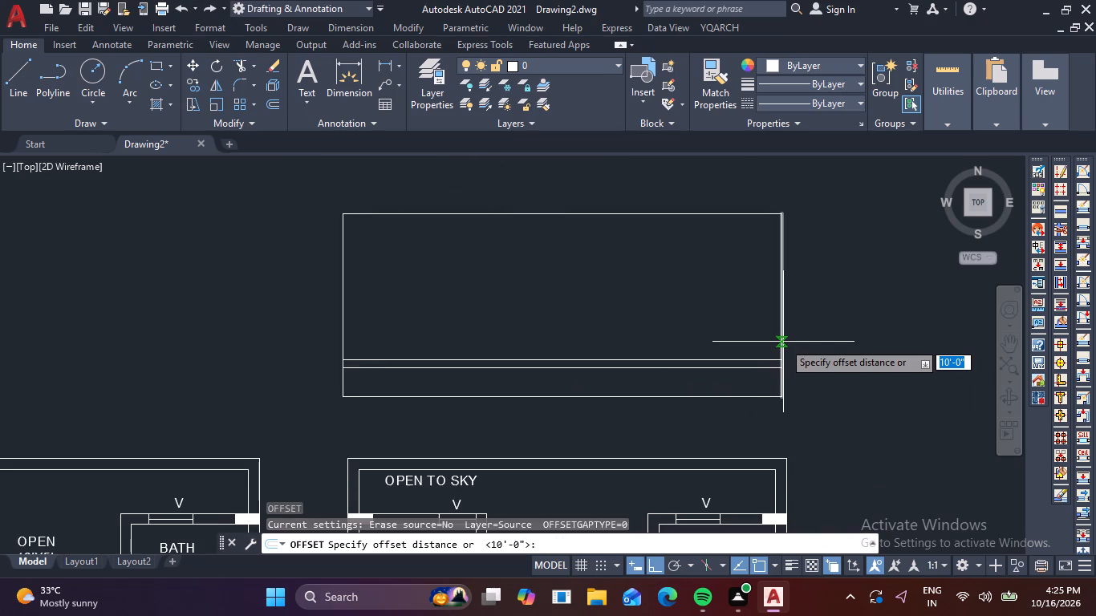
{"action": "type", "text": "9\""}
{"action": "key", "text": "Return"}
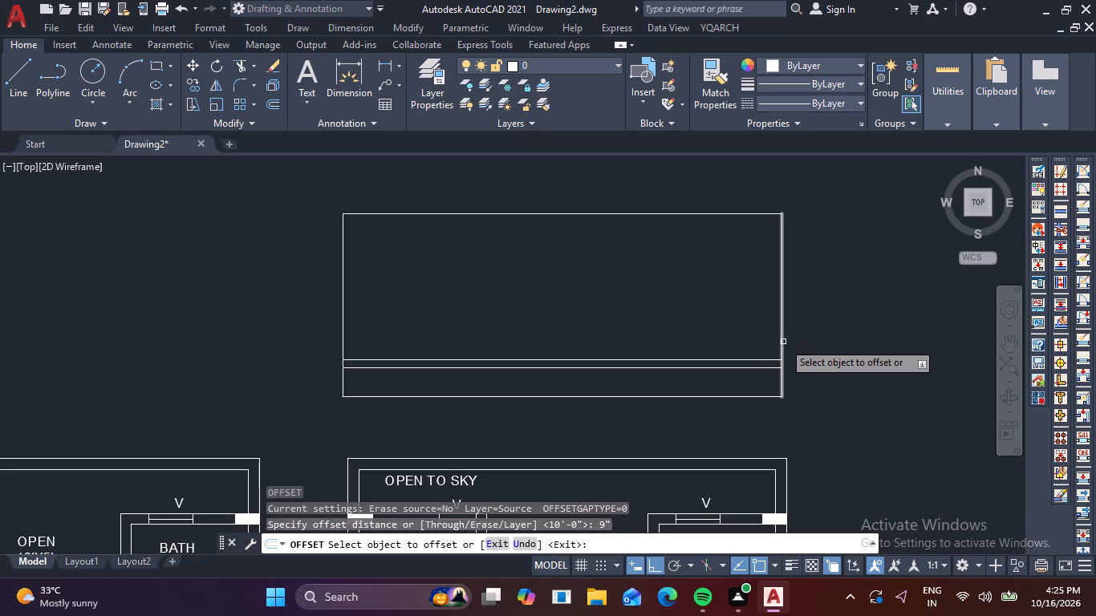
{"action": "left_click", "coordinate": [783, 342]}
{"action": "left_click", "coordinate": [743, 338]}
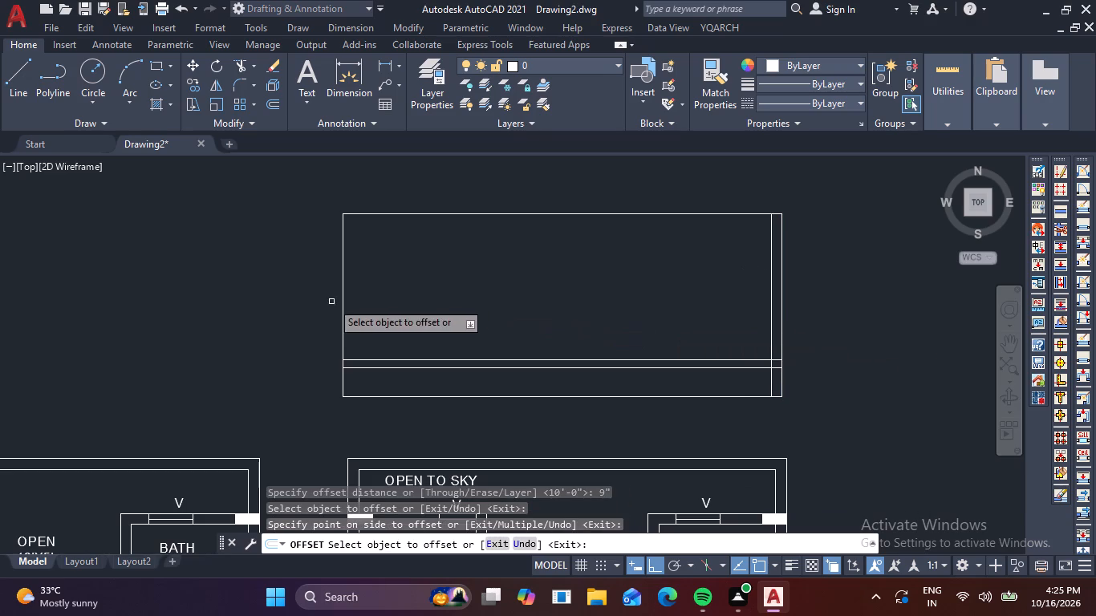
{"action": "left_click", "coordinate": [343, 310]}
{"action": "left_click", "coordinate": [454, 306]}
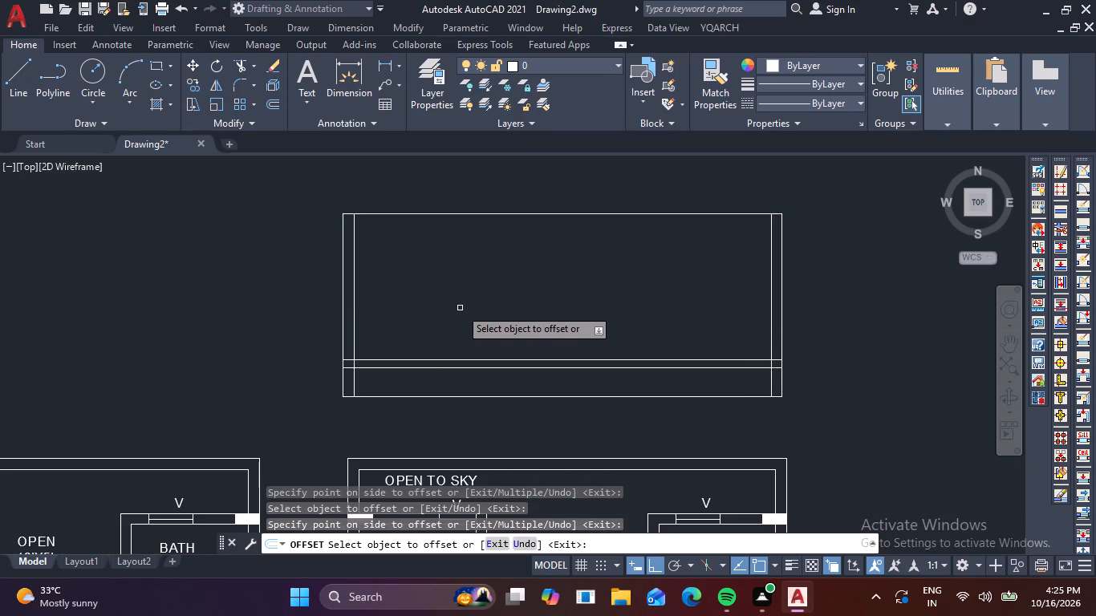
{"action": "key", "text": "Escape"}
{"action": "key", "text": "Escape"}
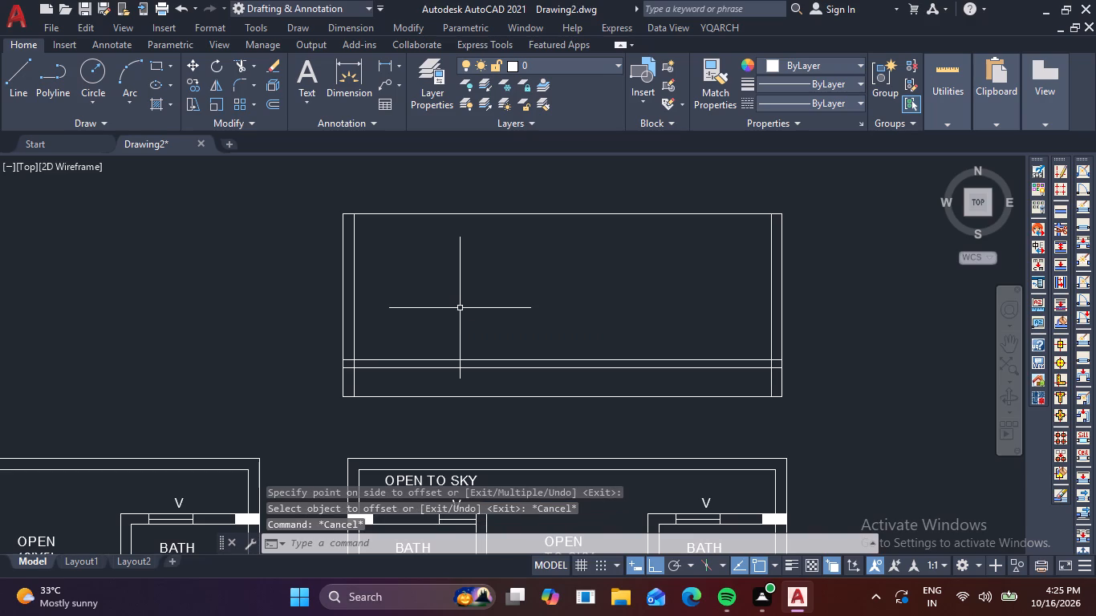
Draw a vertical line across the bottom band, from the lower 6" slab line to the base line, about 2'-1" from the left end.
{"action": "type", "text": "L"}
{"action": "key", "text": "space"}
{"action": "scroll", "coordinate": [379, 380], "scroll_direction": "up", "scroll_amount": 2}
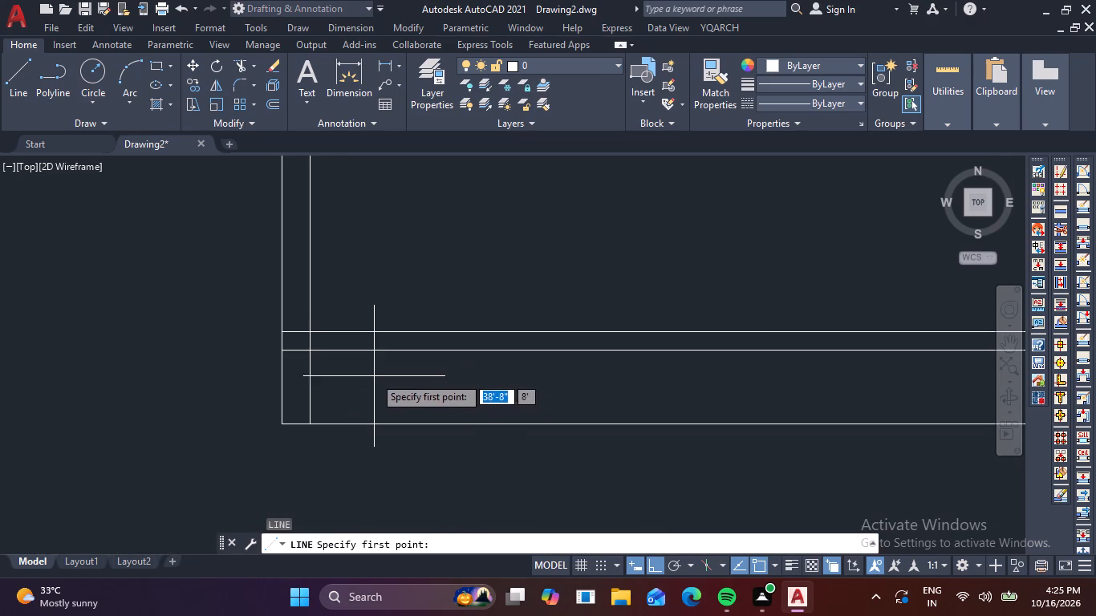
{"action": "left_click", "coordinate": [358, 352]}
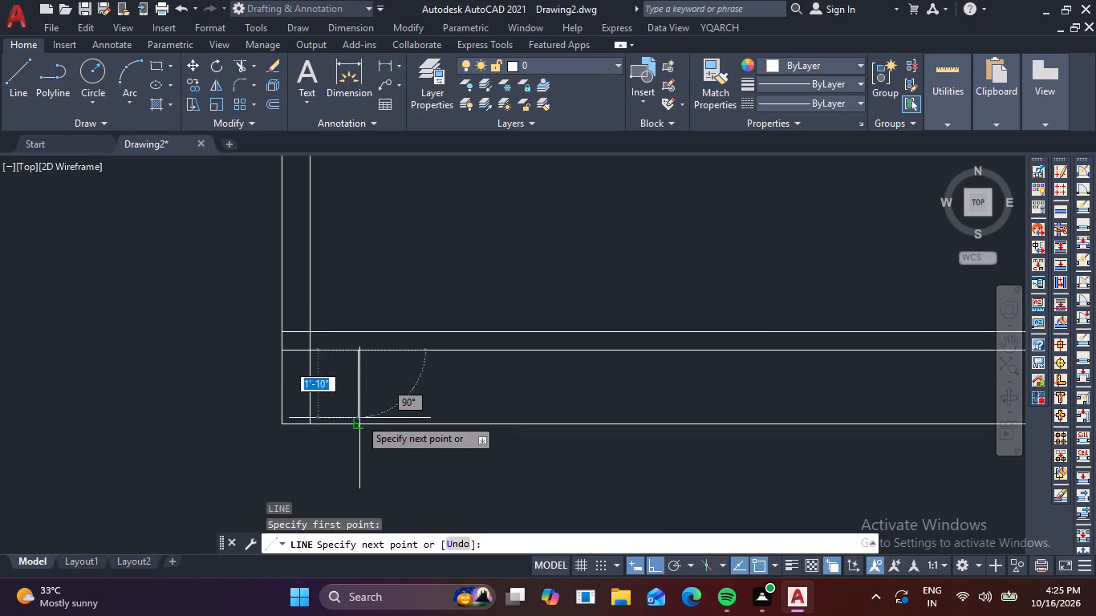
{"action": "left_click", "coordinate": [359, 421]}
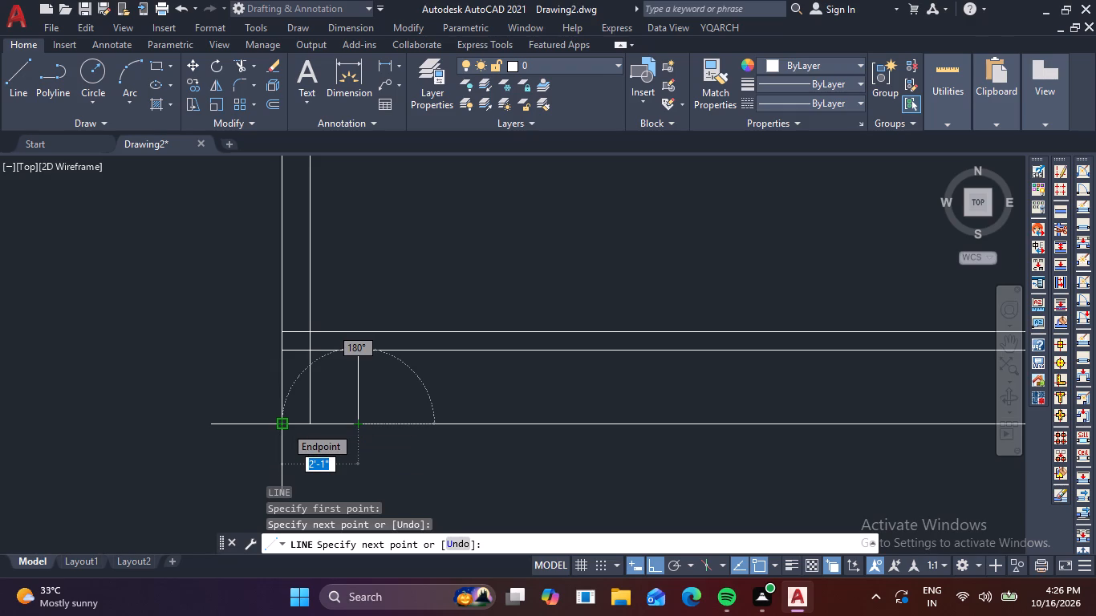
{"action": "key", "text": "Escape"}
Draw a matching line 2'1" in from the bottom right corner along the base, then up to the lower slab line.
{"action": "scroll", "coordinate": [285, 426], "scroll_direction": "down", "scroll_amount": 4}
{"action": "scroll", "coordinate": [505, 466], "scroll_direction": "up", "scroll_amount": 3}
{"action": "middle_click_drag", "start_coordinate": [454, 410], "coordinate": [467, 416]}
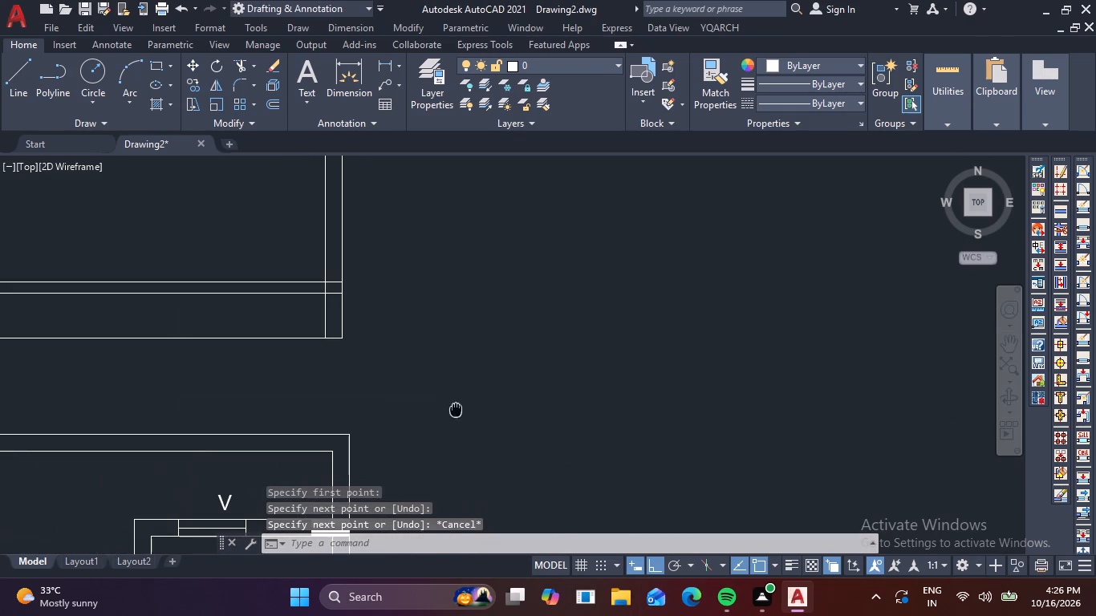
{"action": "middle_click_drag", "start_coordinate": [467, 416], "coordinate": [685, 466]}
{"action": "key", "text": "l"}
{"action": "key", "text": "space"}
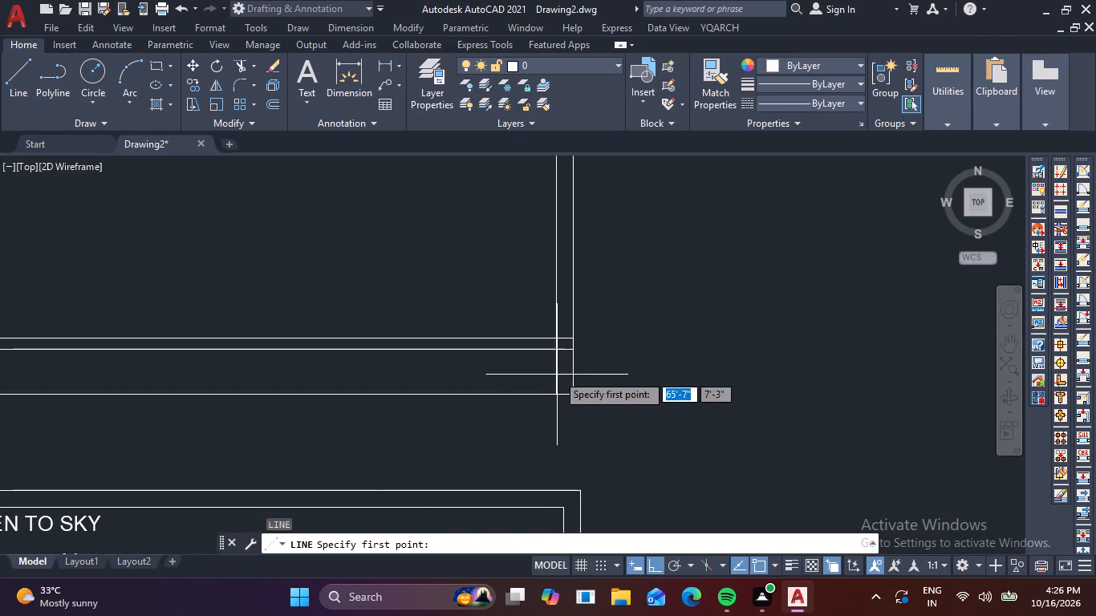
{"action": "left_click", "coordinate": [571, 391]}
{"action": "key", "text": "1"}
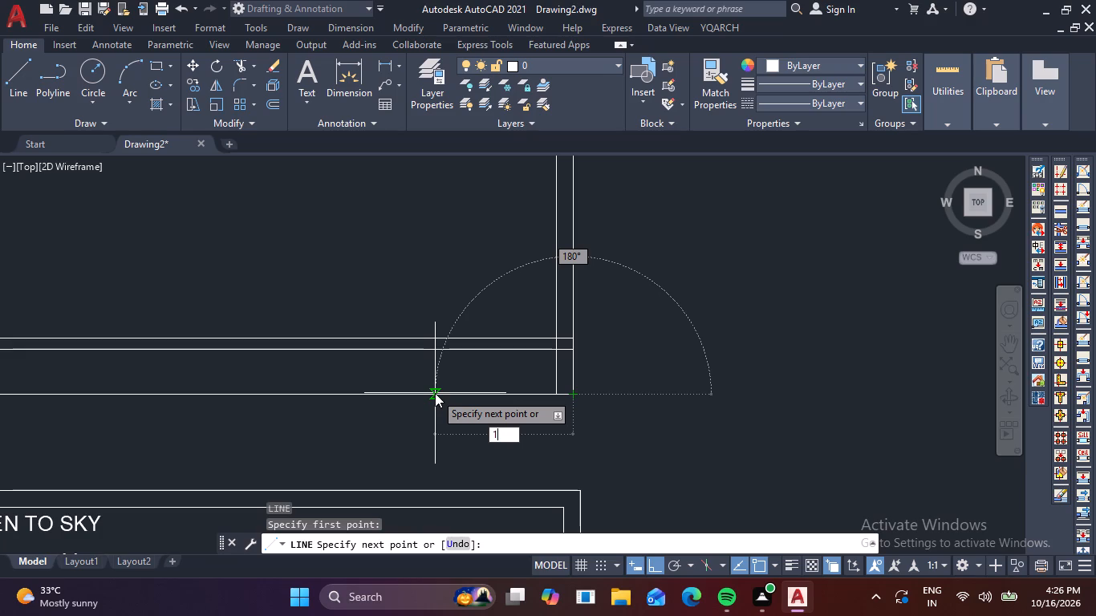
{"action": "key", "text": "BackSpace"}
{"action": "type", "text": "2'1"}
{"action": "key", "text": "space"}
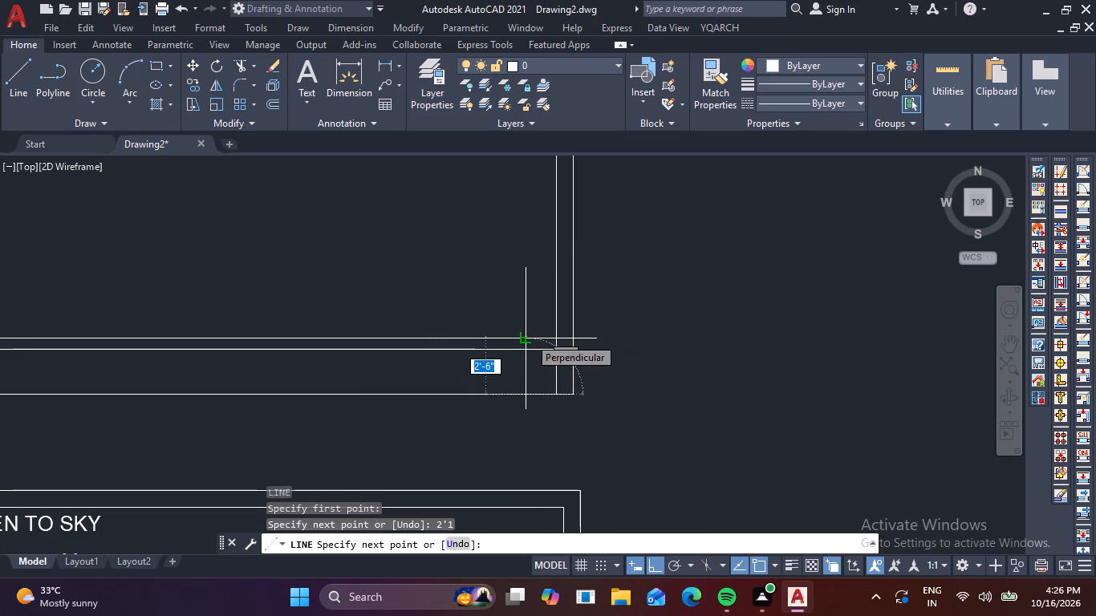
{"action": "left_click", "coordinate": [528, 350]}
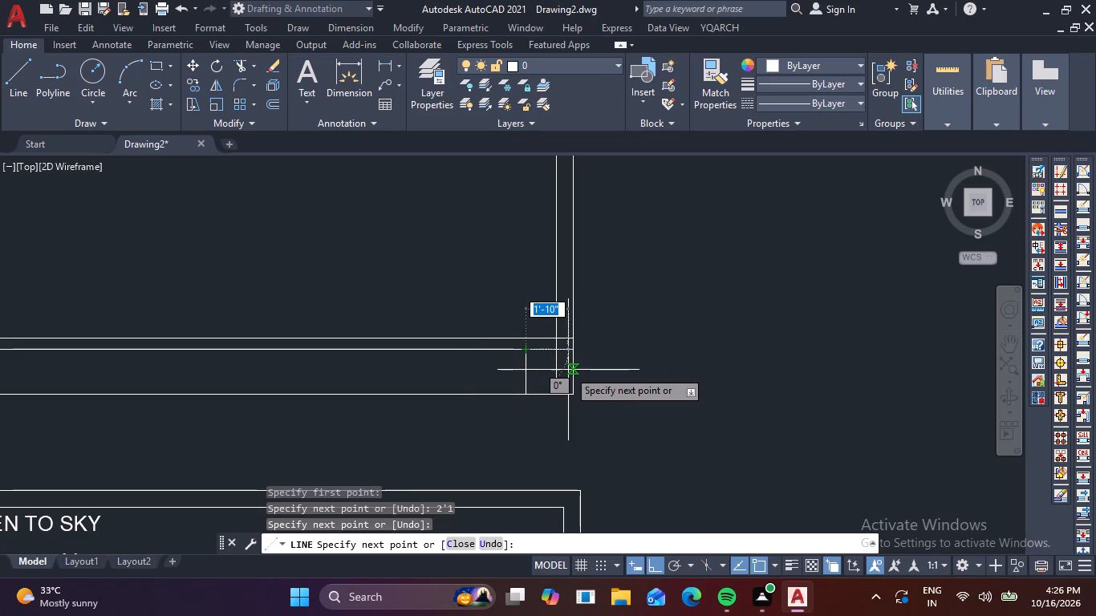
{"action": "key", "text": "Escape"}
{"action": "scroll", "coordinate": [569, 375], "scroll_direction": "down", "scroll_amount": 2}
{"action": "key", "text": "Escape"}
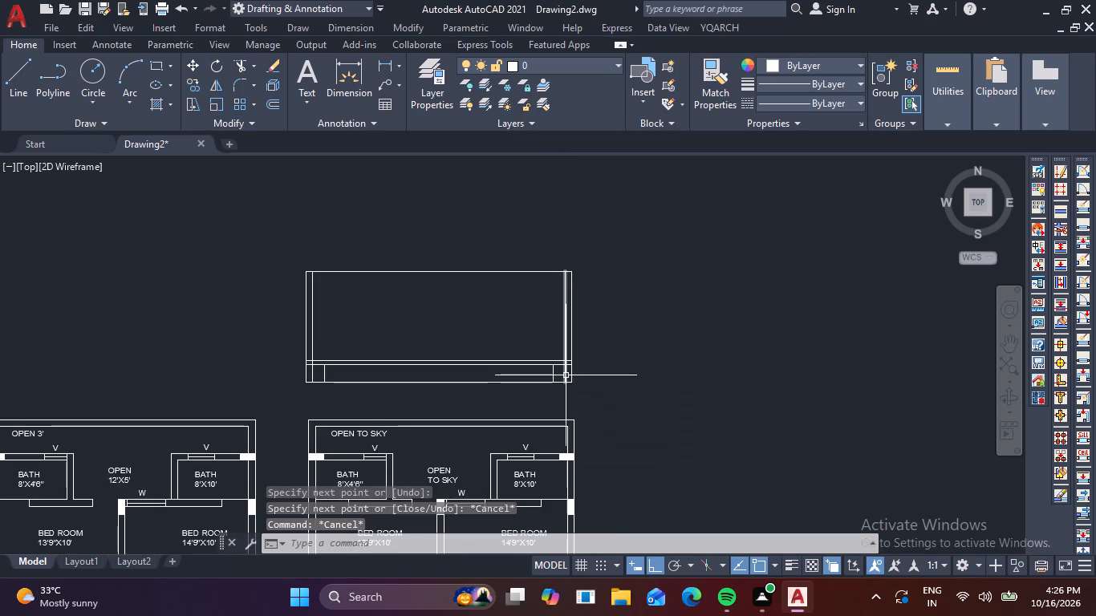
{"action": "key", "text": "Escape"}
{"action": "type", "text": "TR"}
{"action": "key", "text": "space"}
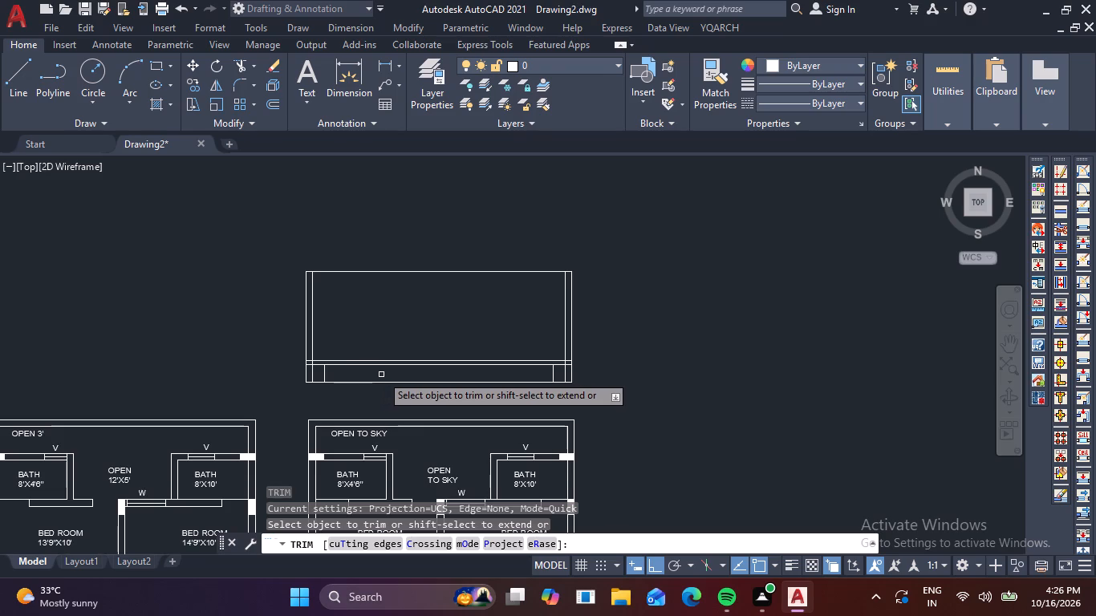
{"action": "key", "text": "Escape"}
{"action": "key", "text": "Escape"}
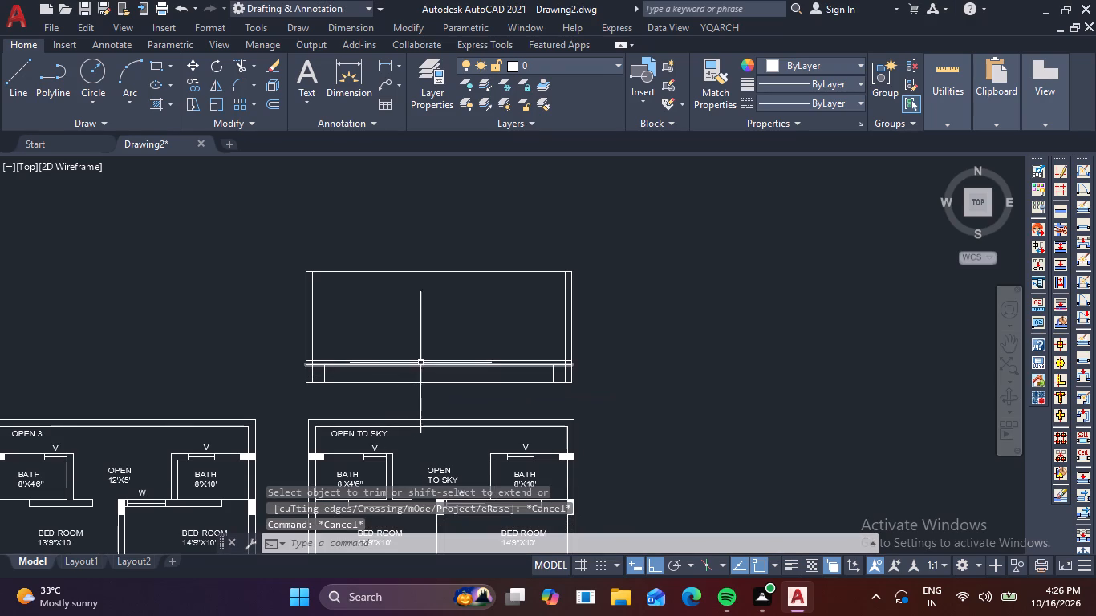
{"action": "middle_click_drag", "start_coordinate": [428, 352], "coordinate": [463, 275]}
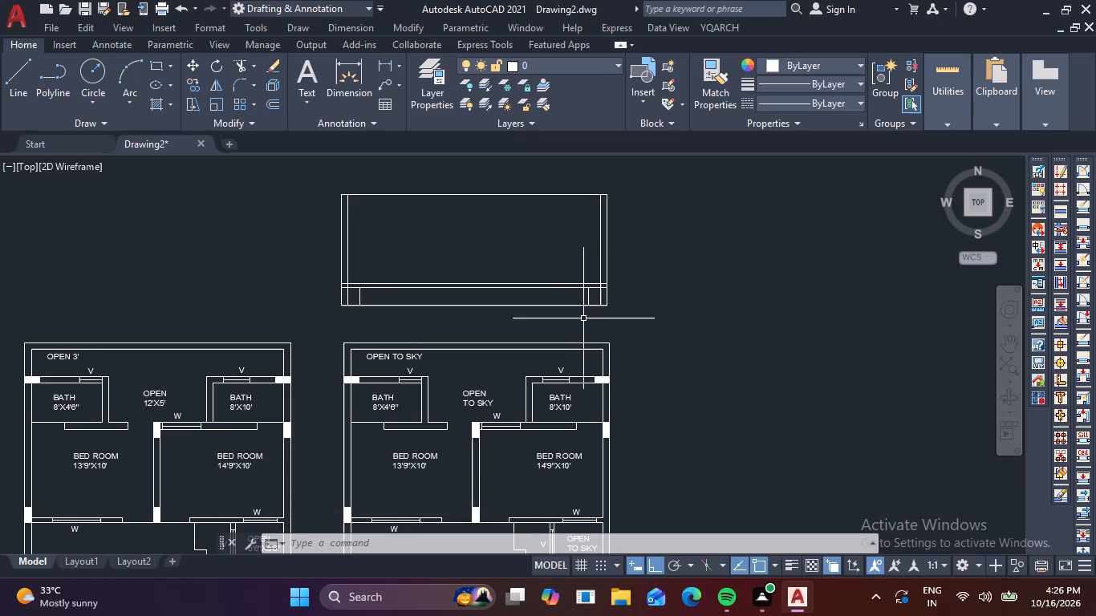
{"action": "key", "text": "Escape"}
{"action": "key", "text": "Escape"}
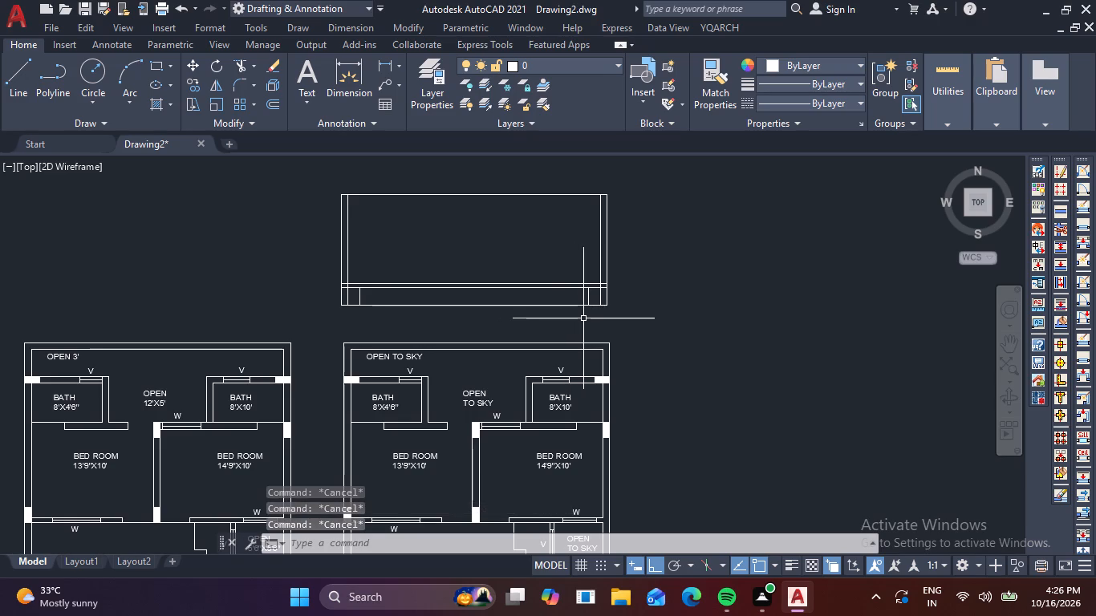
Trim the inner lines of both 9" side walls where they run through the bottom band below the slab.
{"action": "type", "text": "TR"}
{"action": "key", "text": "space"}
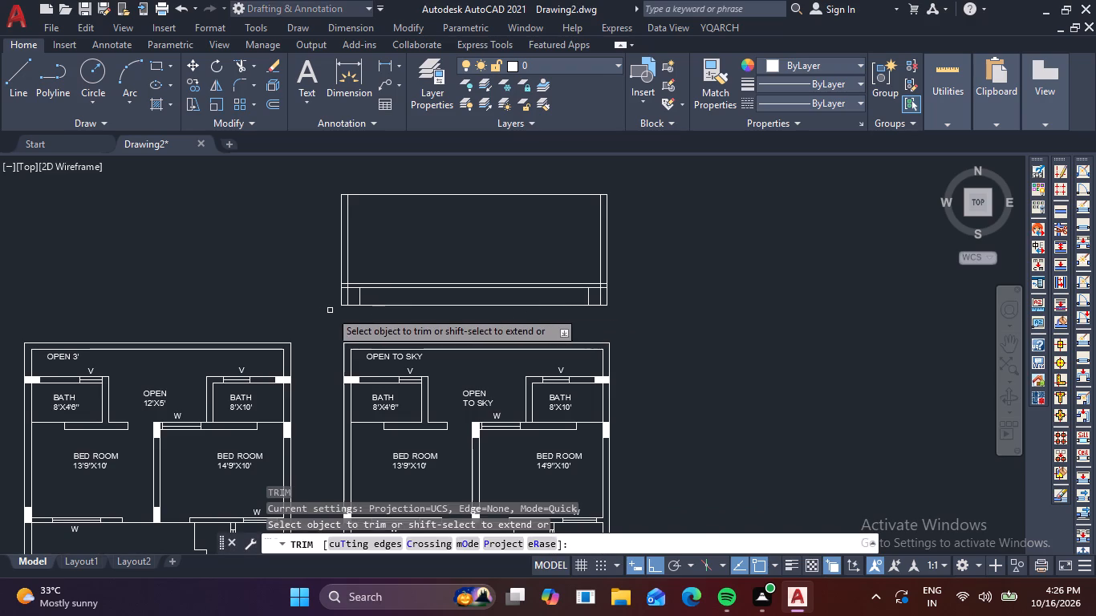
{"action": "scroll", "coordinate": [324, 306], "scroll_direction": "up", "scroll_amount": 3}
{"action": "left_click_drag", "start_coordinate": [392, 282], "coordinate": [410, 281]}
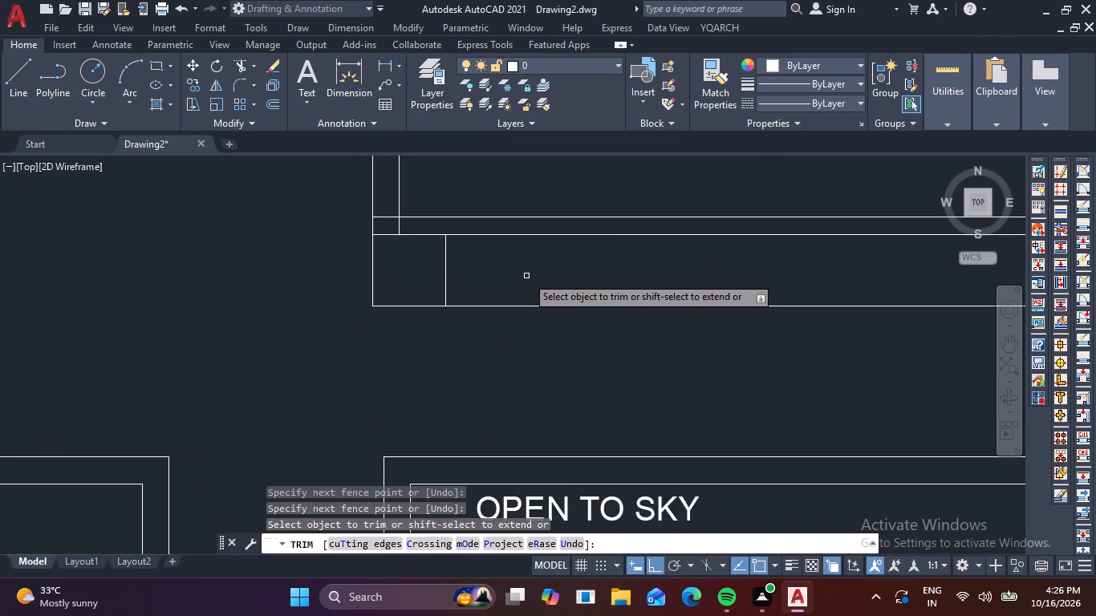
{"action": "middle_click_drag", "start_coordinate": [591, 351], "coordinate": [191, 257]}
{"action": "middle_click_drag", "start_coordinate": [531, 277], "coordinate": [408, 375]}
{"action": "scroll", "coordinate": [450, 326], "scroll_direction": "down", "scroll_amount": 1}
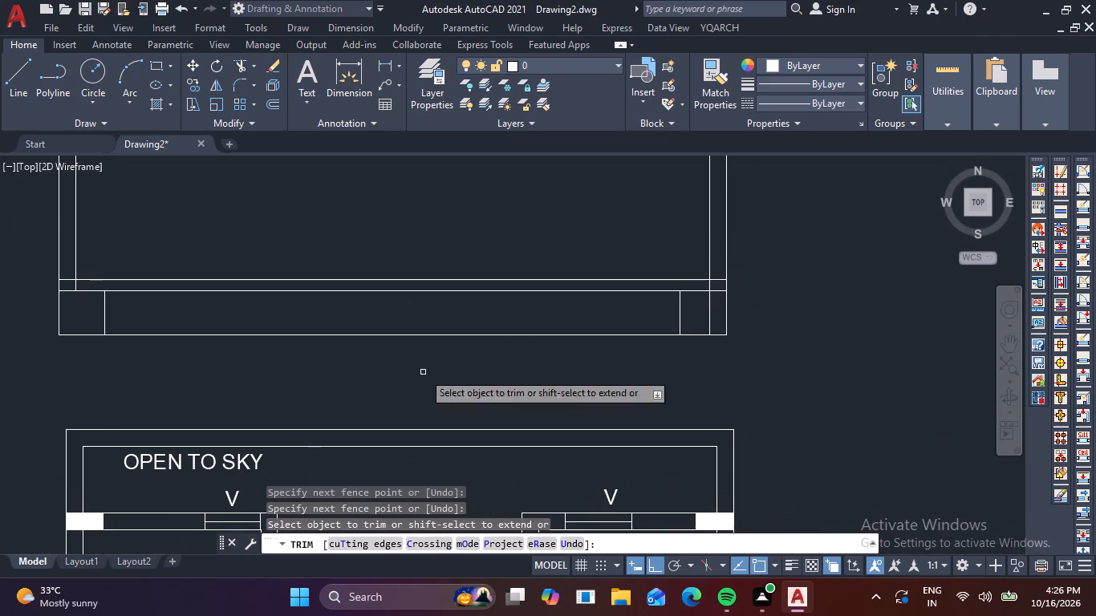
{"action": "left_click", "coordinate": [708, 314]}
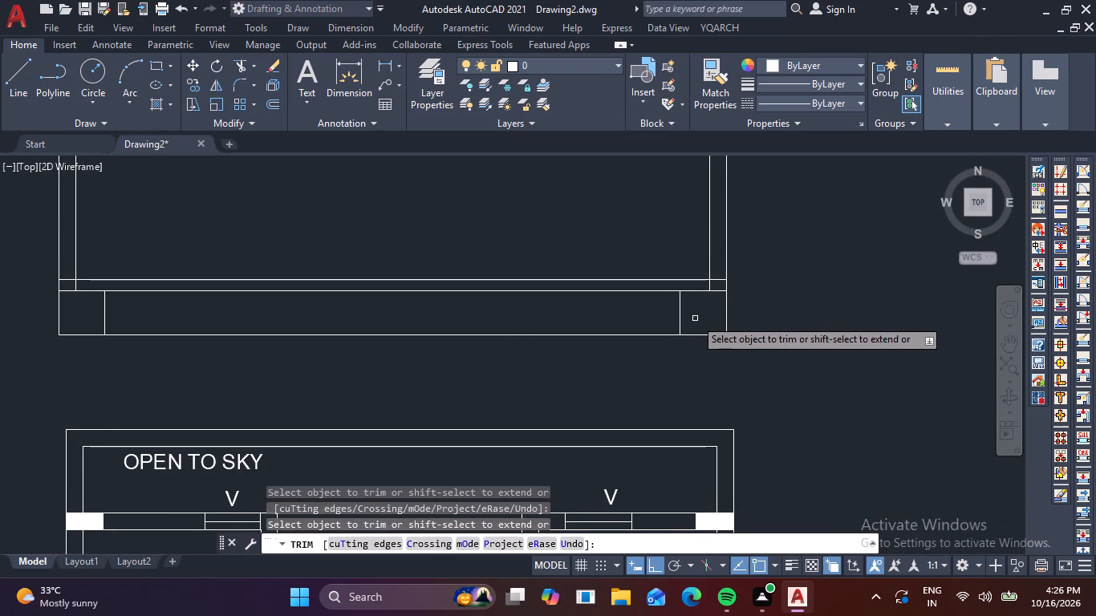
{"action": "key", "text": "Escape"}
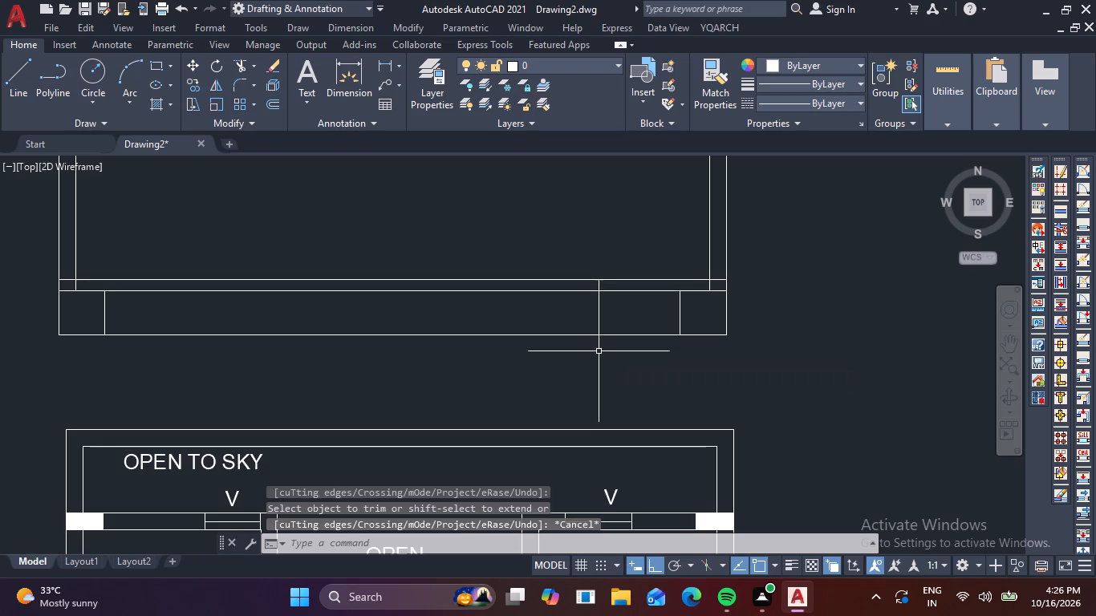
Draw two horizontal lines, each about 25'-10" long, between the two short vertical lines in the bottom band.
{"action": "key", "text": "l"}
{"action": "key", "text": "space"}
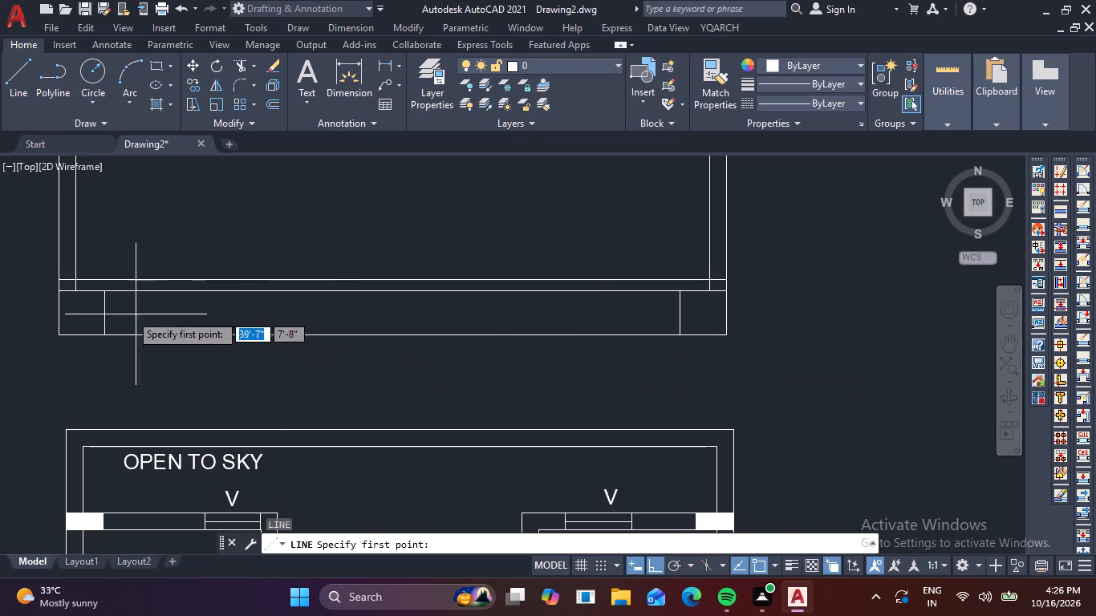
{"action": "left_click", "coordinate": [102, 305]}
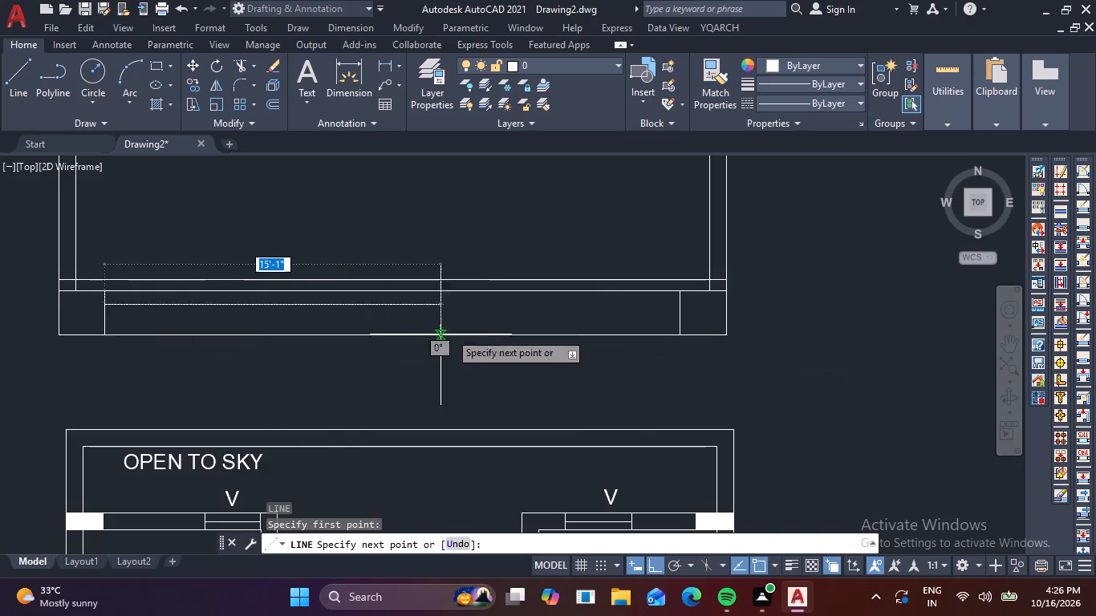
{"action": "left_click", "coordinate": [677, 303]}
{"action": "key", "text": "space"}
{"action": "key", "text": "space"}
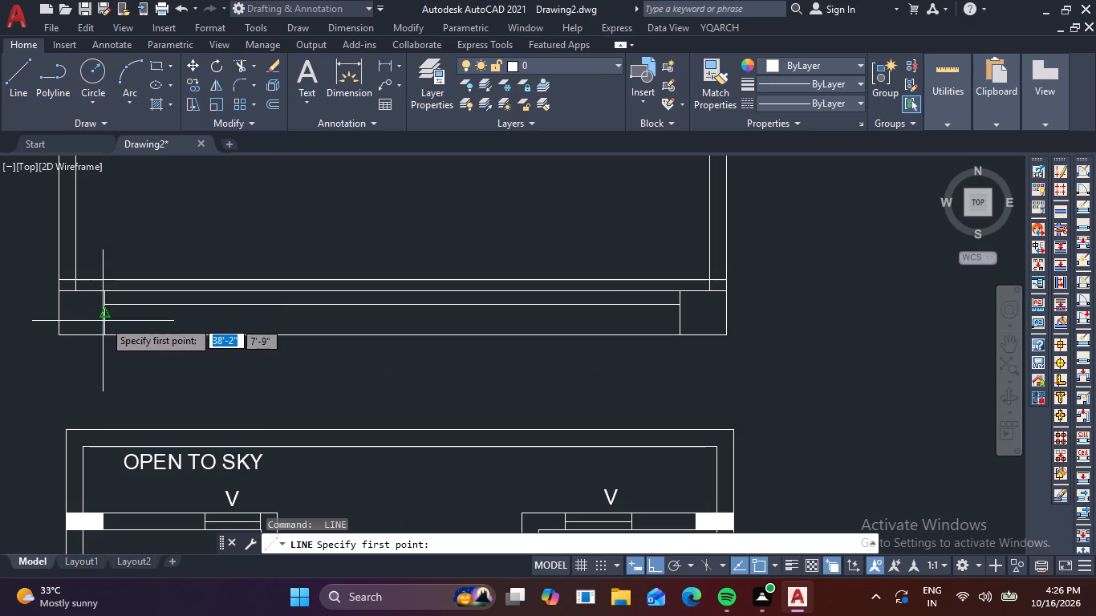
{"action": "left_click", "coordinate": [106, 314]}
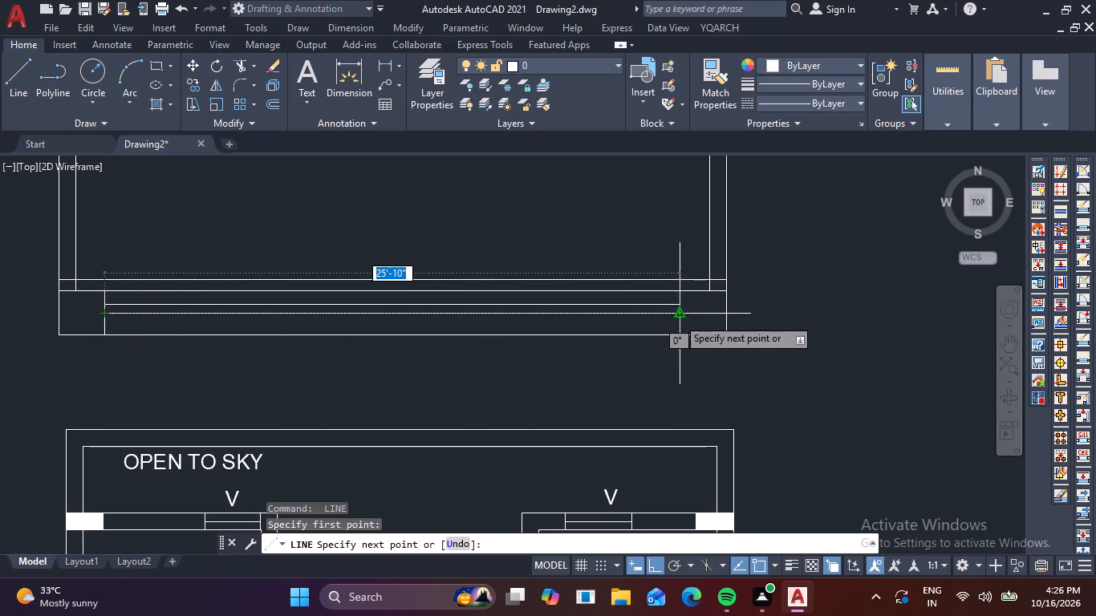
{"action": "left_click", "coordinate": [677, 318]}
{"action": "key", "text": "space"}
{"action": "key", "text": "Escape"}
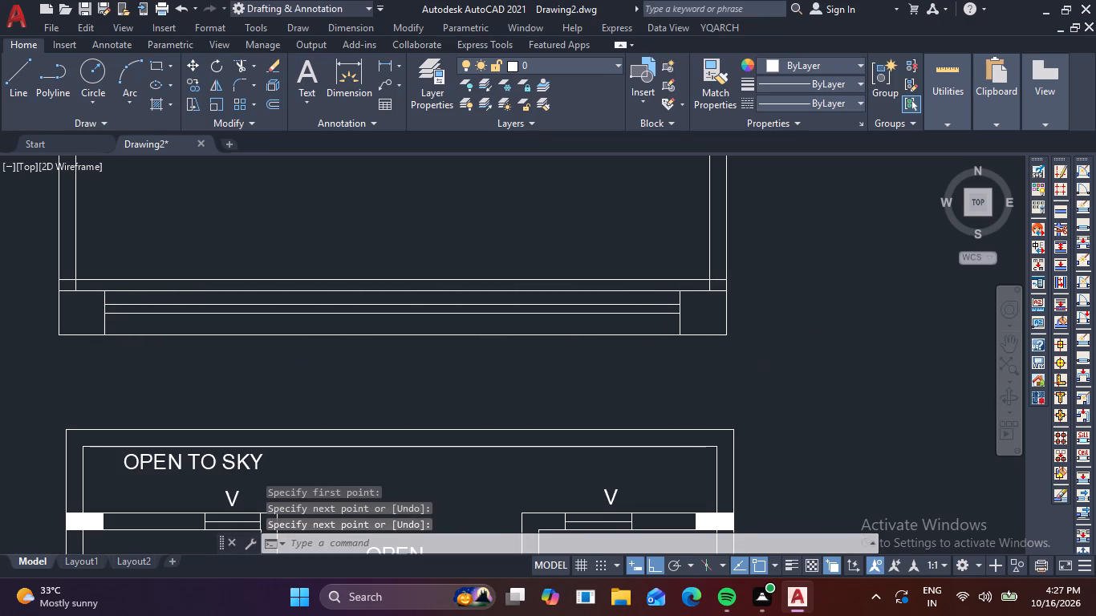
Trim the inner side wall lines within the 6" slab pair at both ends.
{"action": "scroll", "coordinate": [791, 361], "scroll_direction": "down", "scroll_amount": 1}
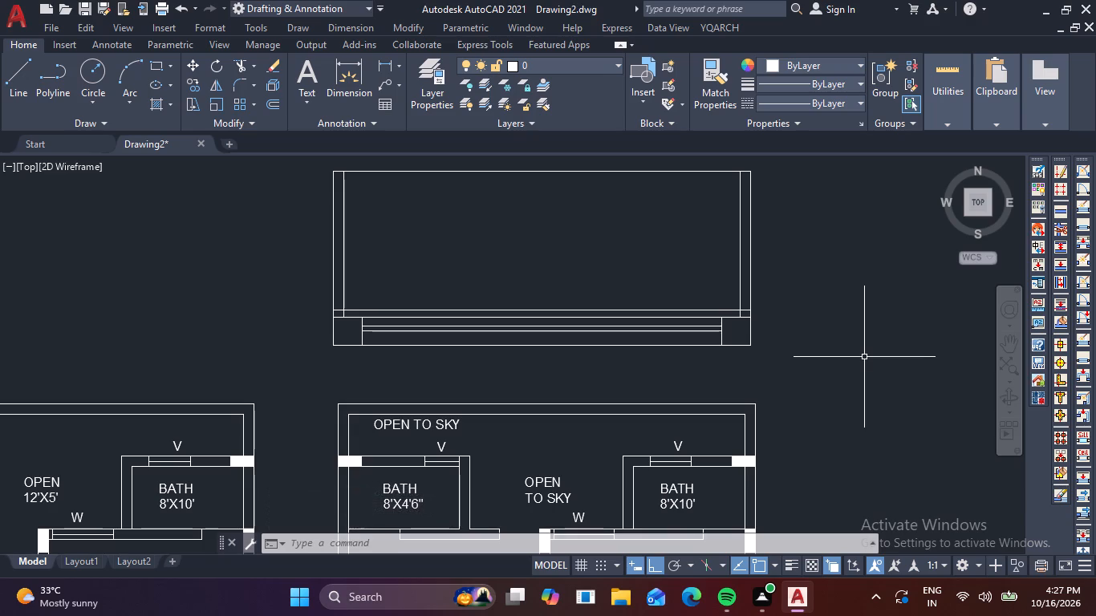
{"action": "type", "text": "TR"}
{"action": "key", "text": "space"}
{"action": "scroll", "coordinate": [740, 322], "scroll_direction": "up", "scroll_amount": 4}
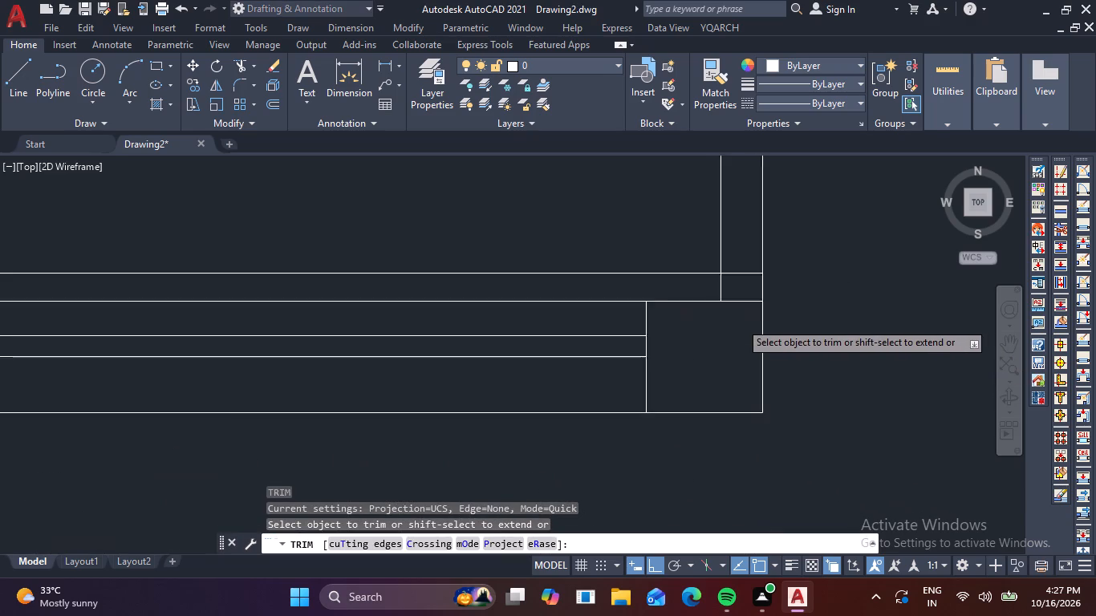
{"action": "left_click_drag", "start_coordinate": [726, 277], "coordinate": [618, 277]}
{"action": "scroll", "coordinate": [618, 277], "scroll_direction": "down", "scroll_amount": 5}
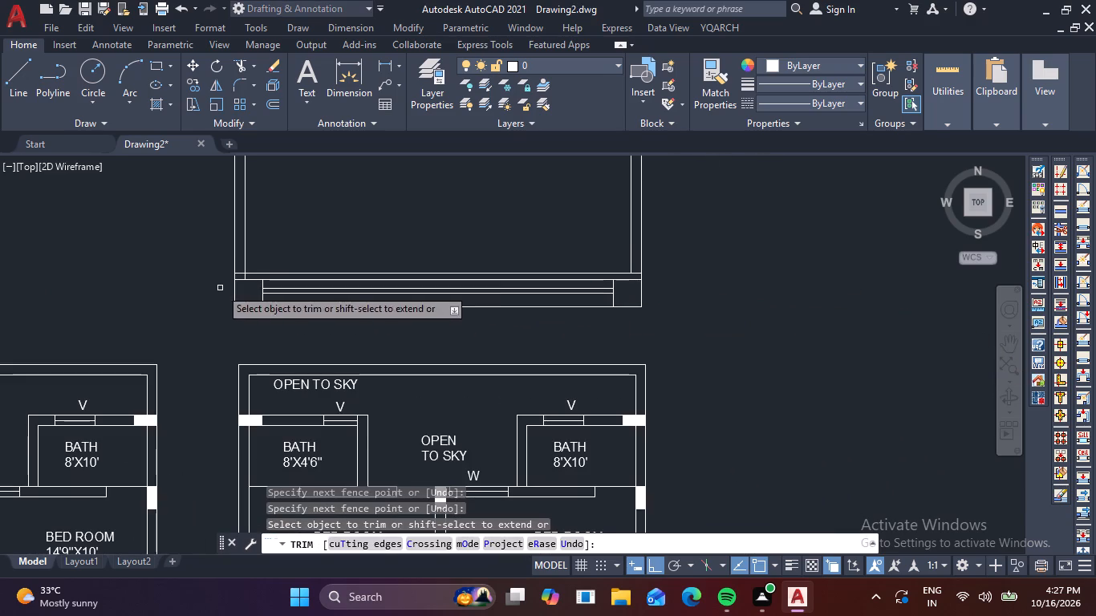
{"action": "scroll", "coordinate": [225, 282], "scroll_direction": "up", "scroll_amount": 4}
{"action": "left_click_drag", "start_coordinate": [314, 264], "coordinate": [326, 264]}
{"action": "left_click", "coordinate": [360, 261]}
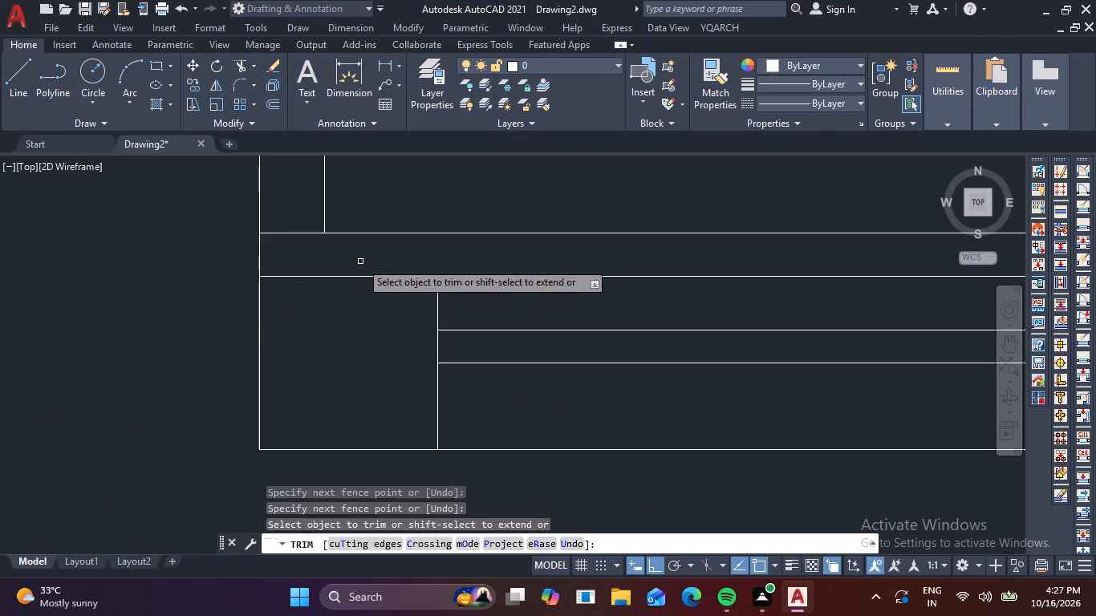
{"action": "key", "text": "Escape"}
{"action": "key", "text": "Escape"}
{"action": "scroll", "coordinate": [382, 266], "scroll_direction": "down", "scroll_amount": 3}
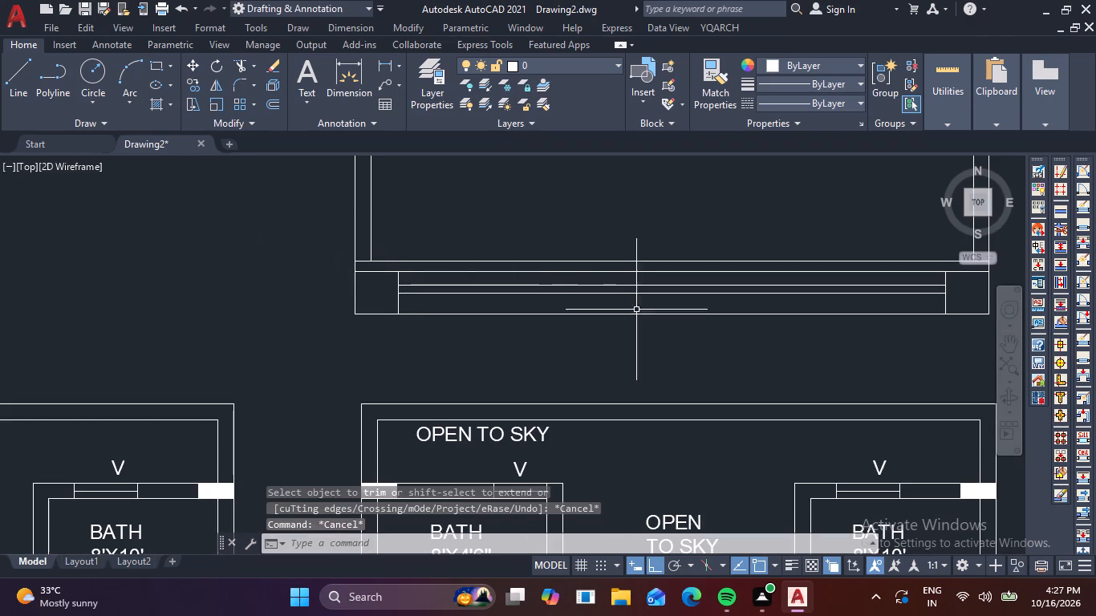
Draw a door outline 7' high and 3' wide standing on the upper slab line, just inside the right side wall.
{"action": "middle_click_drag", "start_coordinate": [636, 310], "coordinate": [542, 405]}
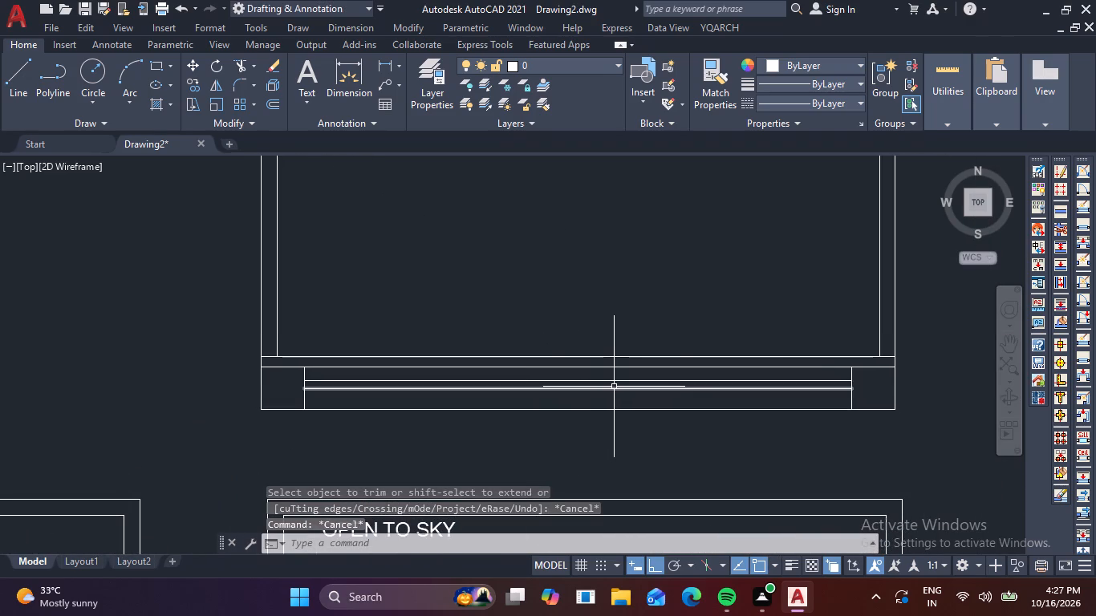
{"action": "type", "text": "L"}
{"action": "key", "text": "space"}
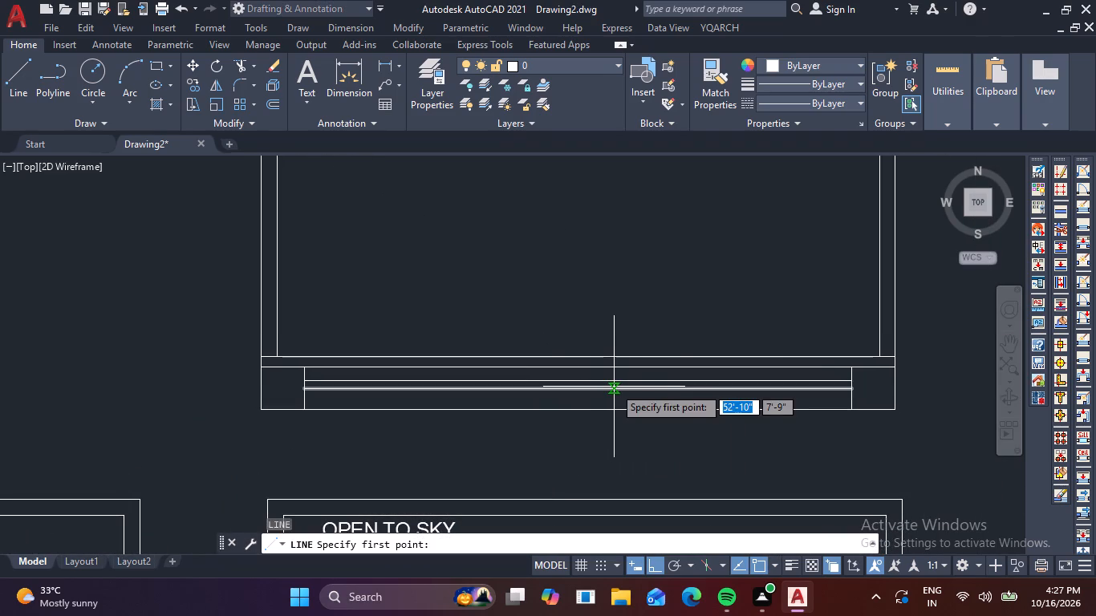
{"action": "middle_click_drag", "start_coordinate": [614, 386], "coordinate": [530, 437]}
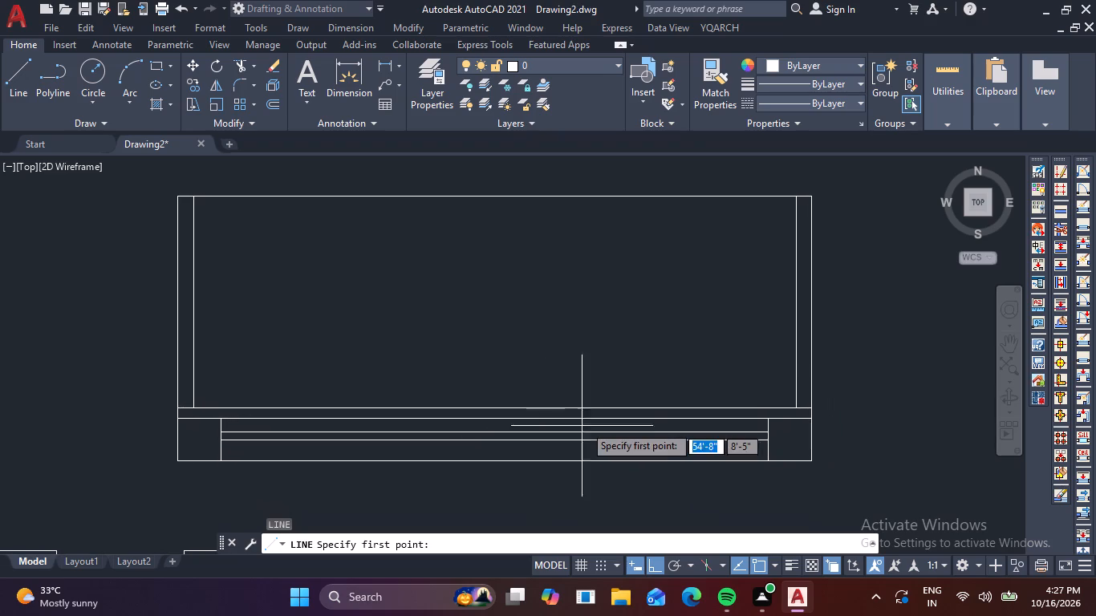
{"action": "scroll", "coordinate": [775, 389], "scroll_direction": "up", "scroll_amount": 1}
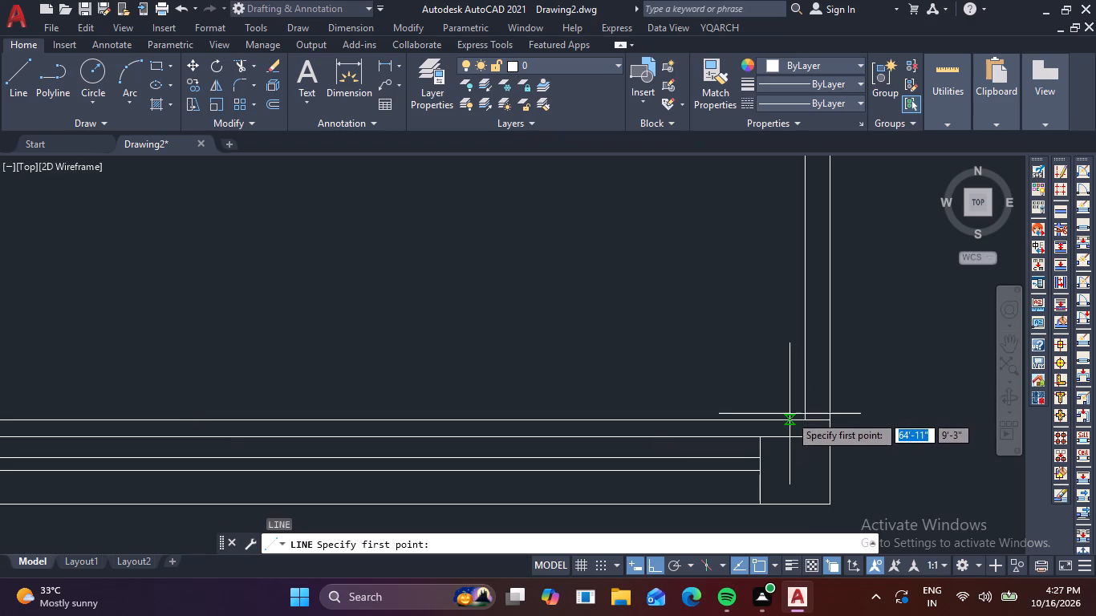
{"action": "left_click", "coordinate": [790, 417]}
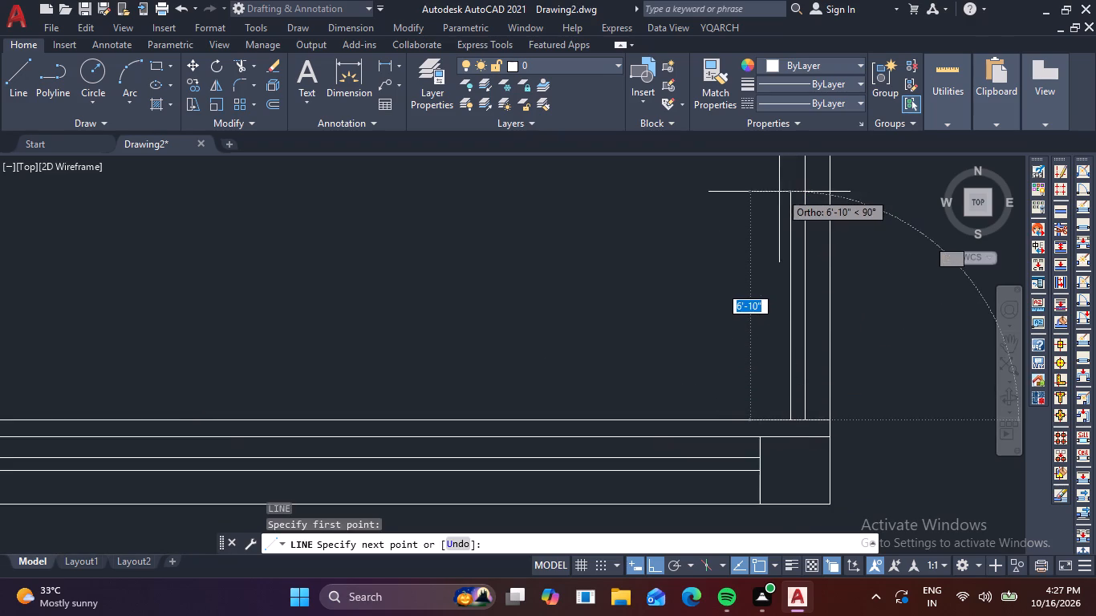
{"action": "middle_click_drag", "start_coordinate": [778, 192], "coordinate": [723, 311]}
{"action": "key", "text": "7"}
{"action": "type", "text": "'"}
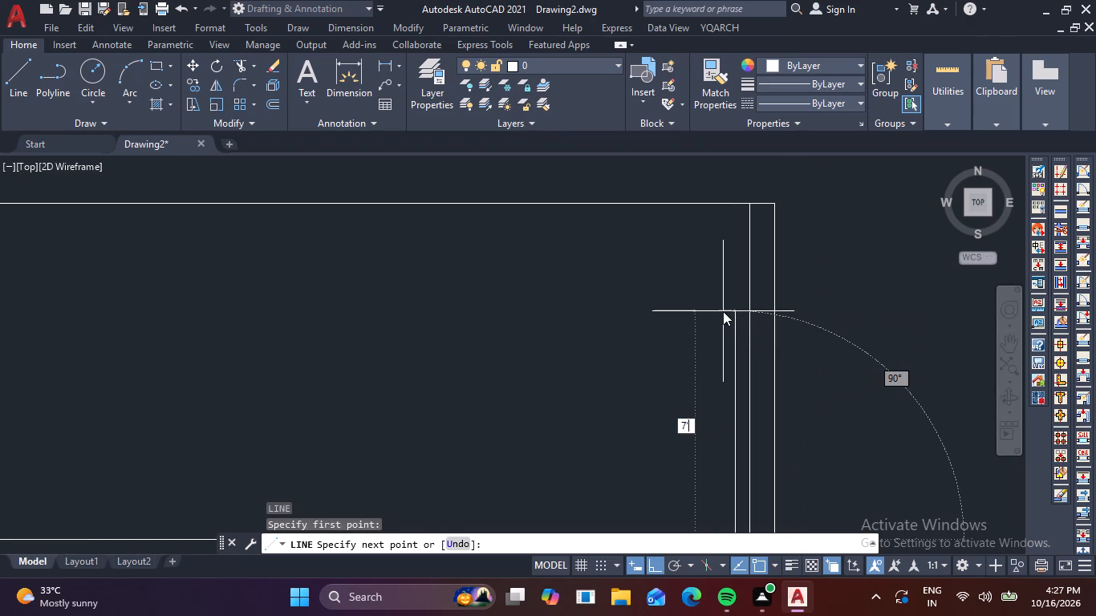
{"action": "key", "text": "space"}
{"action": "scroll", "coordinate": [493, 369], "scroll_direction": "down", "scroll_amount": 1}
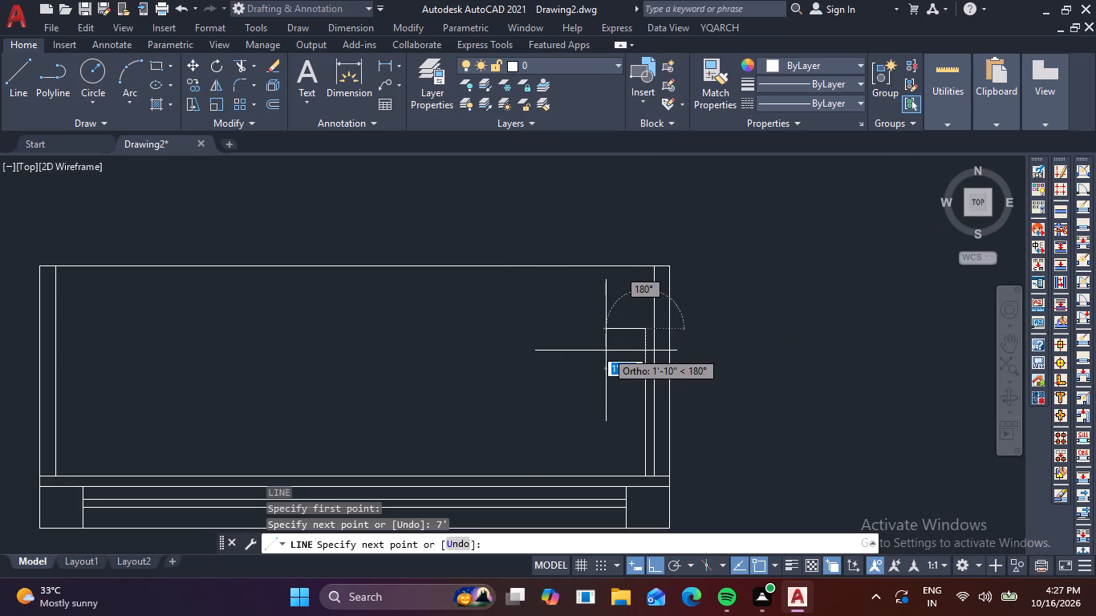
{"action": "key", "text": "3"}
{"action": "key", "text": "apostrophe"}
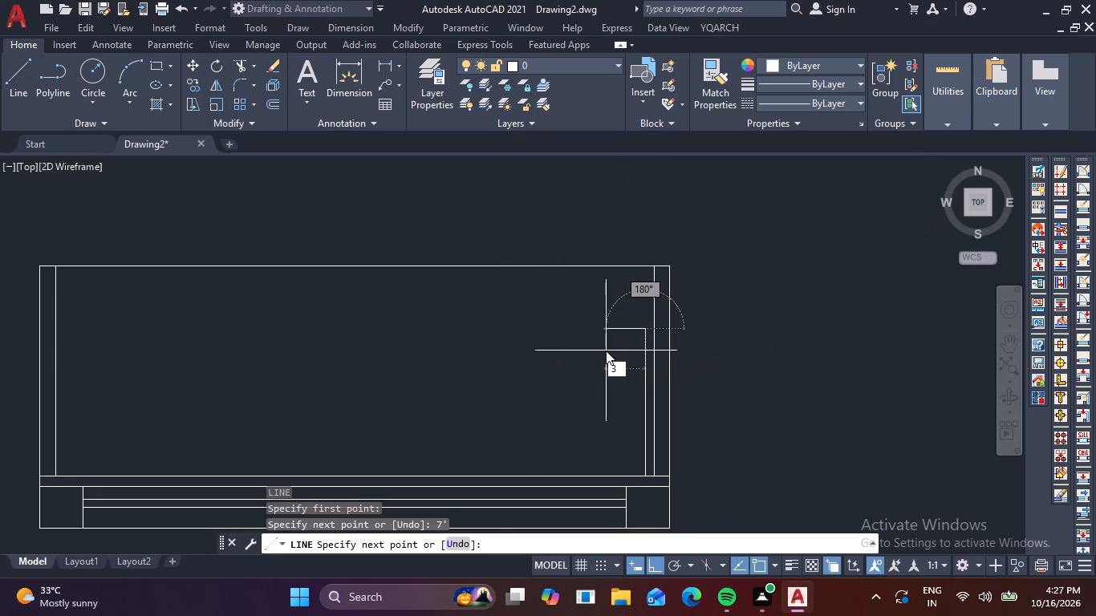
{"action": "key", "text": "Return"}
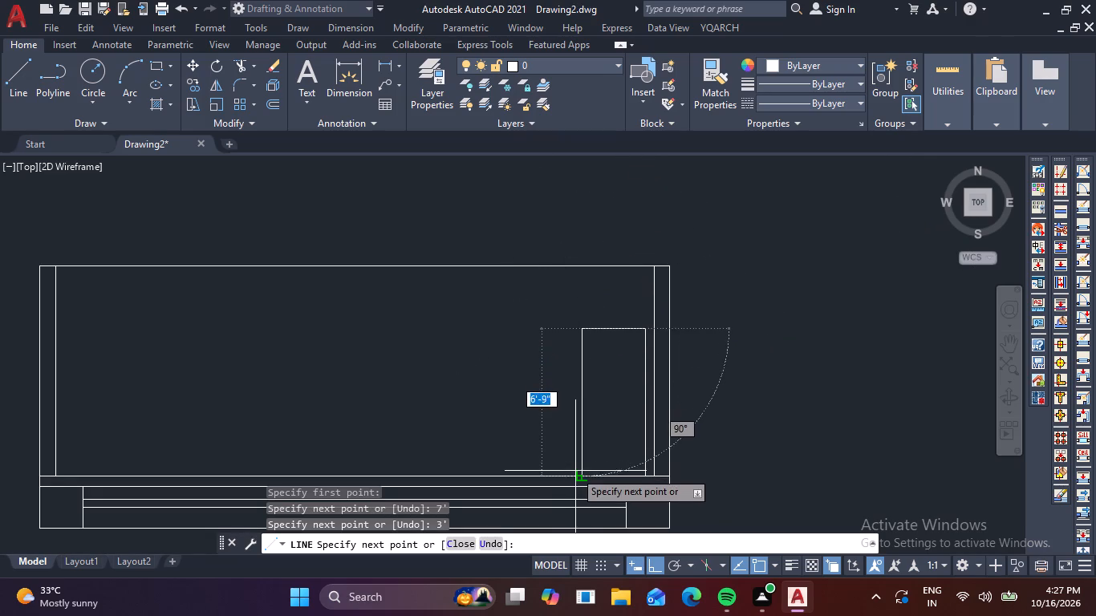
{"action": "left_click", "coordinate": [582, 473]}
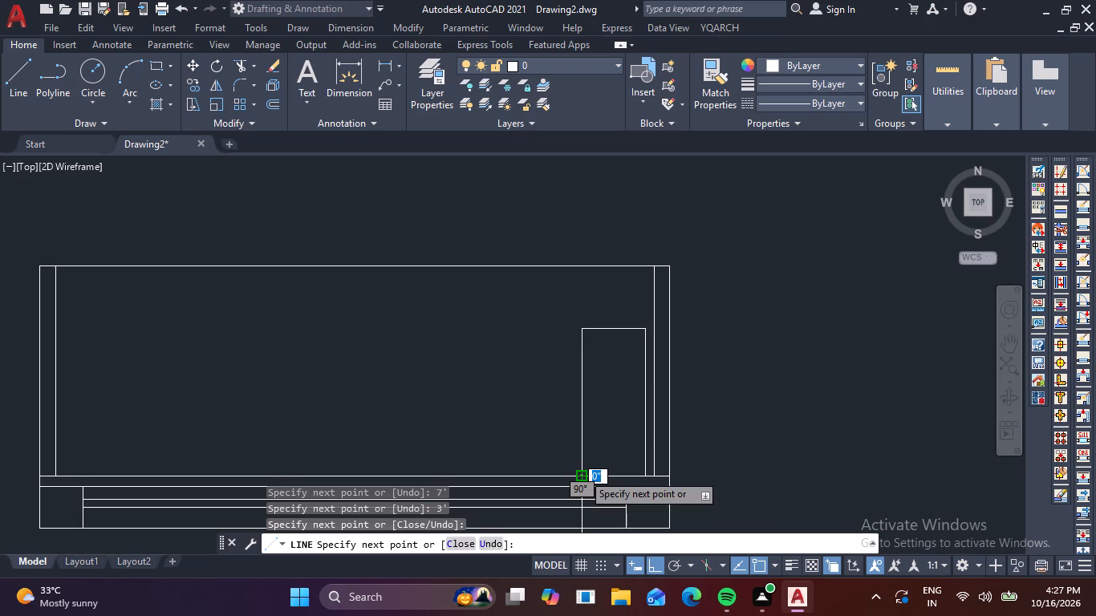
{"action": "key", "text": "Escape"}
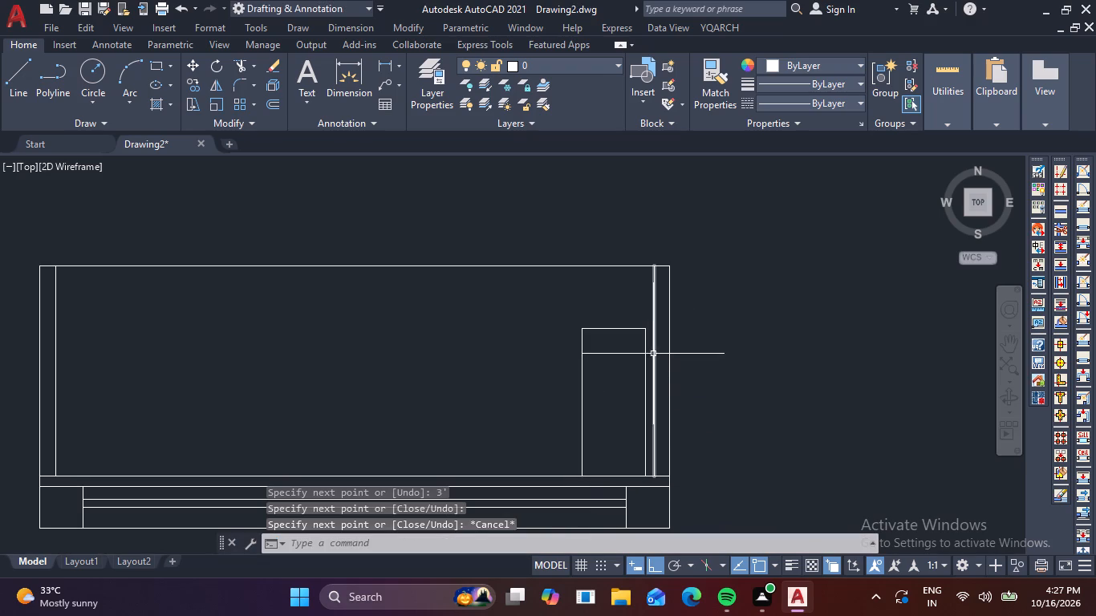
Join the three door outline lines into a single polyline.
{"action": "left_click", "coordinate": [651, 351]}
{"action": "left_click", "coordinate": [545, 310]}
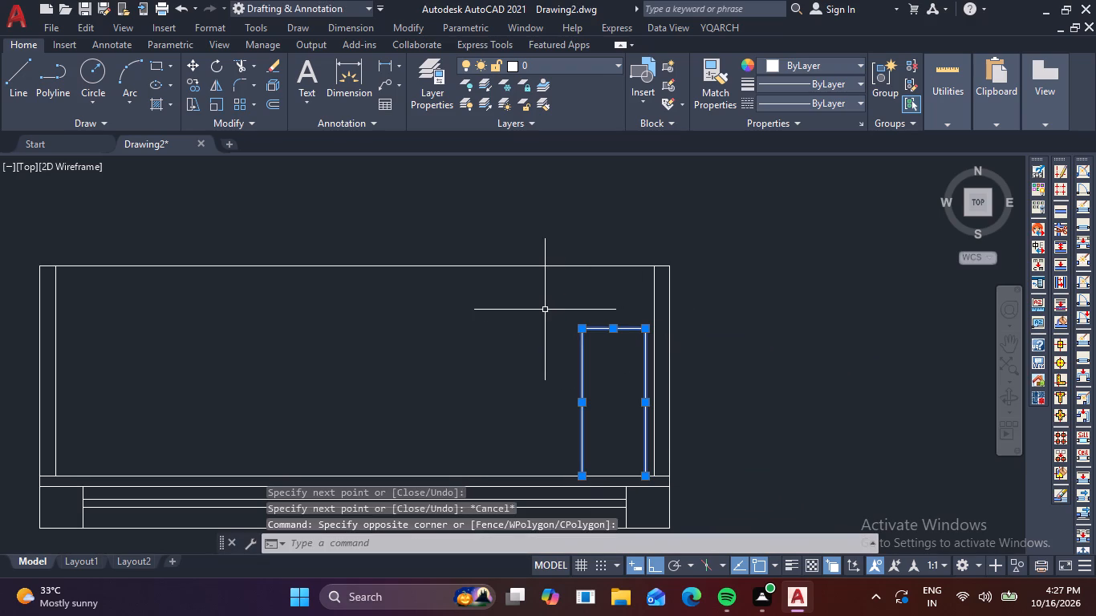
{"action": "type", "text": "J"}
{"action": "key", "text": "space"}
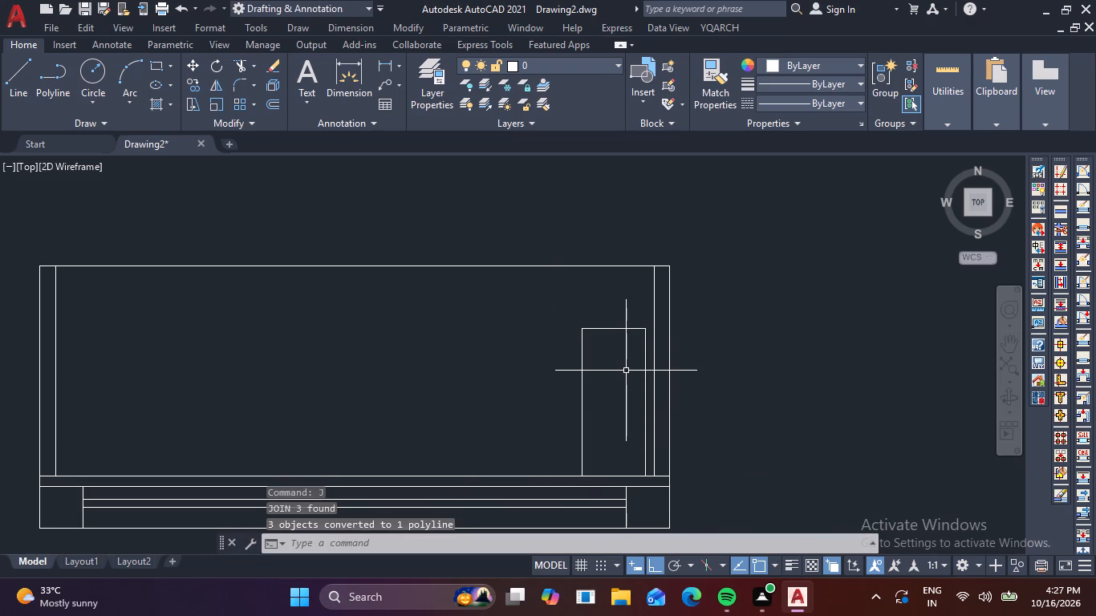
Offset the door outline inward repeatedly at 1" spacing to form the nested frame lines.
{"action": "key", "text": "o"}
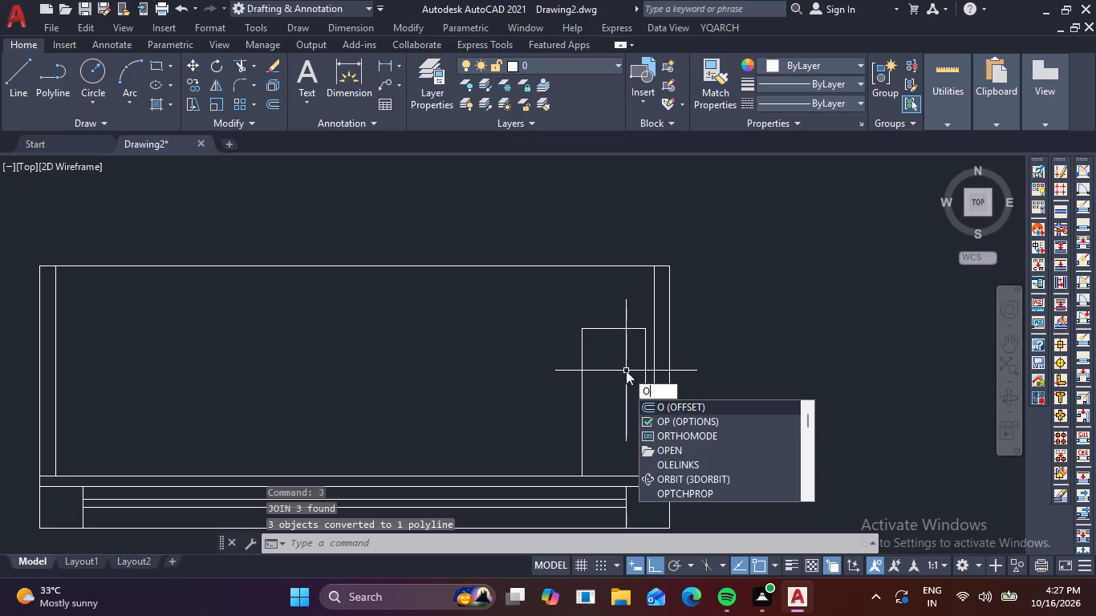
{"action": "key", "text": "Return"}
{"action": "key", "text": "1"}
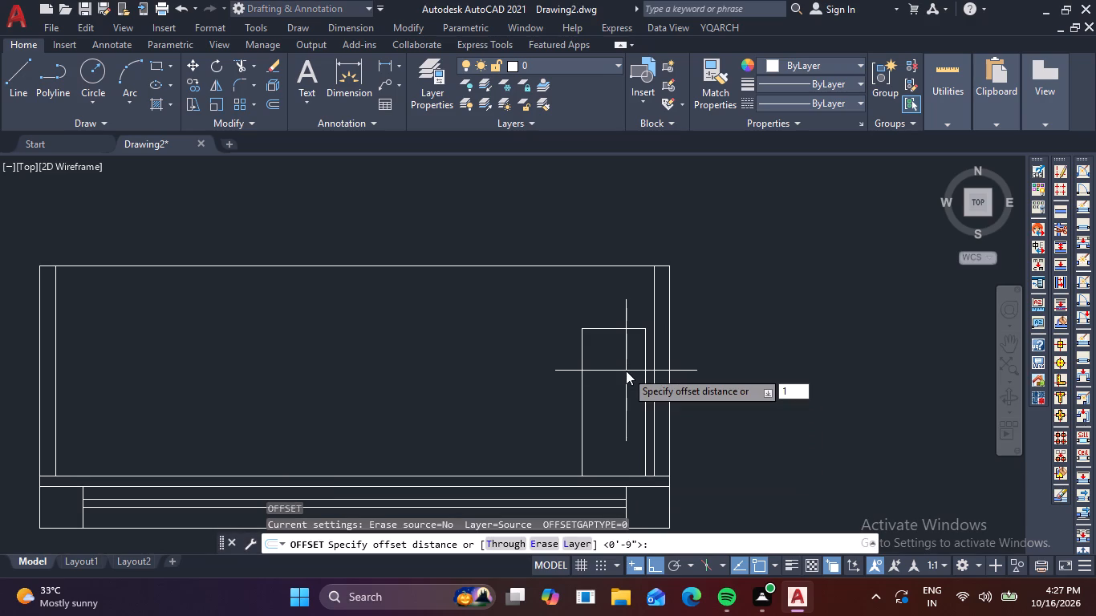
{"action": "key", "text": "apostrophe"}
{"action": "key", "text": "BackSpace"}
{"action": "key", "text": "space"}
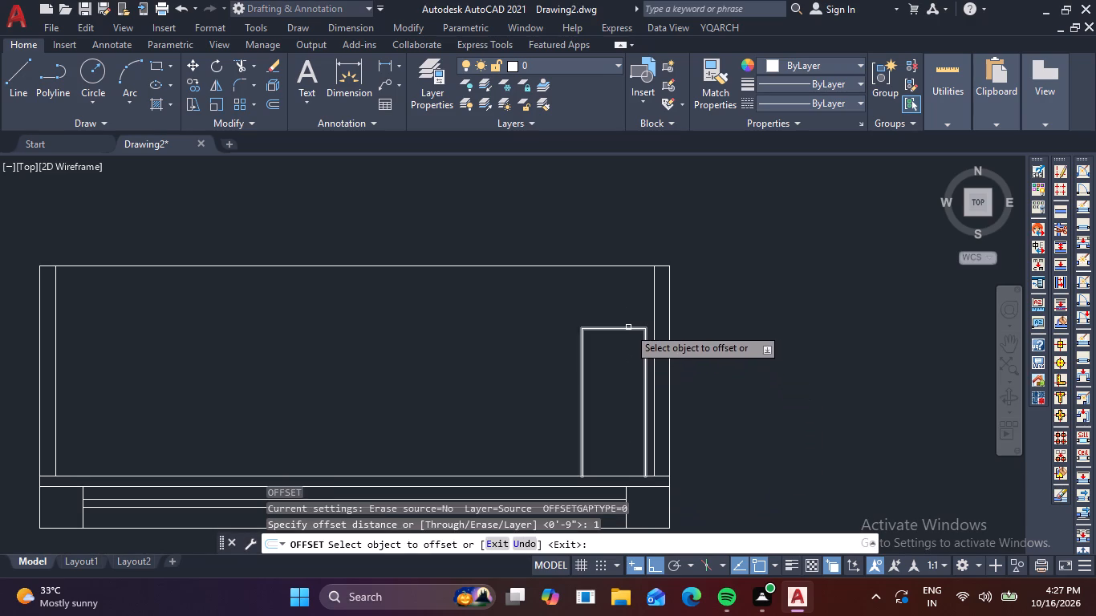
{"action": "left_click", "coordinate": [628, 327]}
{"action": "left_click", "coordinate": [629, 350]}
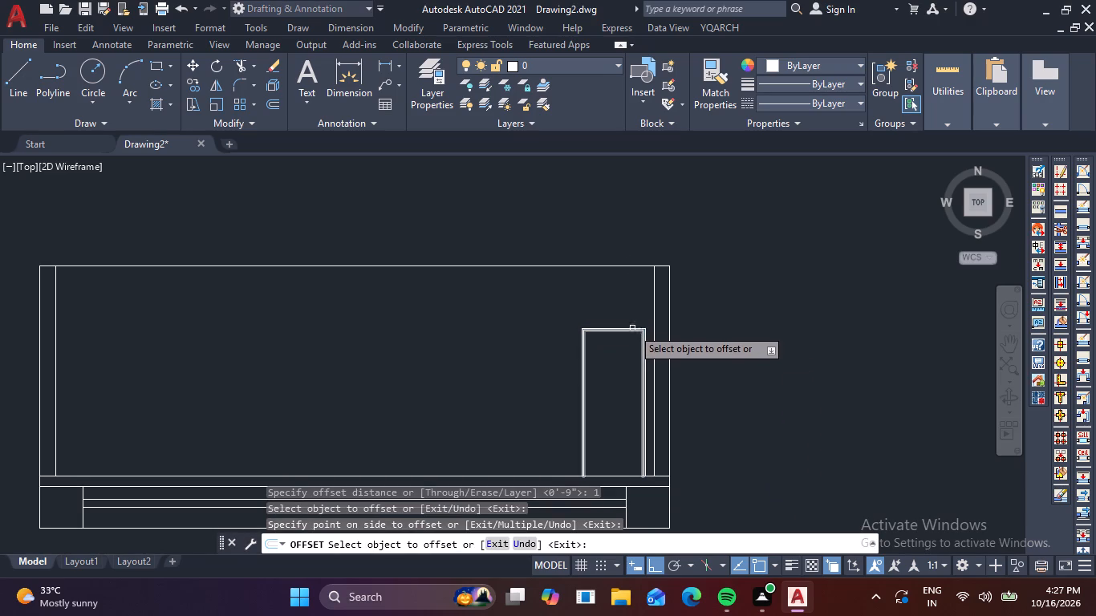
{"action": "left_click", "coordinate": [633, 330]}
{"action": "scroll", "coordinate": [619, 339], "scroll_direction": "up", "scroll_amount": 2}
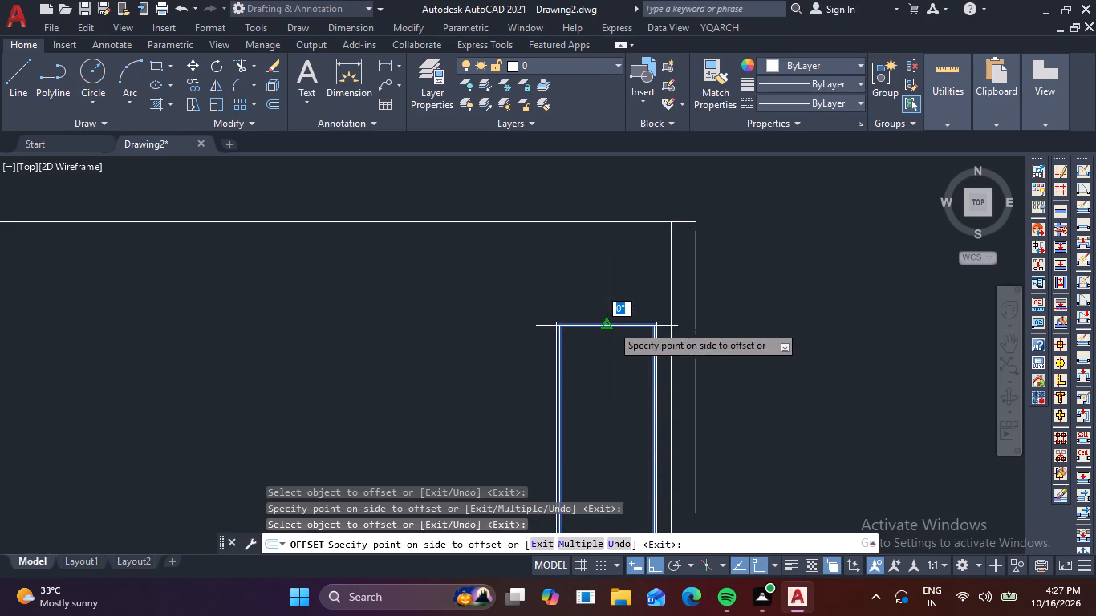
{"action": "left_click", "coordinate": [611, 325]}
{"action": "left_click", "coordinate": [610, 342]}
{"action": "left_click", "coordinate": [621, 326]}
{"action": "left_click", "coordinate": [605, 362]}
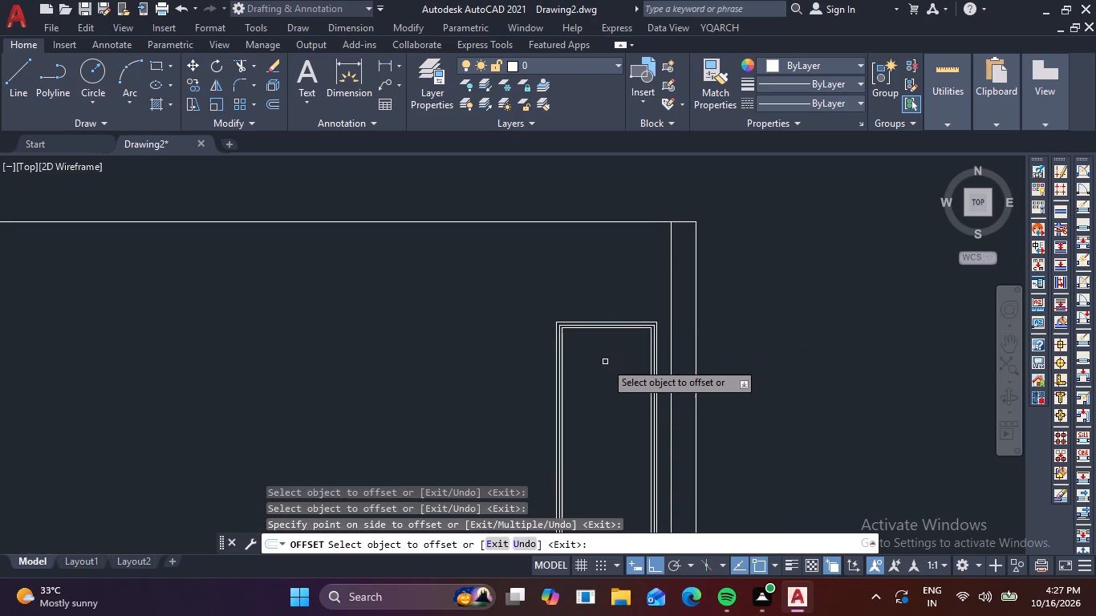
{"action": "key", "text": "Escape"}
{"action": "scroll", "coordinate": [605, 362], "scroll_direction": "down", "scroll_amount": 5}
{"action": "scroll", "coordinate": [607, 367], "scroll_direction": "up", "scroll_amount": 4}
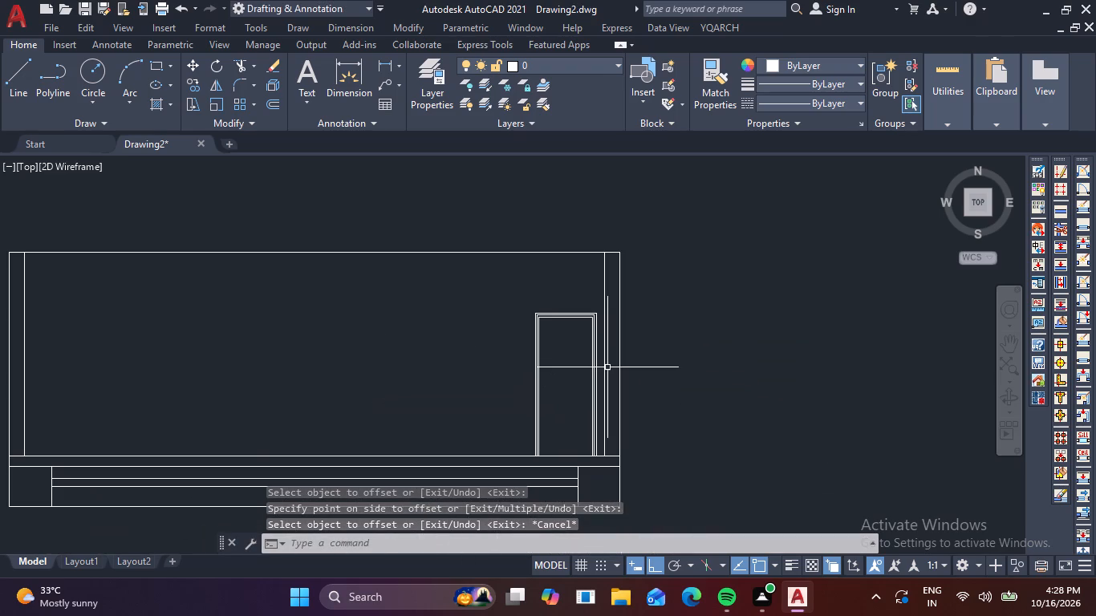
{"action": "key", "text": "Escape"}
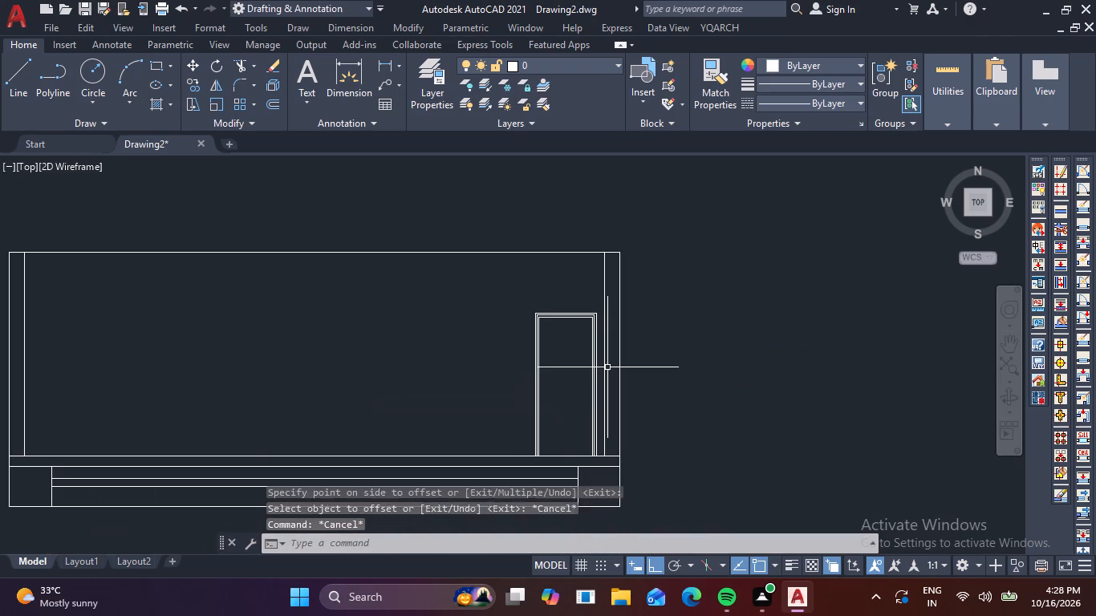
{"action": "key", "text": "Escape"}
{"action": "key", "text": "Escape"}
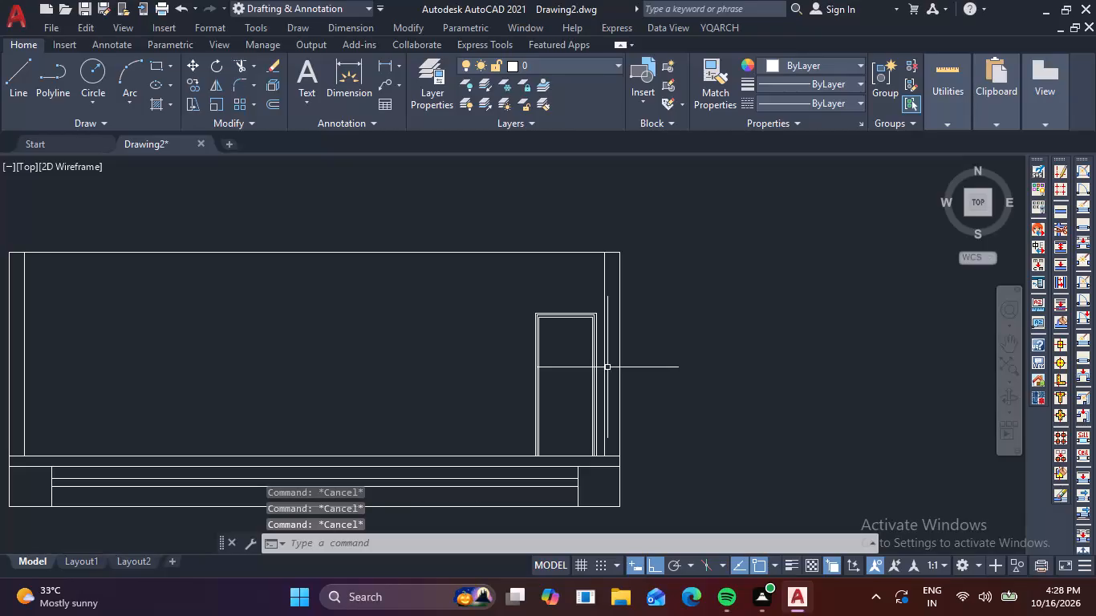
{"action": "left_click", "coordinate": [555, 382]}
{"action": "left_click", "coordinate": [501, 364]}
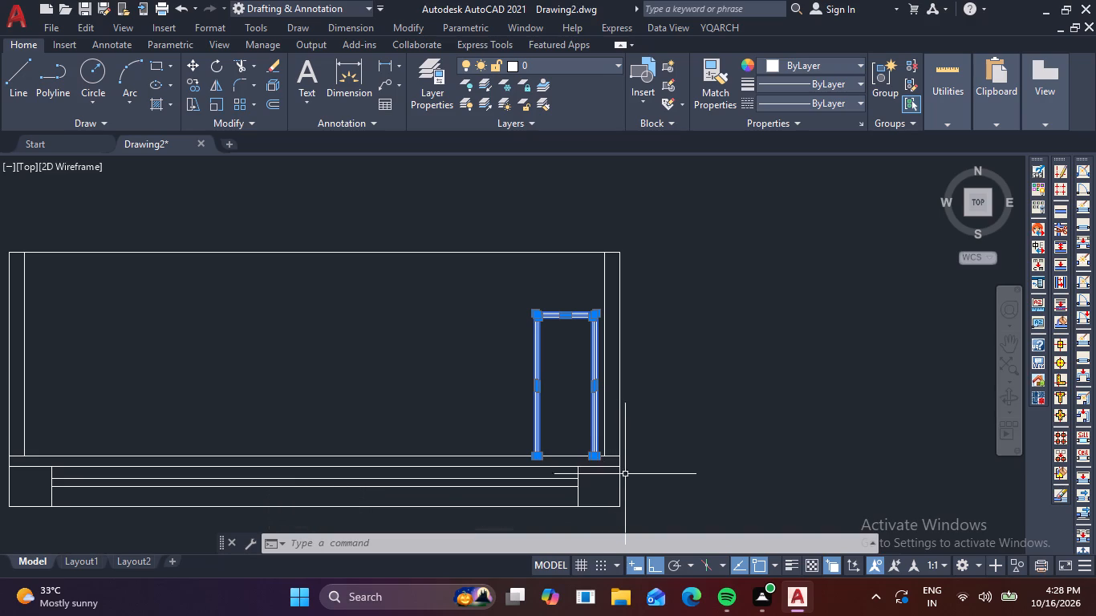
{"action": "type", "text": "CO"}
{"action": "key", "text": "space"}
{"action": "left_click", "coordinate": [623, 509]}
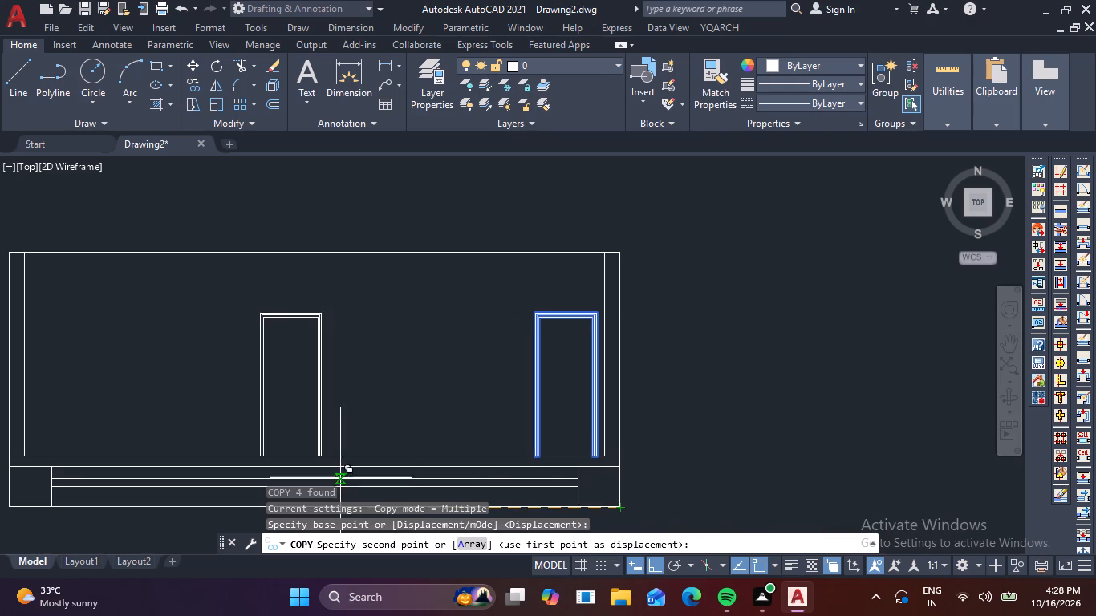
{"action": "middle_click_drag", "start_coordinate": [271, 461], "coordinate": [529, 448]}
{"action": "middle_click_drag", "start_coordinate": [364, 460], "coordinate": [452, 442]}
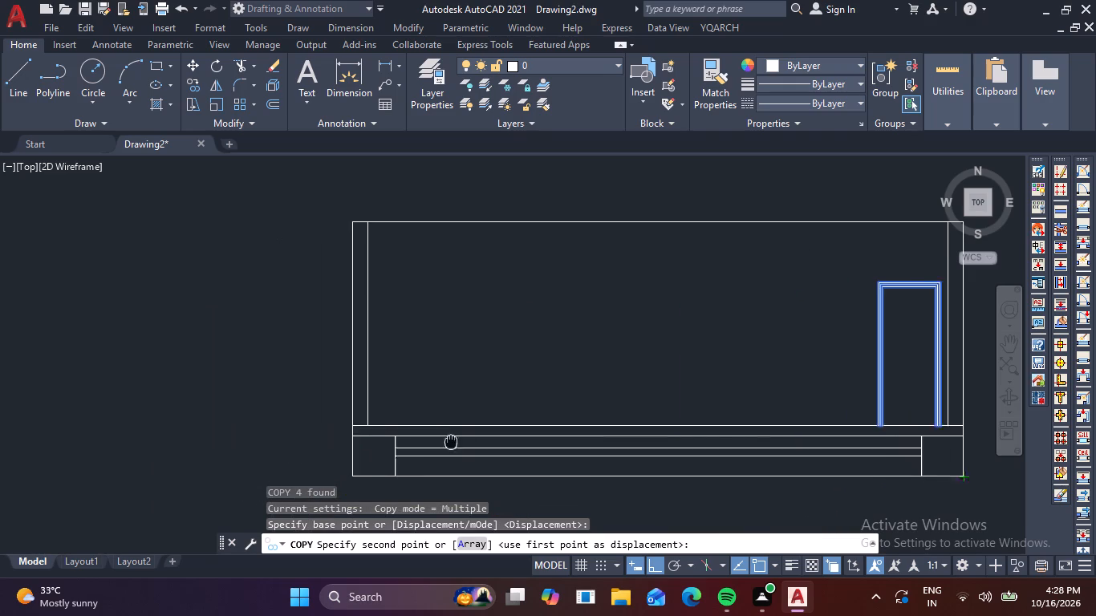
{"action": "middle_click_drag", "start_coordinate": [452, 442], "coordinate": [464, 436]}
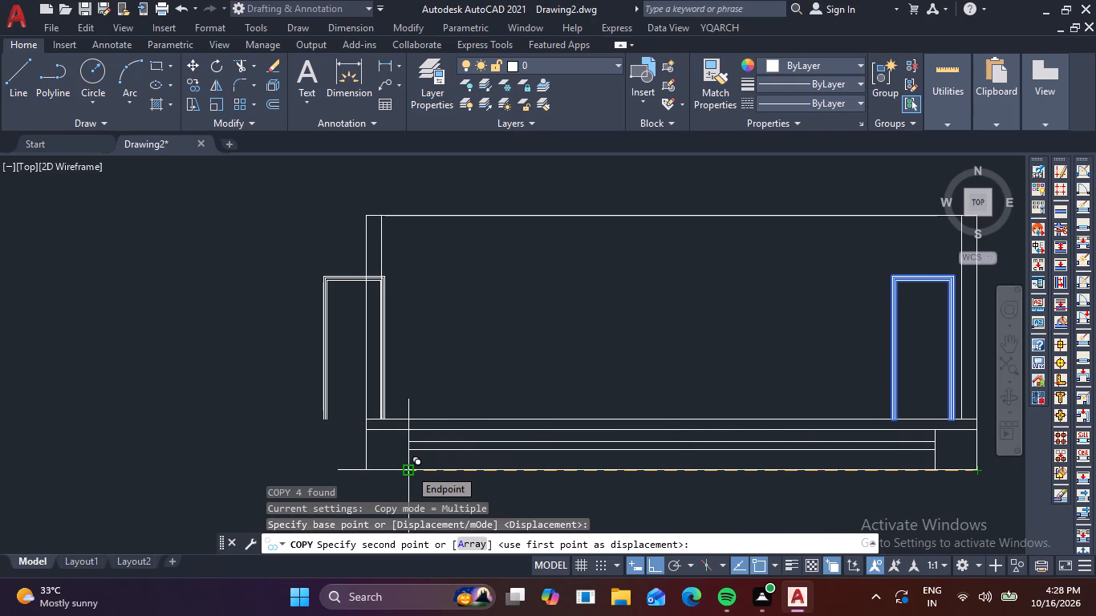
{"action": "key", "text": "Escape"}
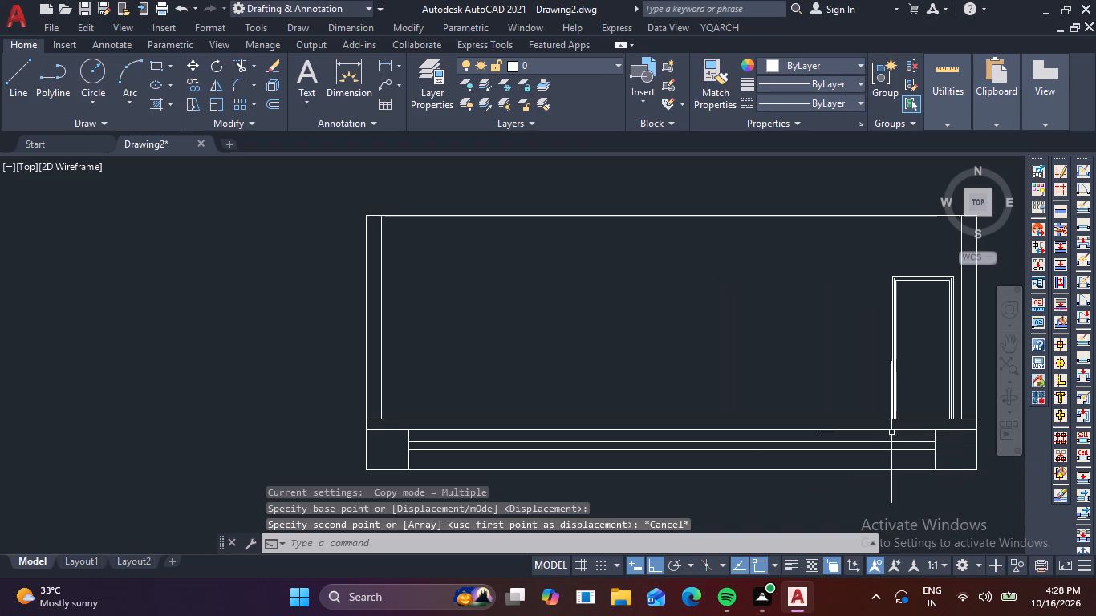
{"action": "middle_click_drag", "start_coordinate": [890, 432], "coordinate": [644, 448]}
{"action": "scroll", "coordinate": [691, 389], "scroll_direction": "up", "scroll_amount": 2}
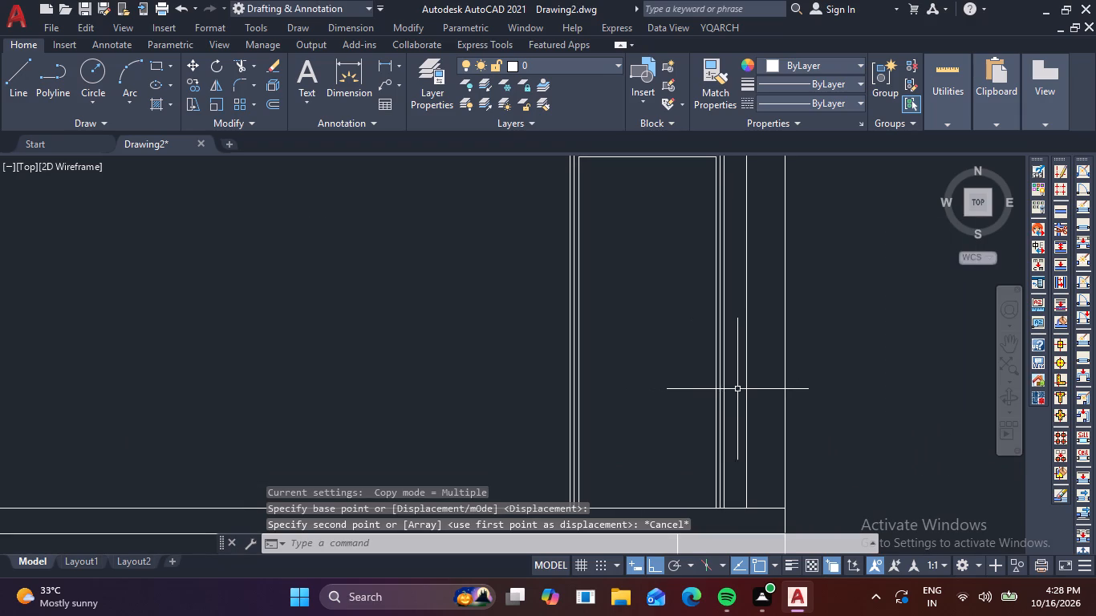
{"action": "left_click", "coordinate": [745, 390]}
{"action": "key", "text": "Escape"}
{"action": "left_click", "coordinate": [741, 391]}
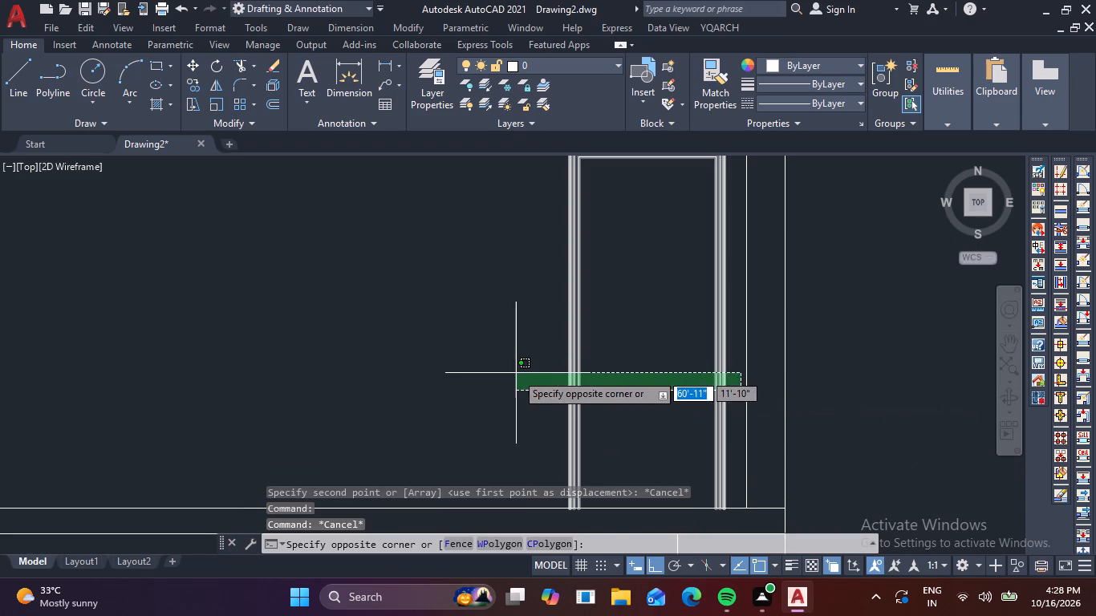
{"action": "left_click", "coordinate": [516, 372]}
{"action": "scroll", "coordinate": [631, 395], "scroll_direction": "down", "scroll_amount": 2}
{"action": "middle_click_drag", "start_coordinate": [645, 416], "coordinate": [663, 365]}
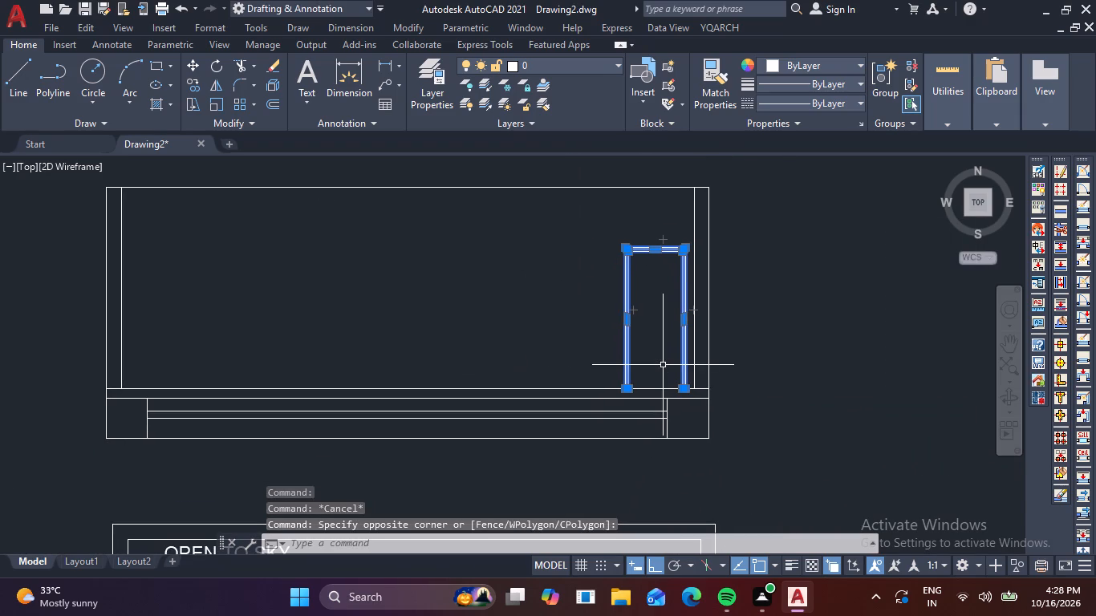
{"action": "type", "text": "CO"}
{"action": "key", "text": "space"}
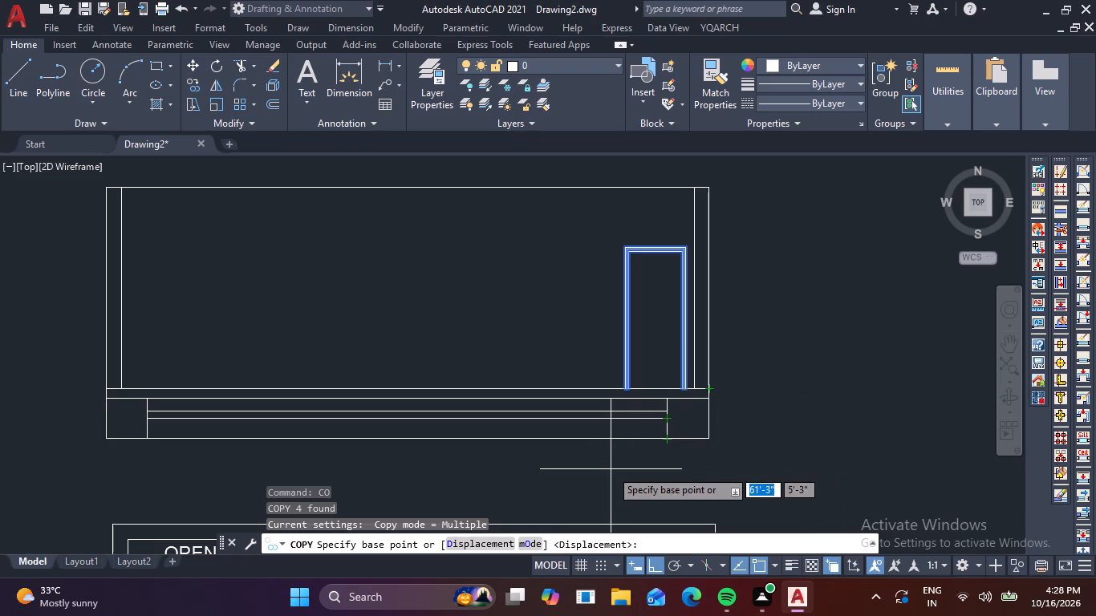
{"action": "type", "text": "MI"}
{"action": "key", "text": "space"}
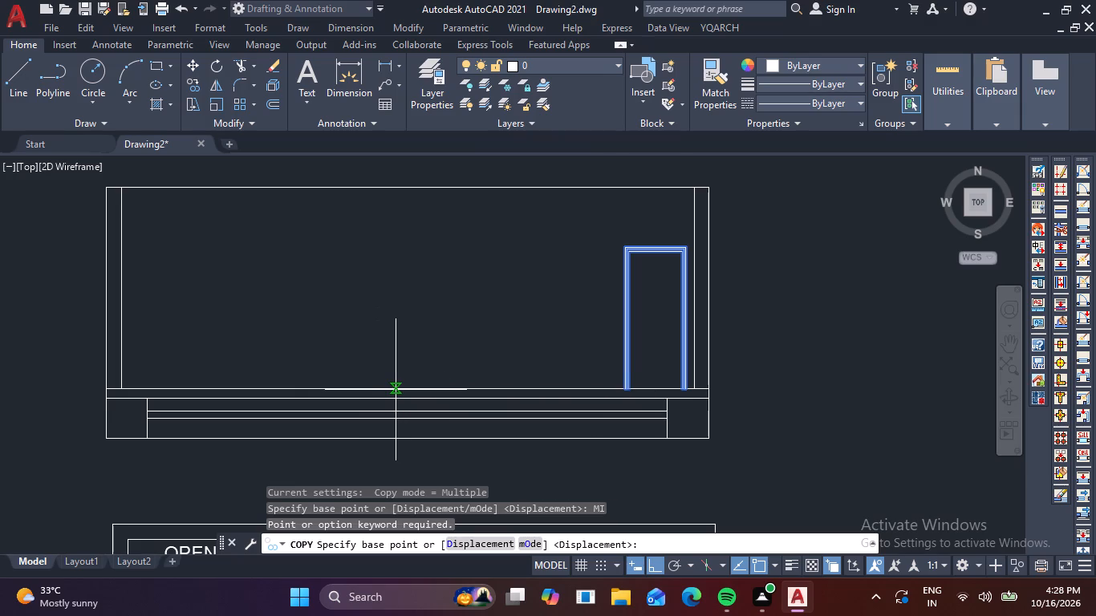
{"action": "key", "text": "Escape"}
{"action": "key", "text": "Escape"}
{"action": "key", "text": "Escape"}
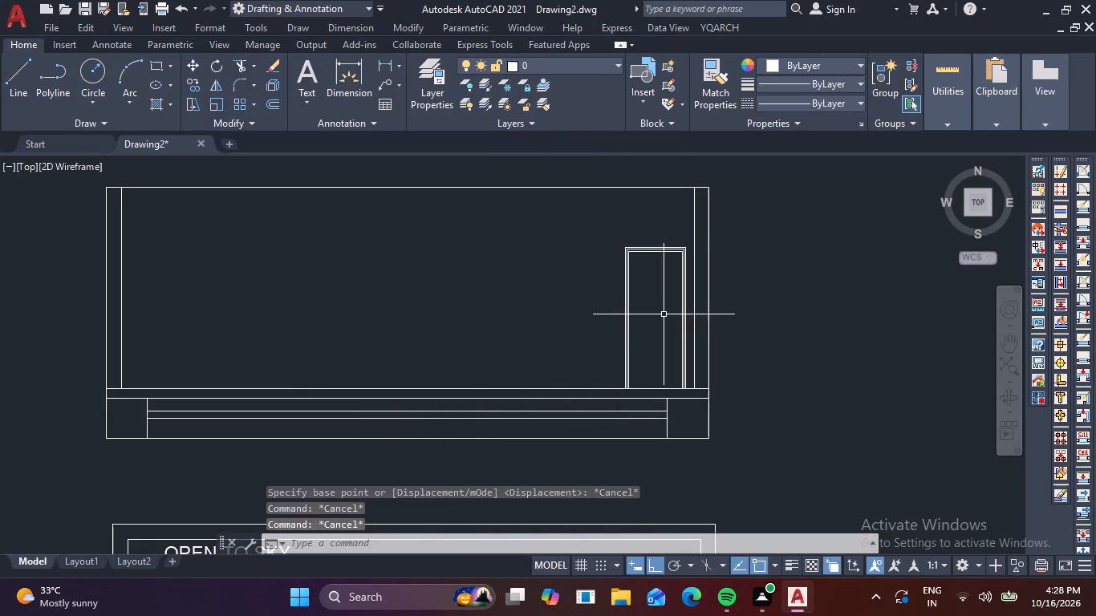
Mirror the nested door frame about the vertical centreline of the section to the left end, keeping the original.
{"action": "left_click", "coordinate": [644, 313]}
{"action": "left_click", "coordinate": [581, 292]}
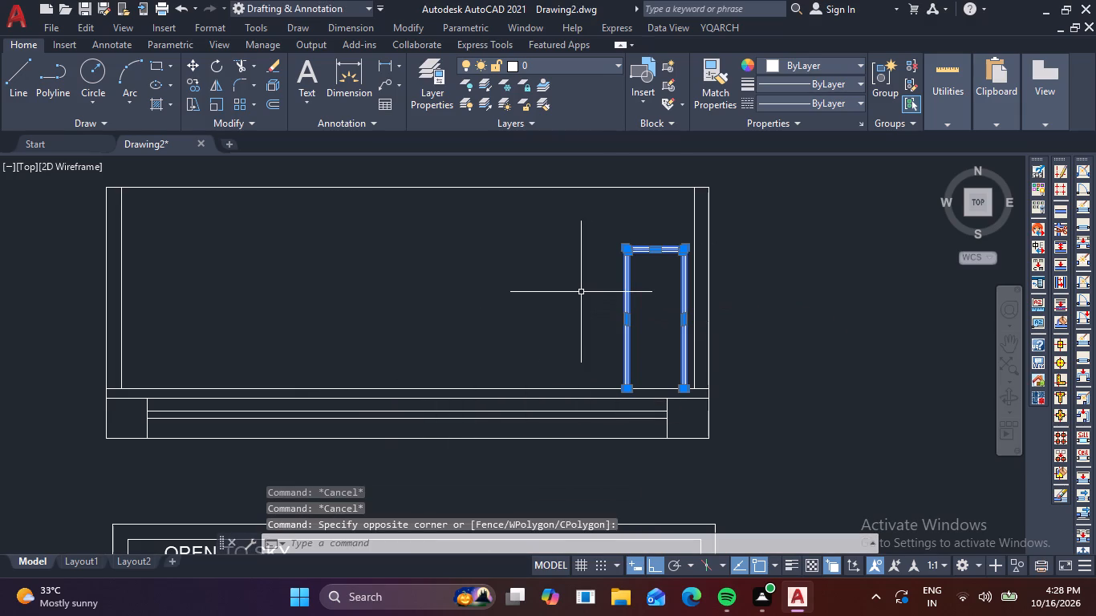
{"action": "type", "text": "MI"}
{"action": "key", "text": "space"}
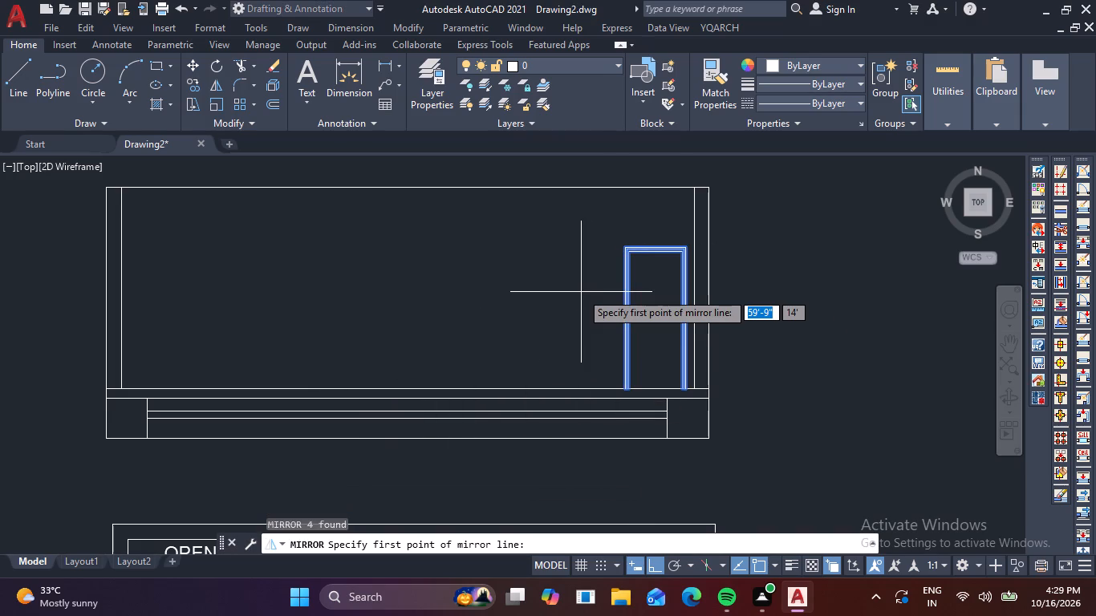
{"action": "left_click", "coordinate": [409, 390]}
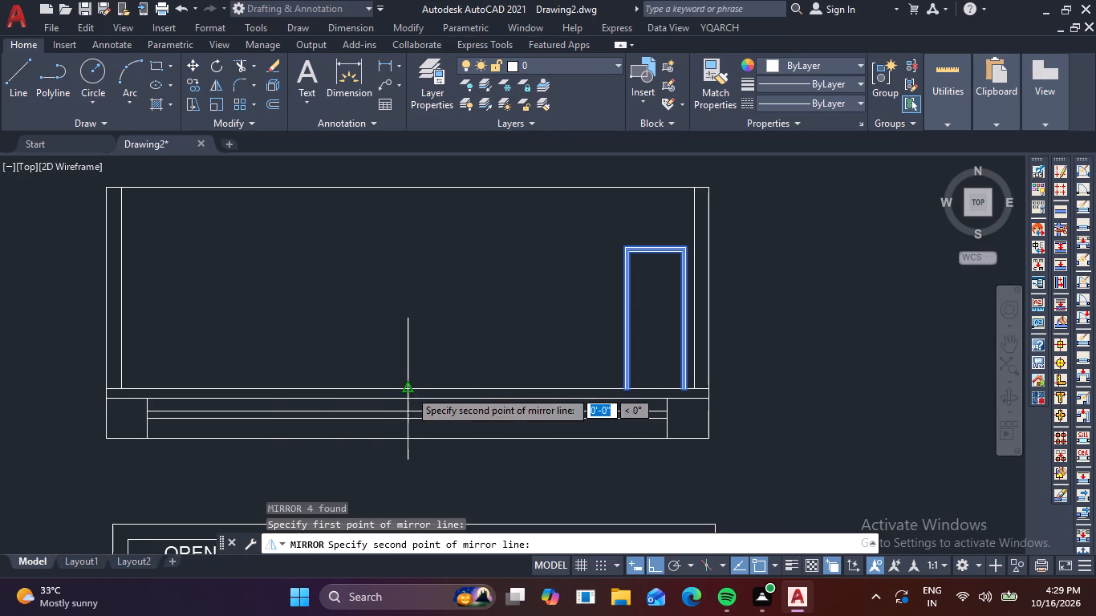
{"action": "left_click", "coordinate": [428, 257]}
{"action": "key", "text": "space"}
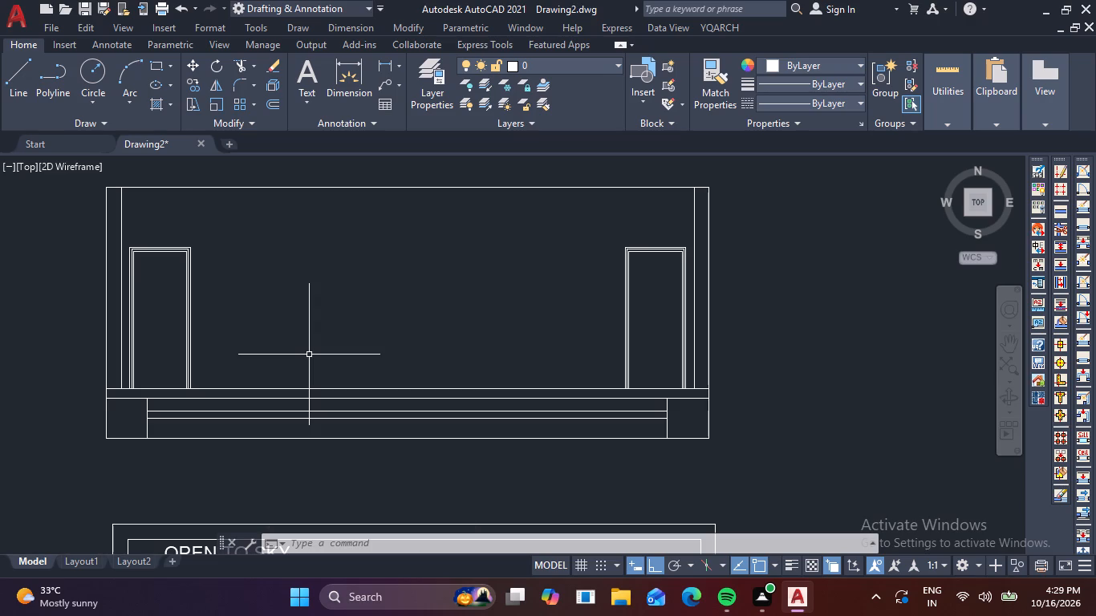
Draw a vertical line from the upper slab line at mid-span up to the top line of the section.
{"action": "type", "text": "L"}
{"action": "key", "text": "space"}
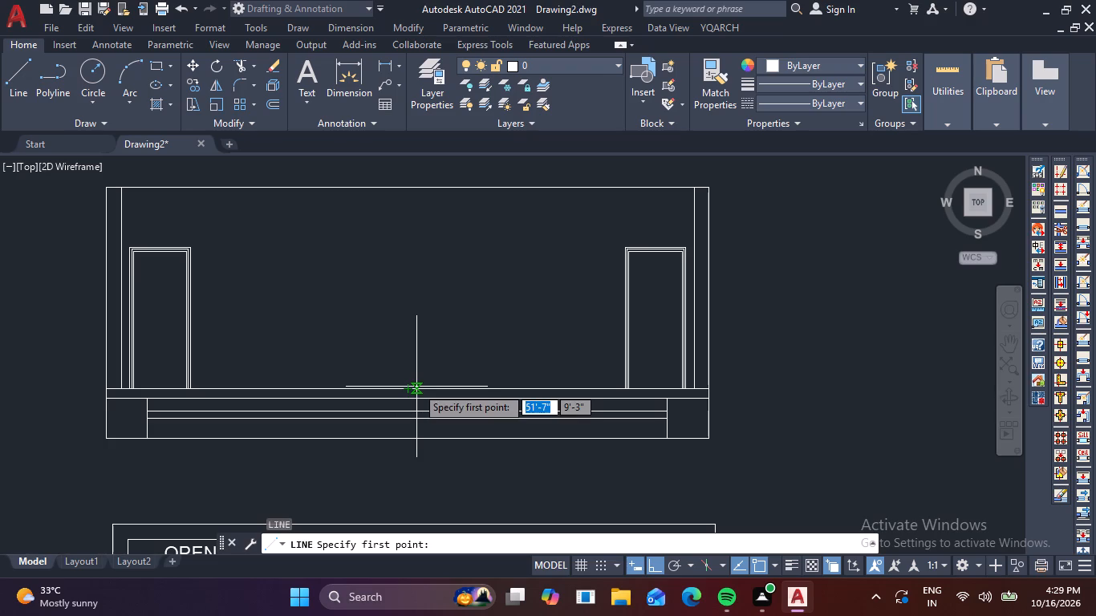
{"action": "left_click", "coordinate": [416, 387]}
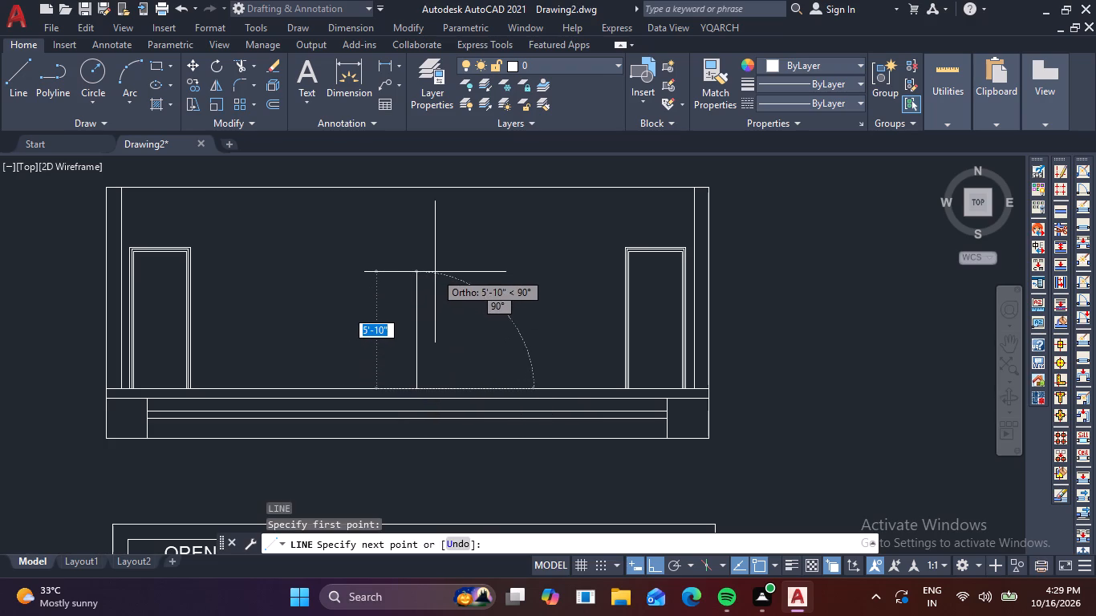
{"action": "left_click", "coordinate": [413, 189]}
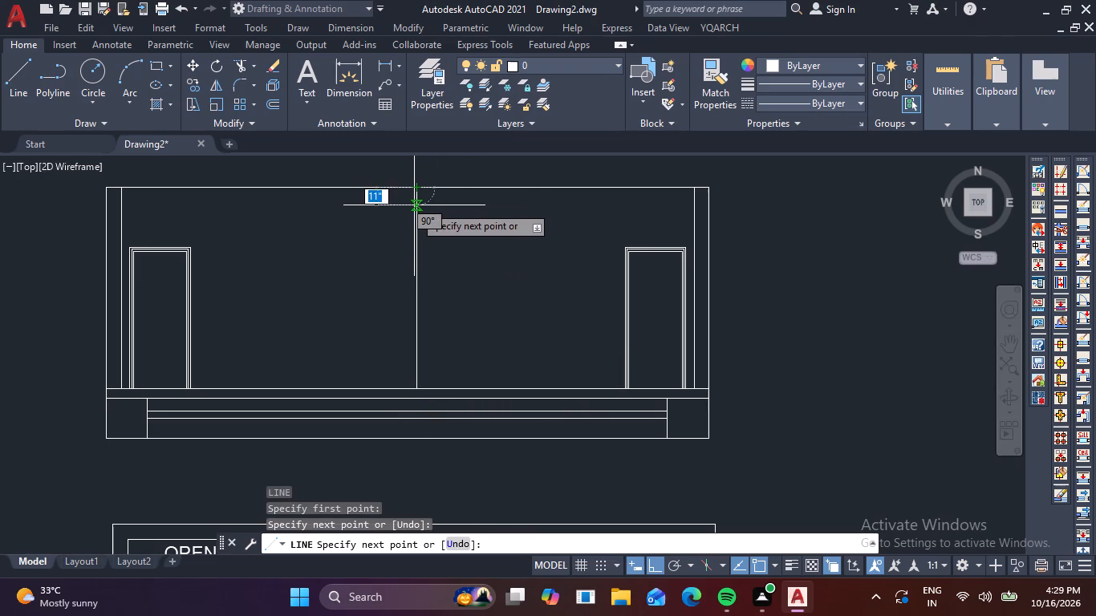
{"action": "key", "text": "space"}
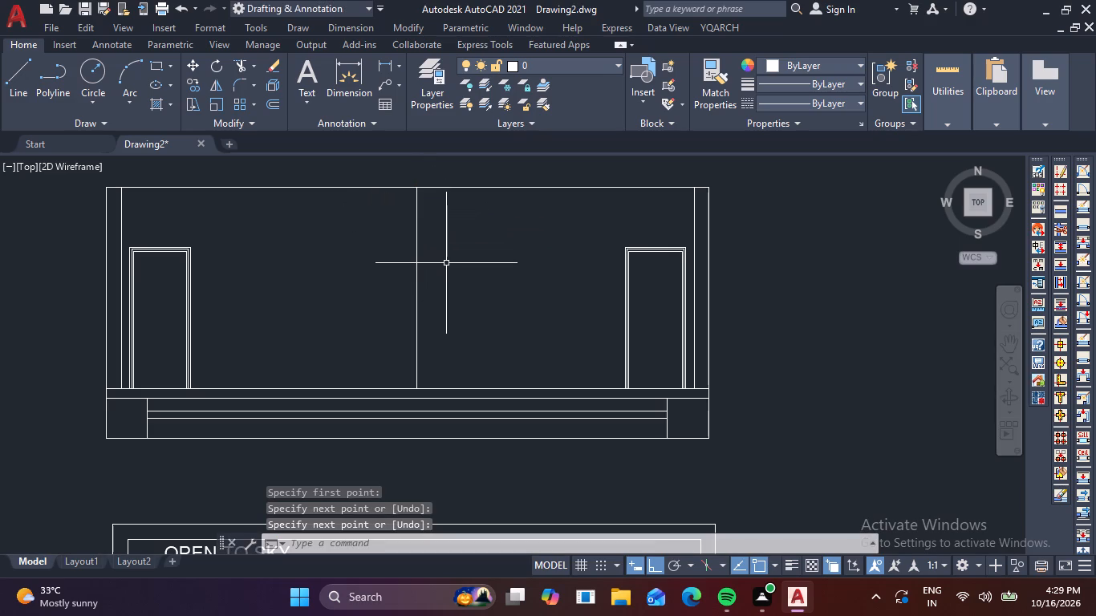
Offset the central vertical line 9" toward the left door to form the middle wall.
{"action": "key", "text": "o"}
{"action": "key", "text": "Return"}
{"action": "type", "text": "9\""}
{"action": "key", "text": "Return"}
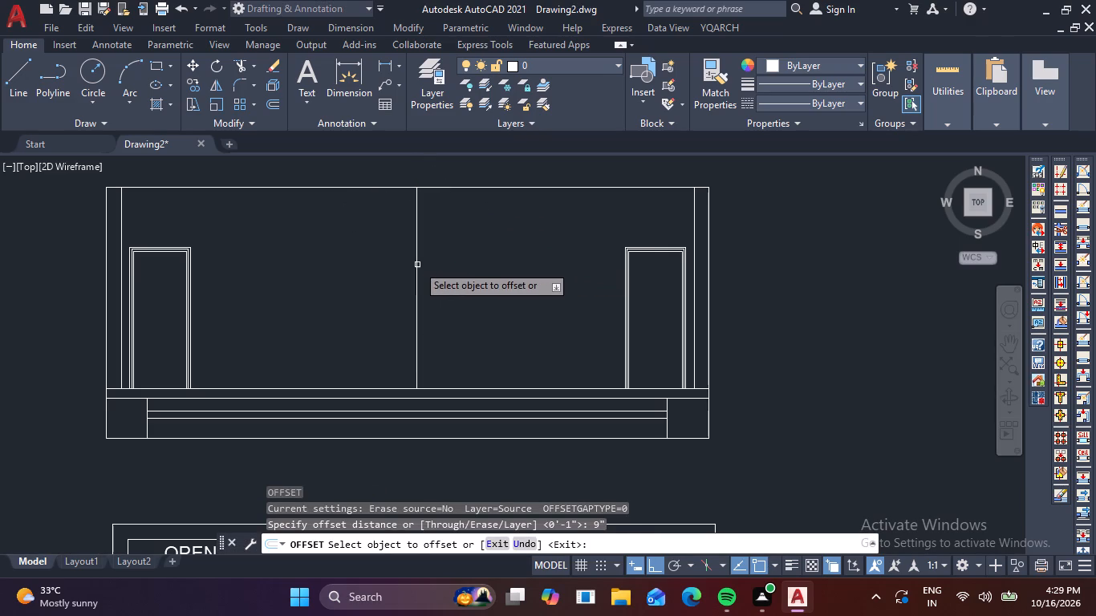
{"action": "double_click", "coordinate": [417, 265]}
{"action": "left_click", "coordinate": [371, 273]}
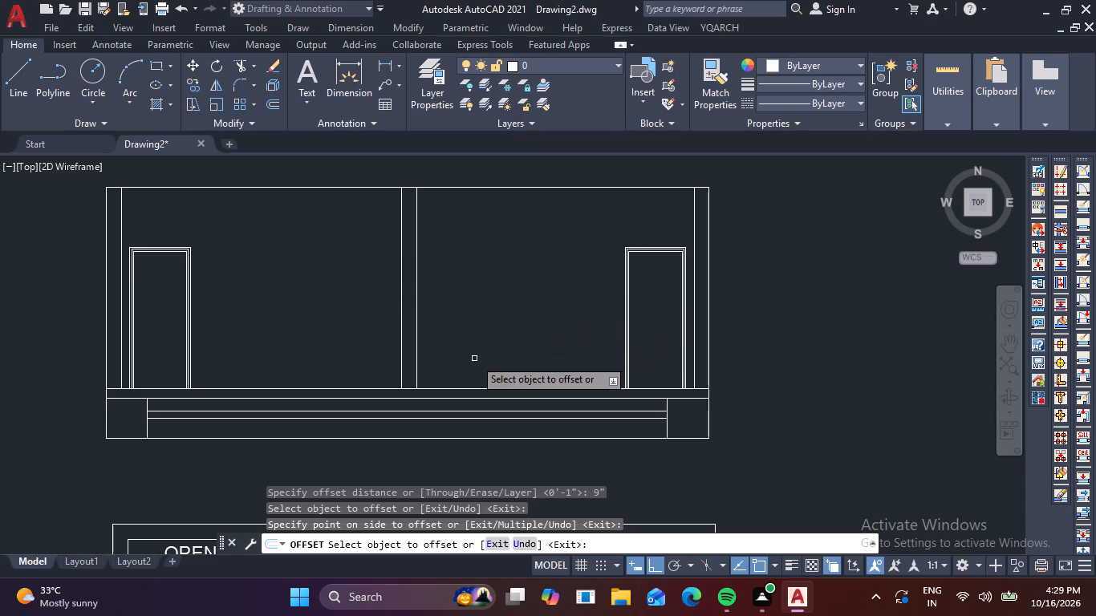
{"action": "key", "text": "Escape"}
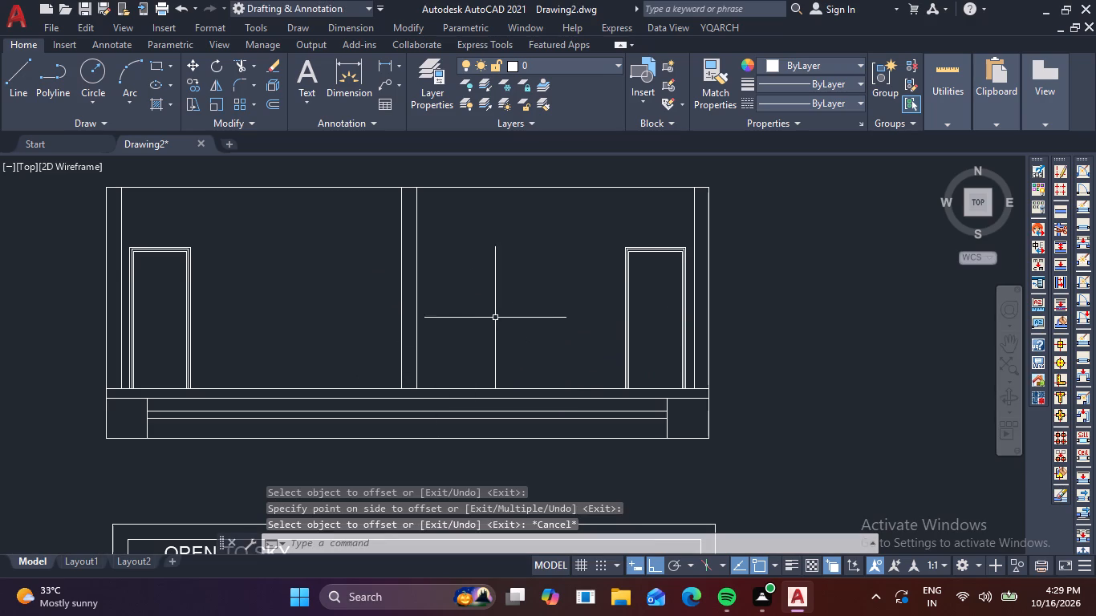
Draw a roughly square window rectangle between the middle wall and the right door, its top level with the door head.
{"action": "middle_click_drag", "start_coordinate": [495, 318], "coordinate": [505, 344]}
{"action": "key", "text": "Escape"}
{"action": "key", "text": "Escape"}
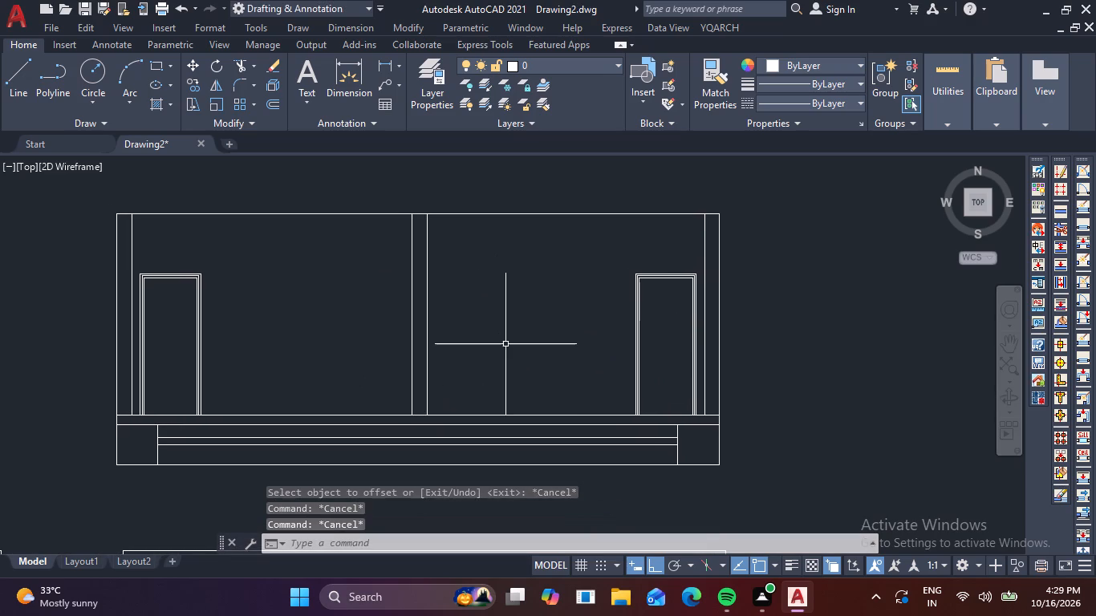
{"action": "key", "text": "Escape"}
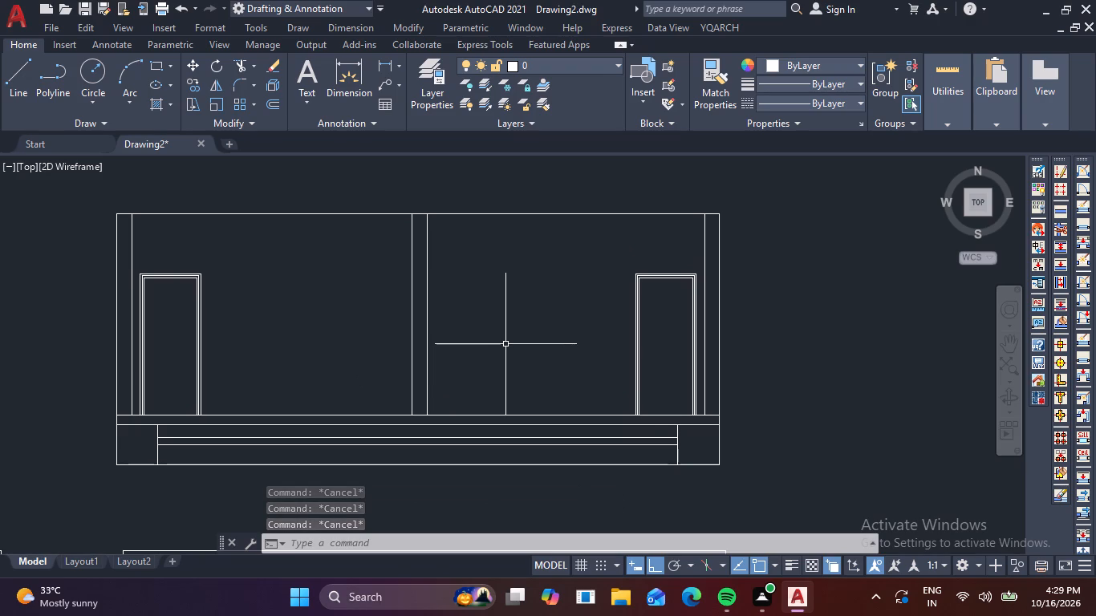
{"action": "left_click", "coordinate": [162, 67]}
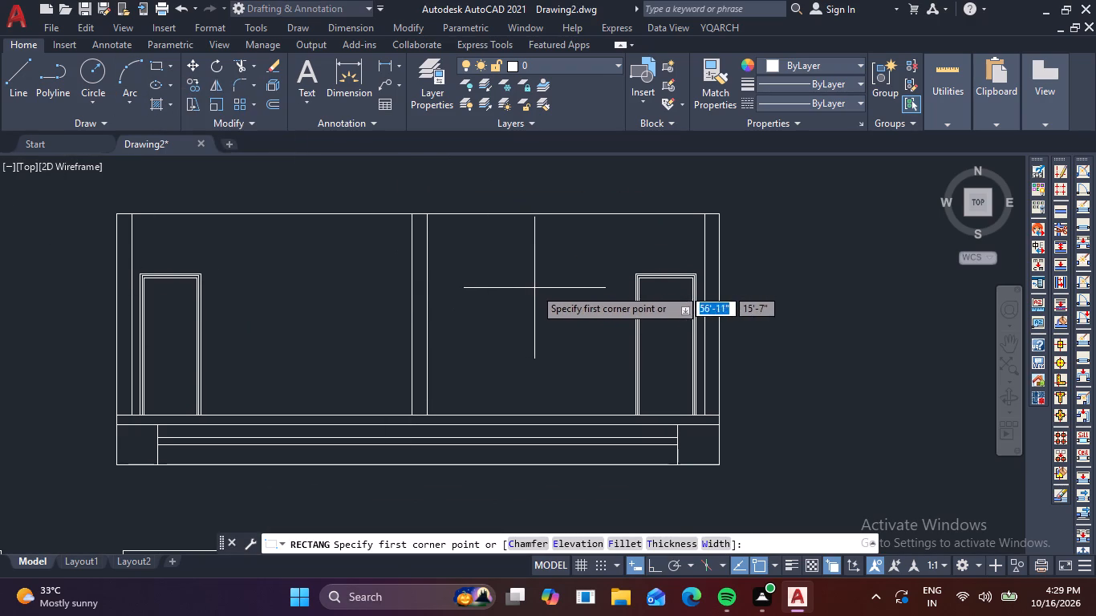
{"action": "scroll", "coordinate": [569, 290], "scroll_direction": "up", "scroll_amount": 1}
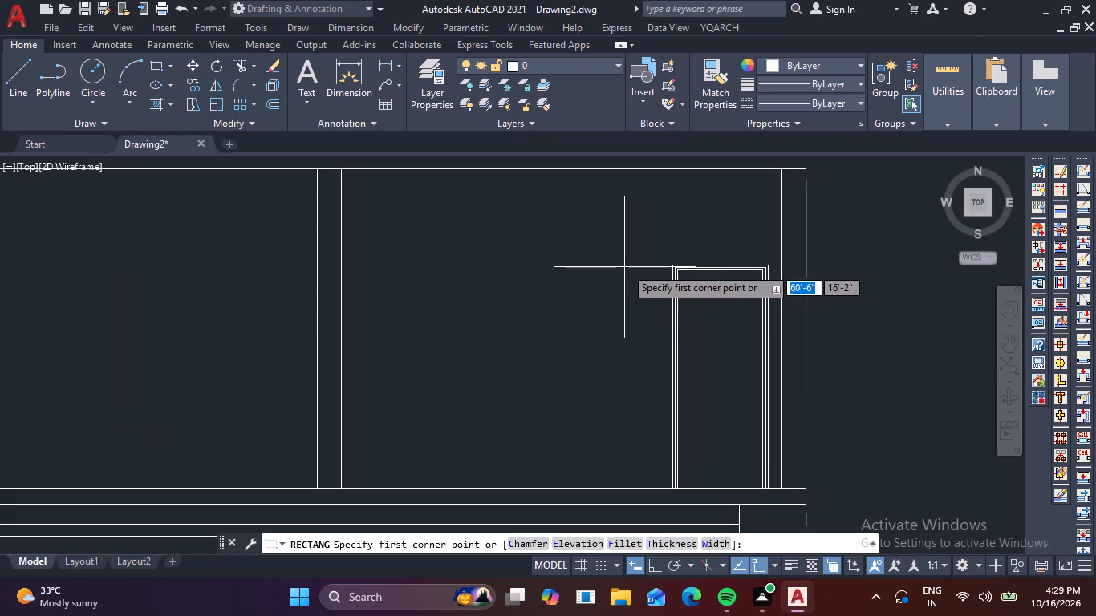
{"action": "left_click", "coordinate": [385, 267]}
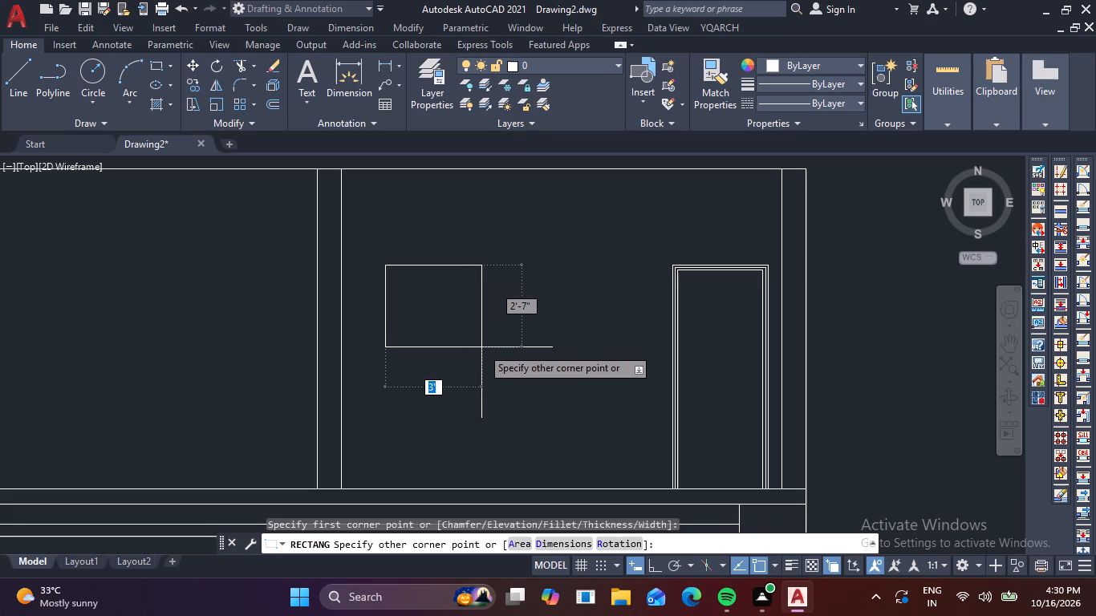
{"action": "left_click", "coordinate": [473, 353]}
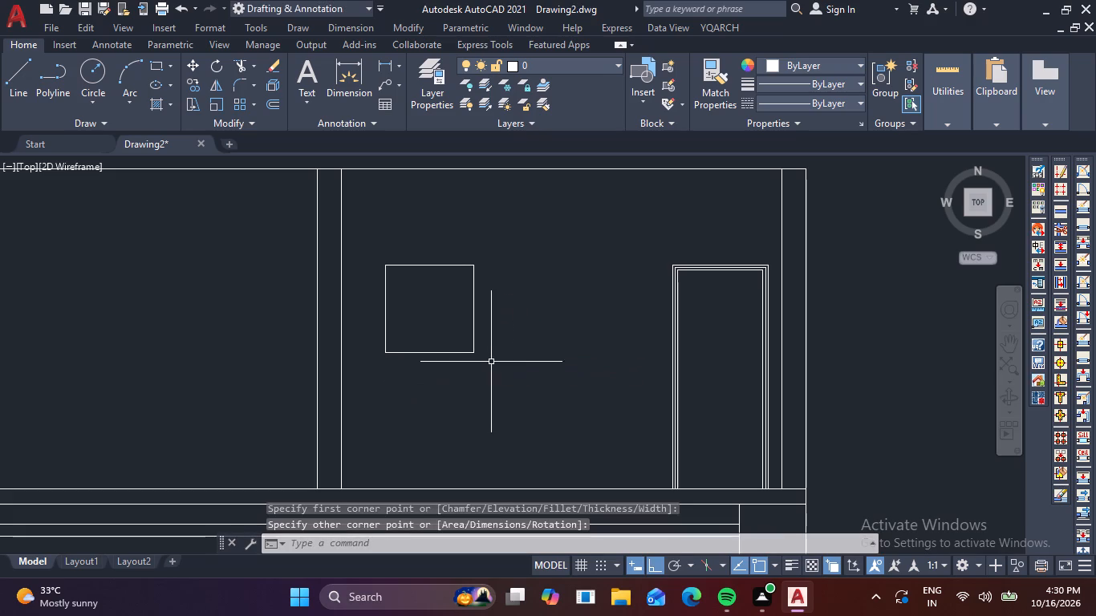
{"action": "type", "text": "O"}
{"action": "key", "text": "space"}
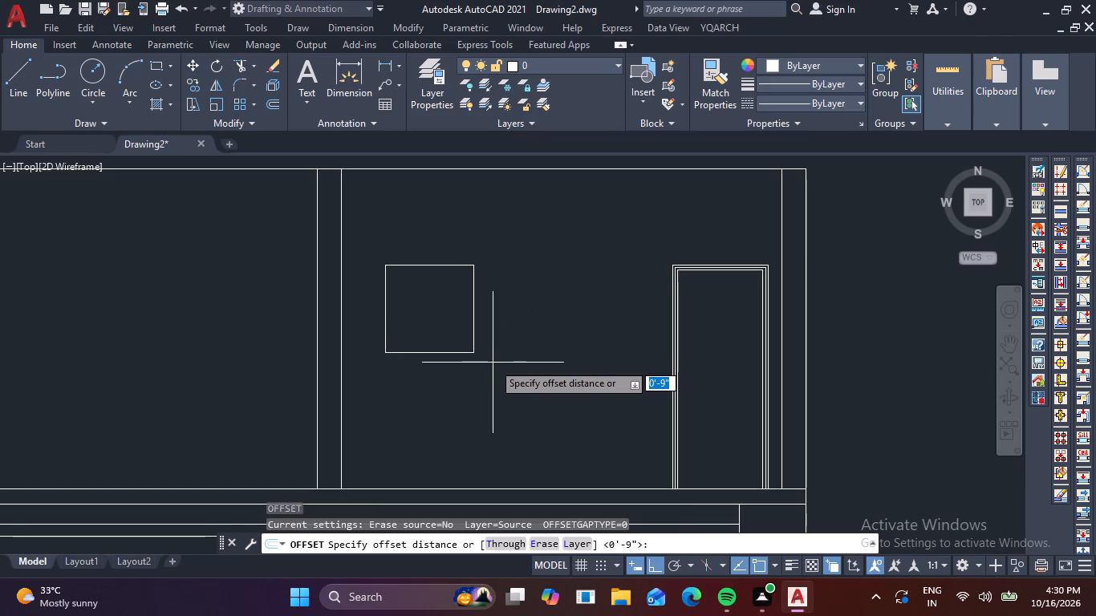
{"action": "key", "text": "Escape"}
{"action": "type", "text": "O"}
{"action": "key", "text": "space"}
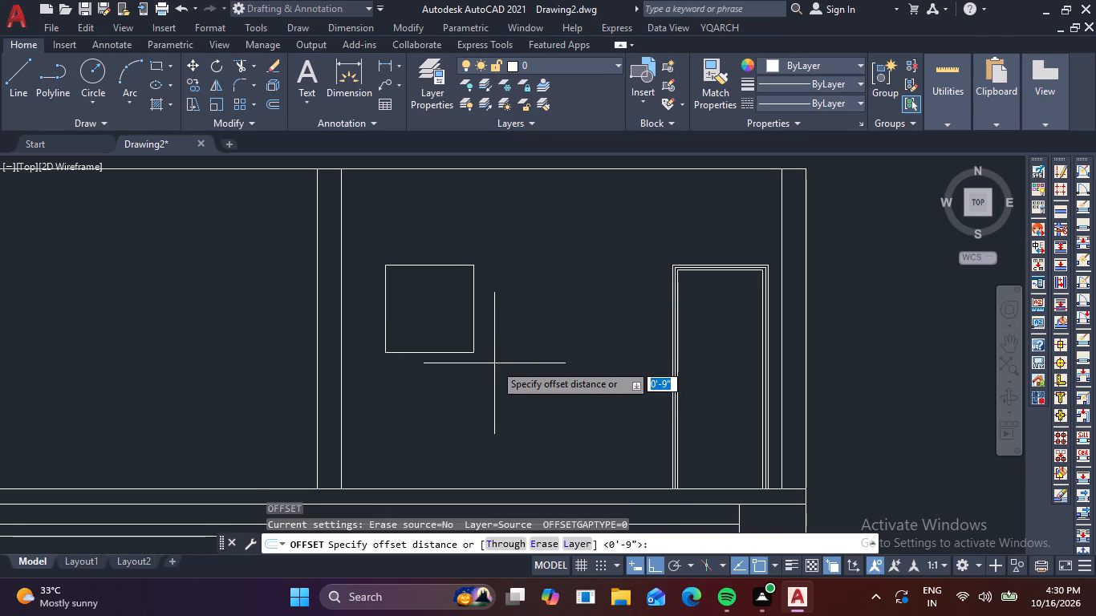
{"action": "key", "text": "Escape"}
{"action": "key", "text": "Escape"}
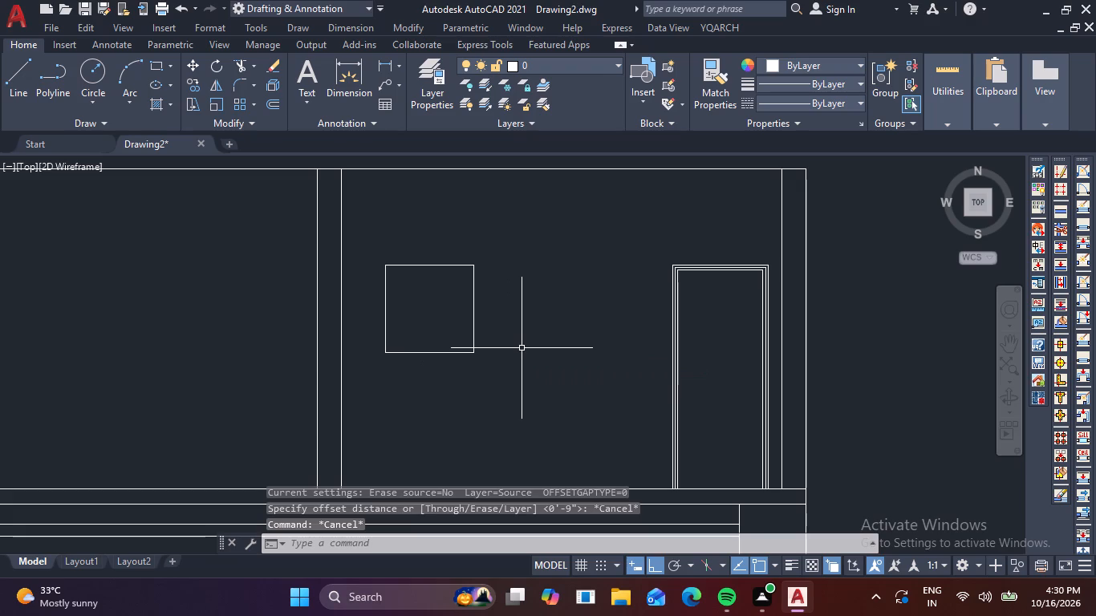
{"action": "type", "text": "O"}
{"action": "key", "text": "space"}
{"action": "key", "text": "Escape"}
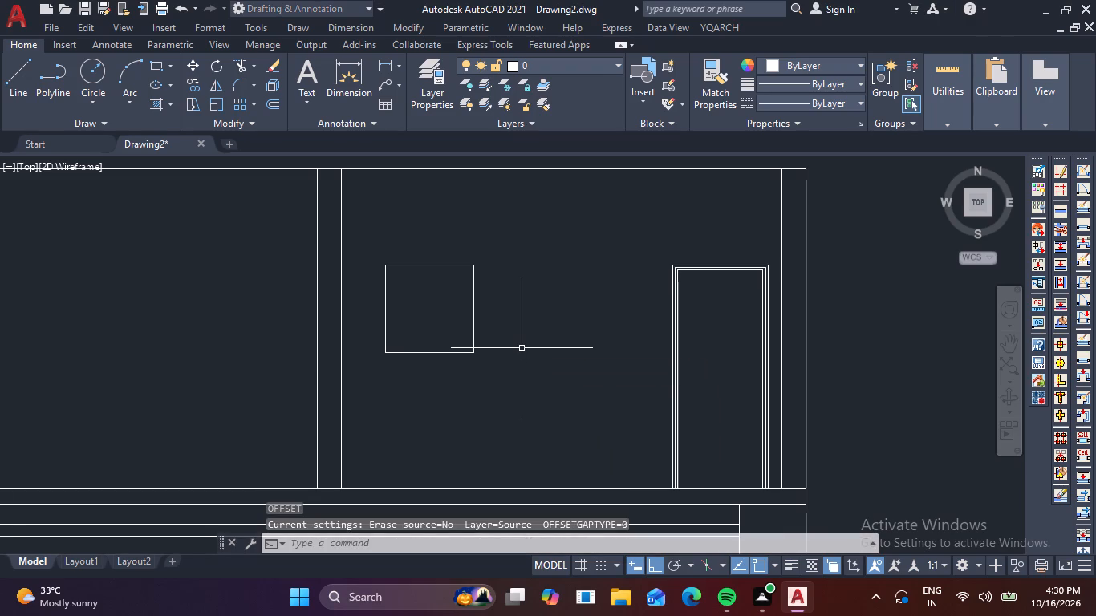
Offset the window rectangle inward twice at 1" spacing to form its nested frame lines.
{"action": "key", "text": "o"}
{"action": "key", "text": "space"}
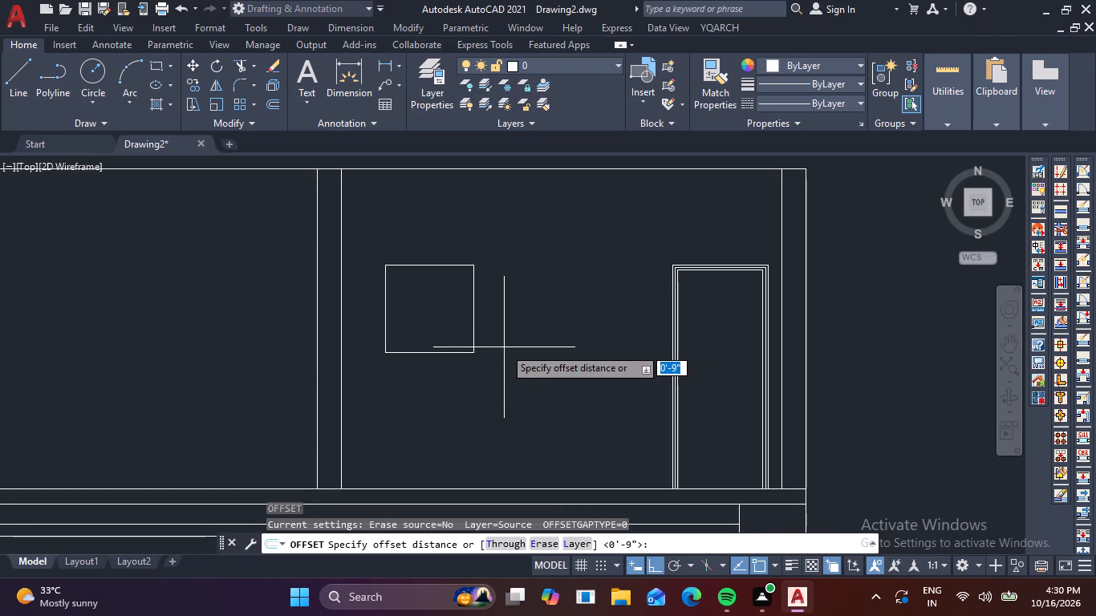
{"action": "key", "text": "1"}
{"action": "key", "text": "space"}
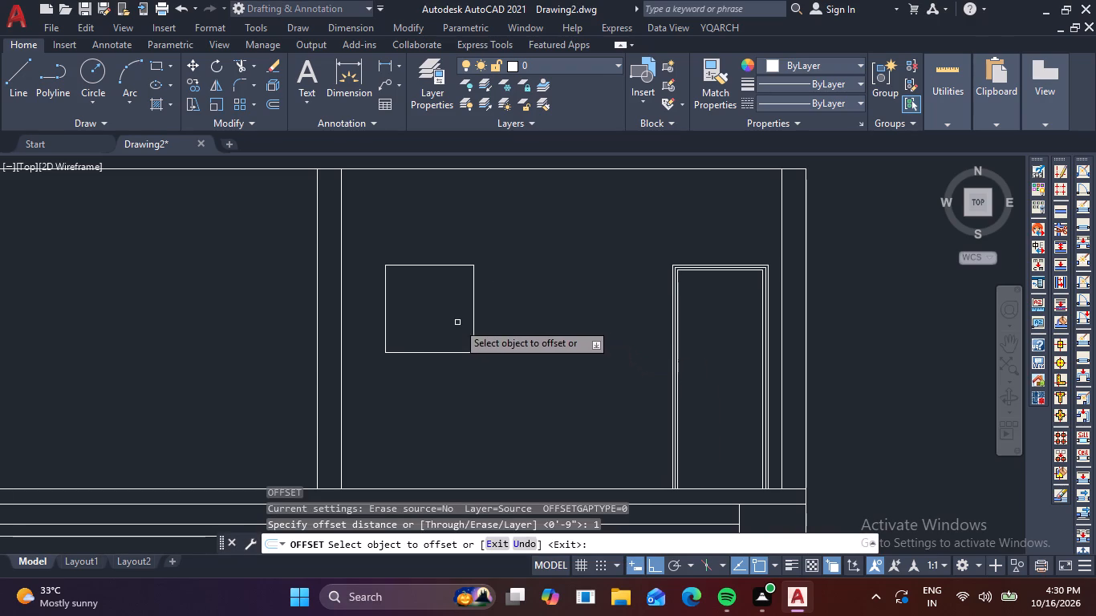
{"action": "left_click", "coordinate": [473, 325]}
{"action": "left_click", "coordinate": [429, 306]}
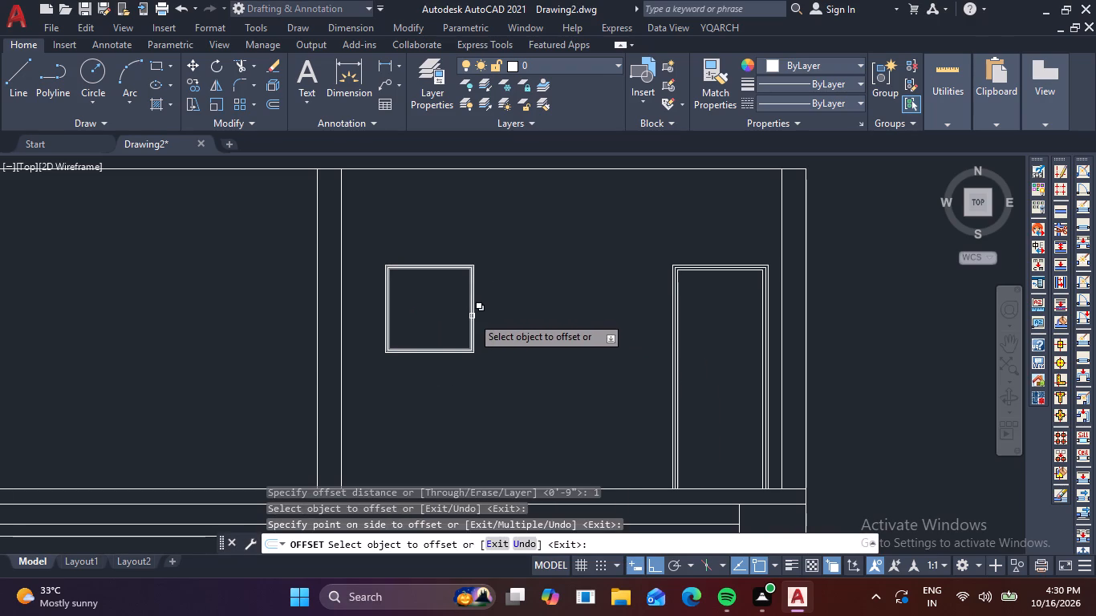
{"action": "left_click", "coordinate": [472, 316]}
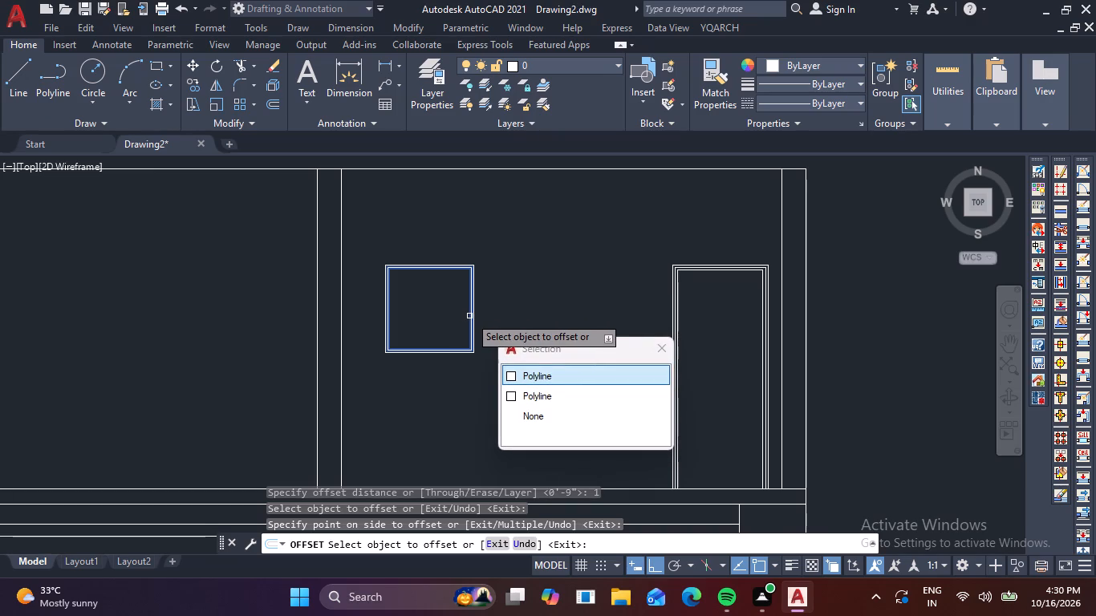
{"action": "left_click", "coordinate": [469, 316]}
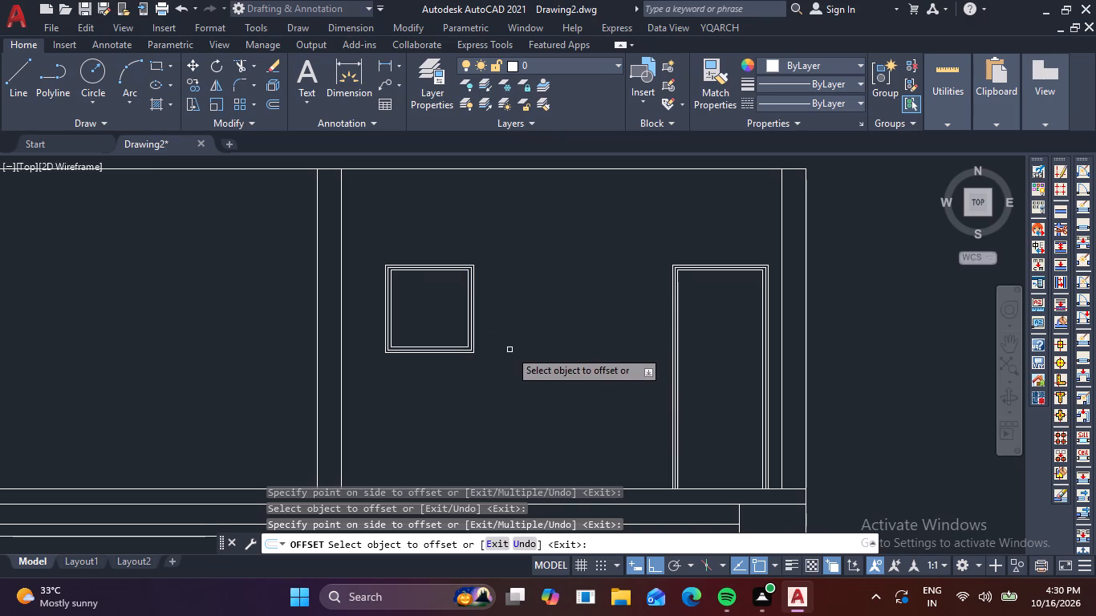
{"action": "key", "text": "Escape"}
Trim away the bottom line of the left footing block below the slab.
{"action": "scroll", "coordinate": [509, 350], "scroll_direction": "down", "scroll_amount": 1}
{"action": "scroll", "coordinate": [576, 355], "scroll_direction": "down", "scroll_amount": 1}
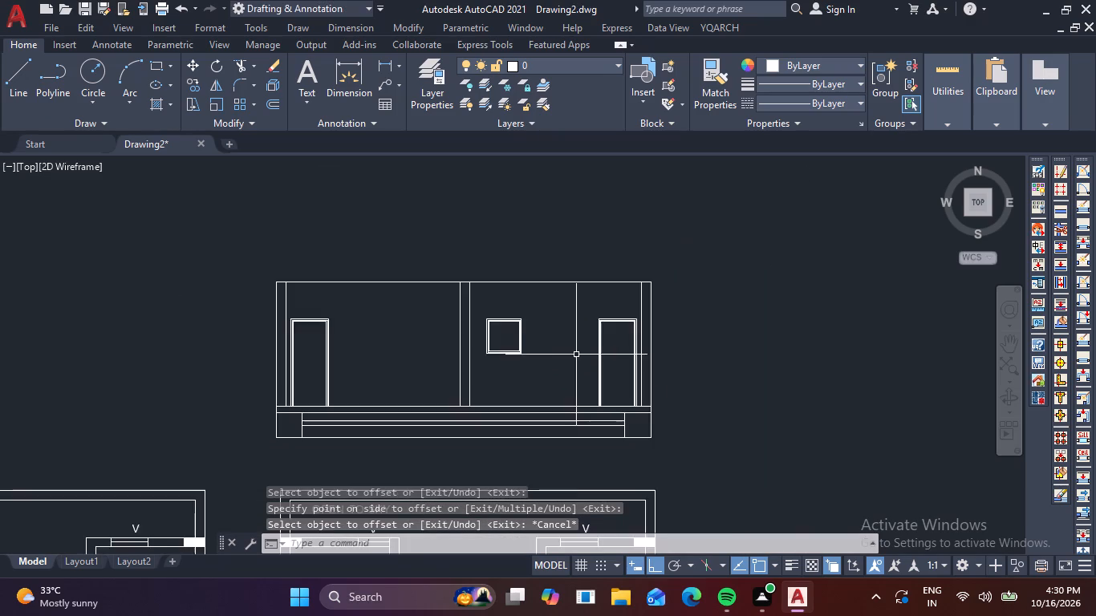
{"action": "scroll", "coordinate": [576, 355], "scroll_direction": "down", "scroll_amount": 1}
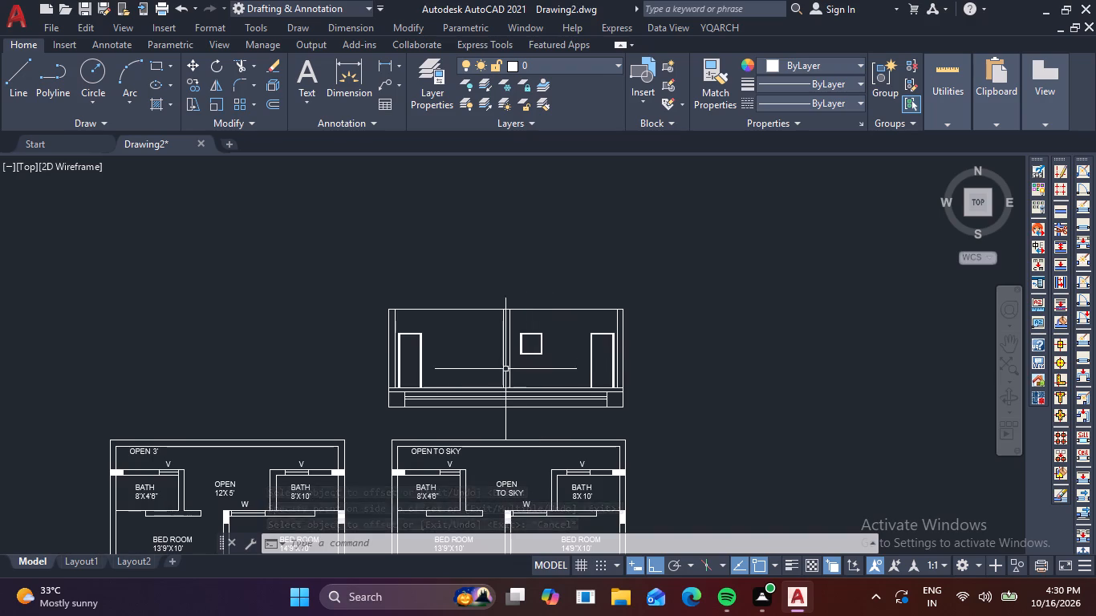
{"action": "scroll", "coordinate": [462, 397], "scroll_direction": "up", "scroll_amount": 2}
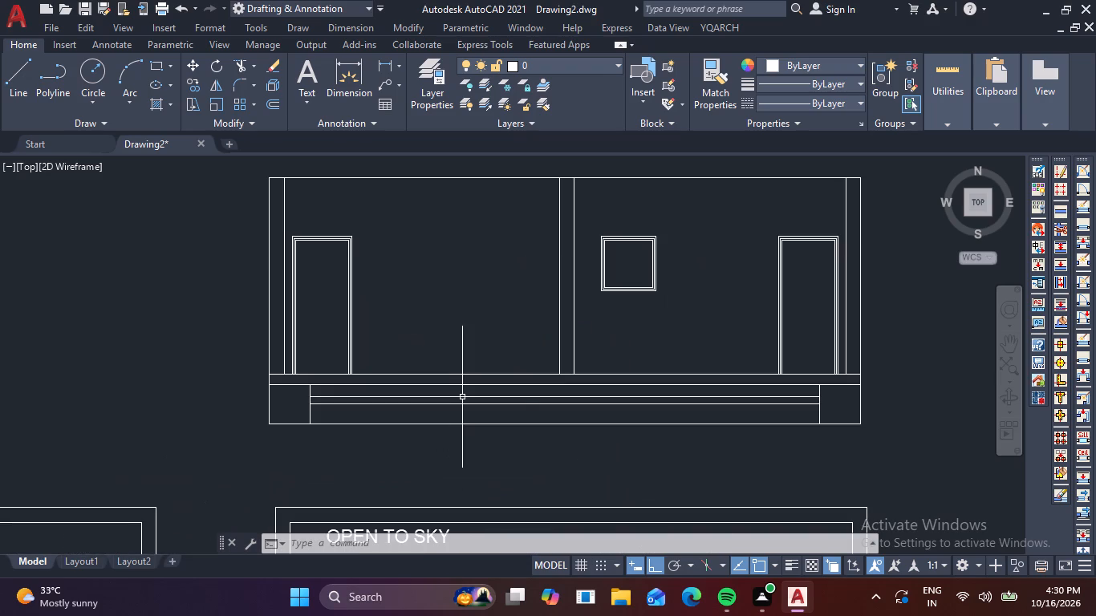
{"action": "scroll", "coordinate": [298, 431], "scroll_direction": "up", "scroll_amount": 2}
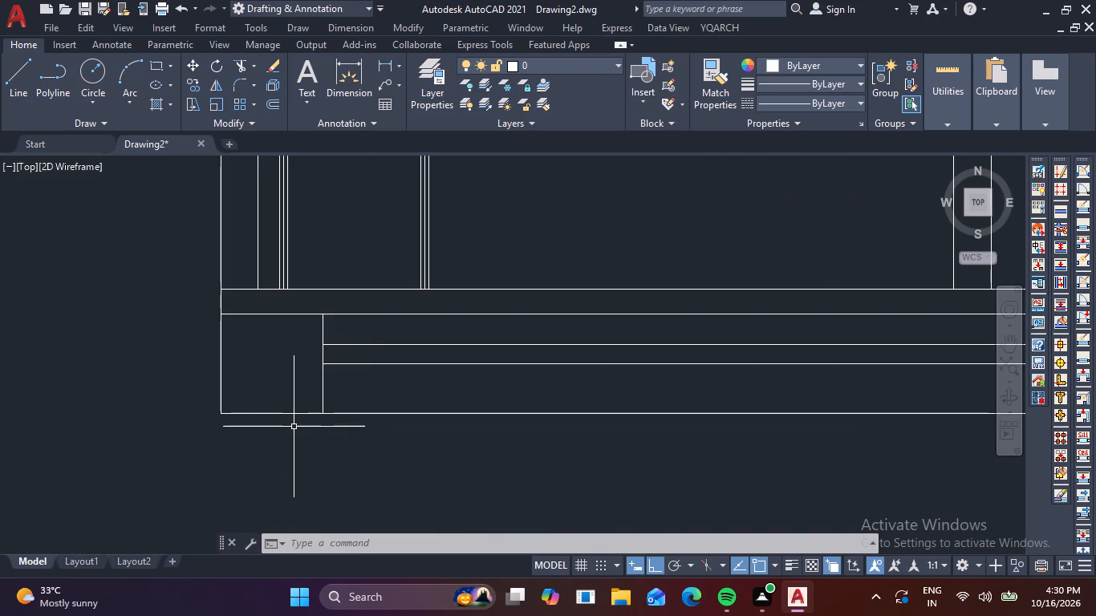
{"action": "type", "text": "TR"}
{"action": "key", "text": "space"}
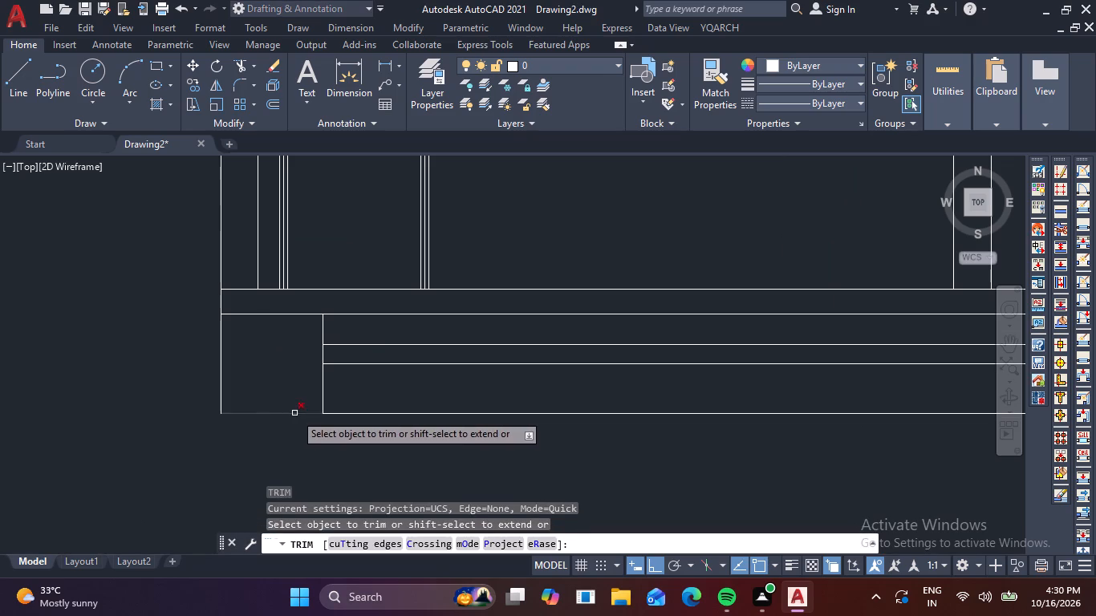
{"action": "left_click", "coordinate": [294, 412]}
{"action": "key", "text": "Escape"}
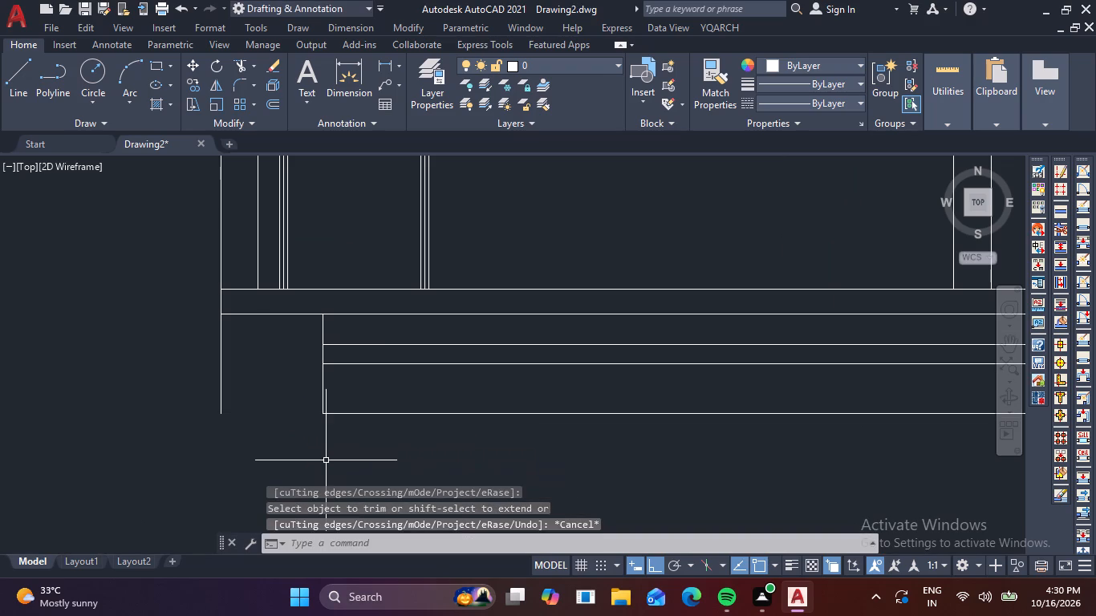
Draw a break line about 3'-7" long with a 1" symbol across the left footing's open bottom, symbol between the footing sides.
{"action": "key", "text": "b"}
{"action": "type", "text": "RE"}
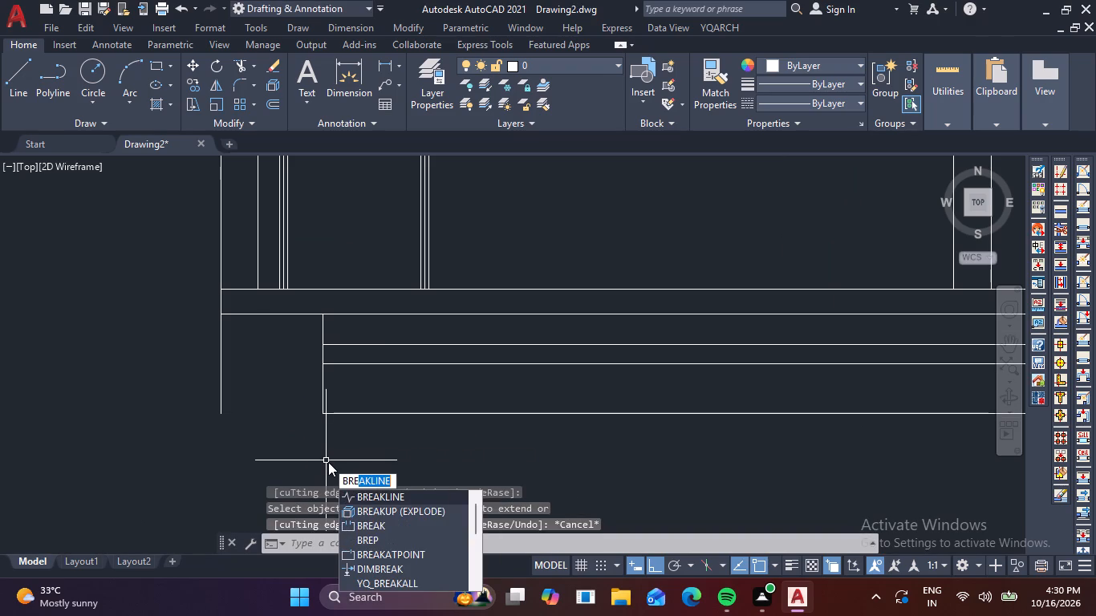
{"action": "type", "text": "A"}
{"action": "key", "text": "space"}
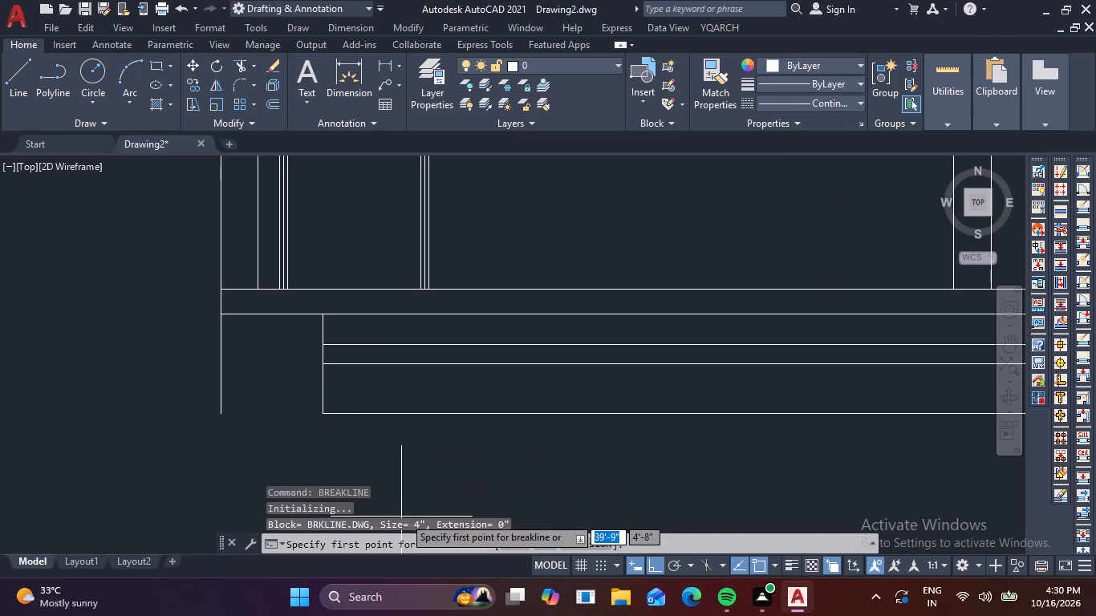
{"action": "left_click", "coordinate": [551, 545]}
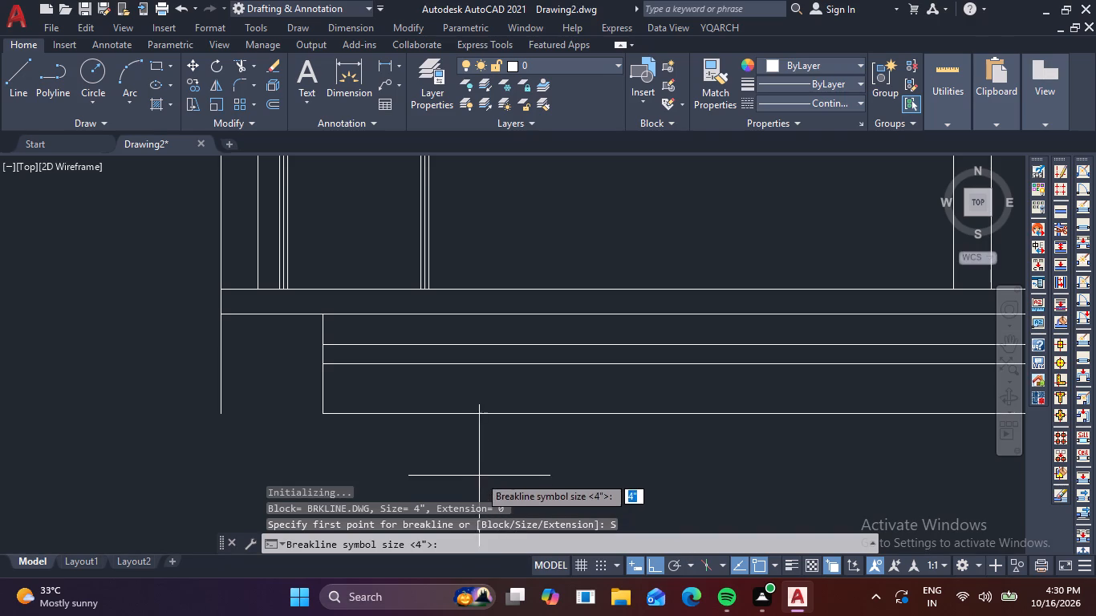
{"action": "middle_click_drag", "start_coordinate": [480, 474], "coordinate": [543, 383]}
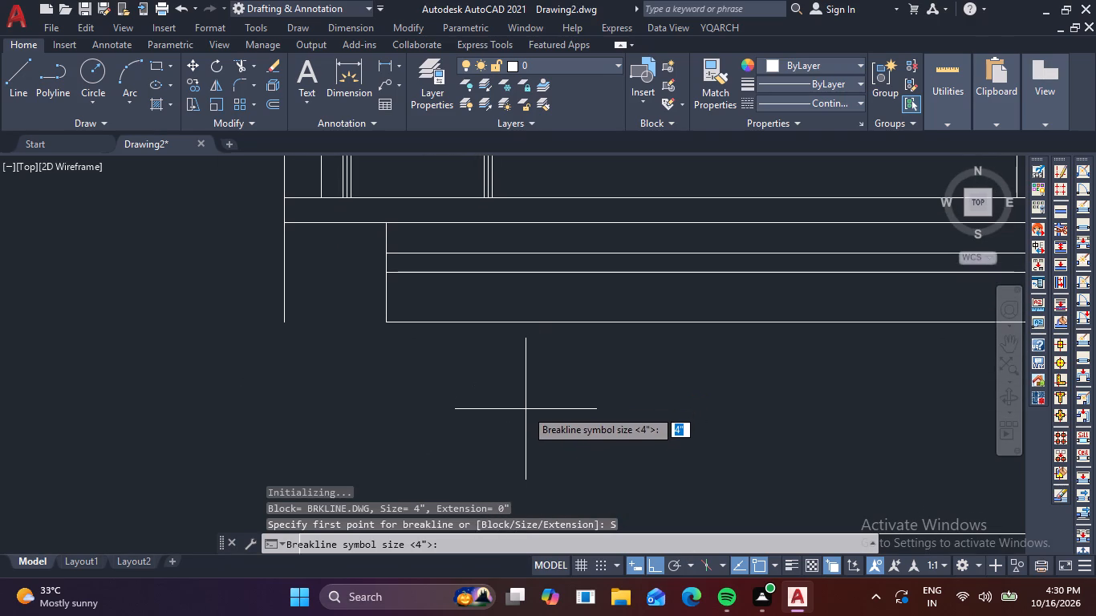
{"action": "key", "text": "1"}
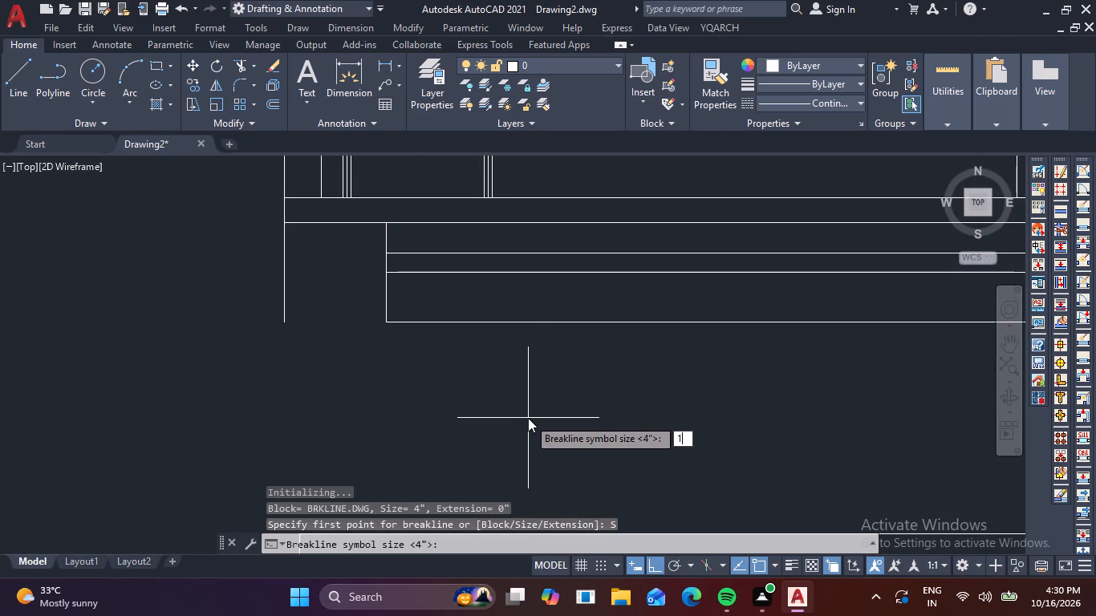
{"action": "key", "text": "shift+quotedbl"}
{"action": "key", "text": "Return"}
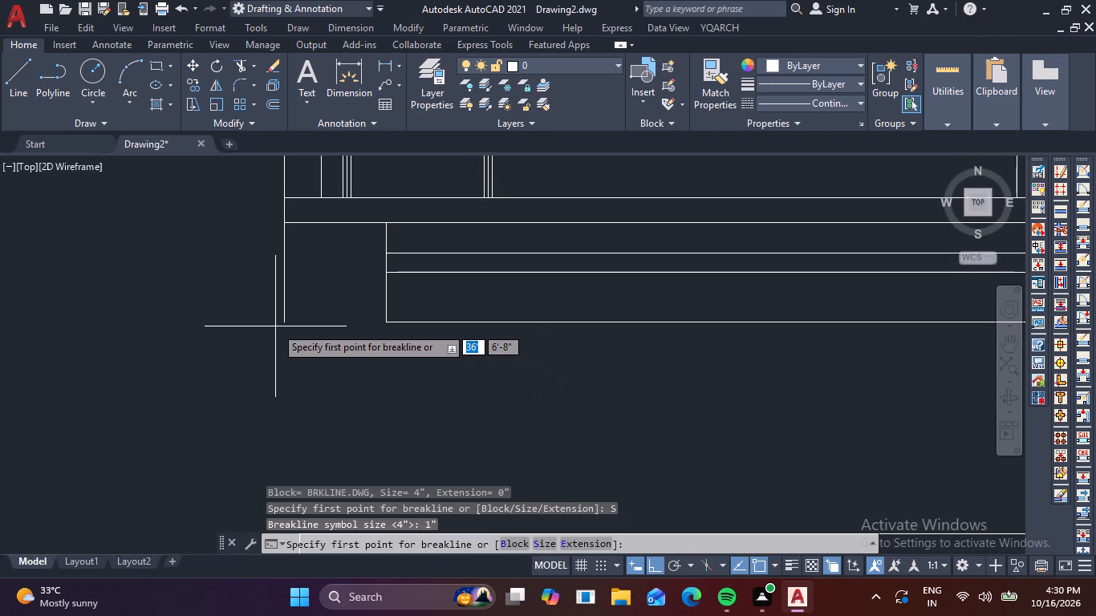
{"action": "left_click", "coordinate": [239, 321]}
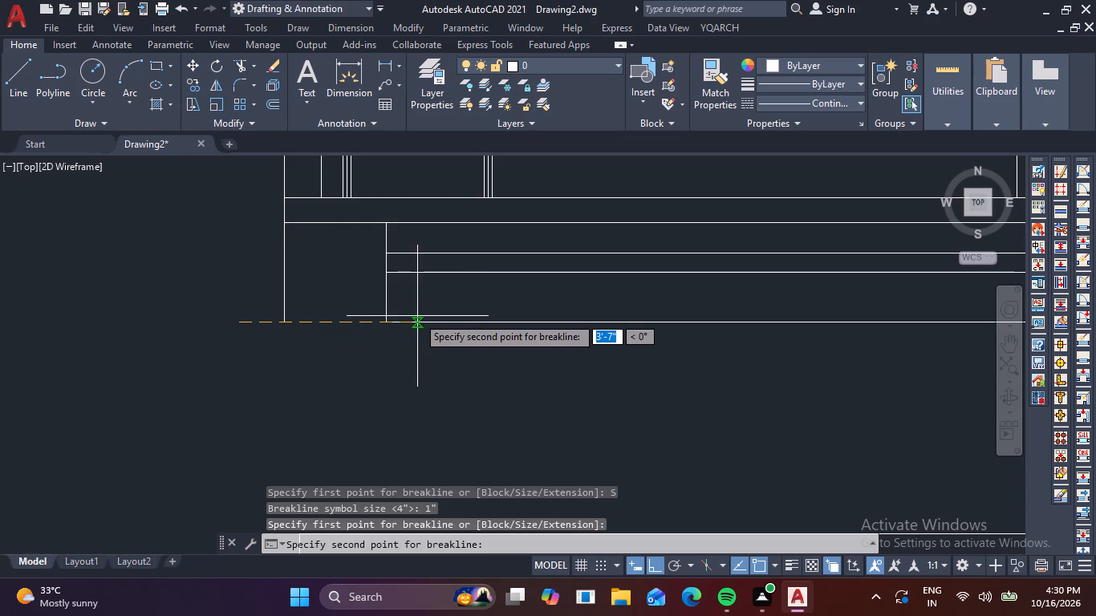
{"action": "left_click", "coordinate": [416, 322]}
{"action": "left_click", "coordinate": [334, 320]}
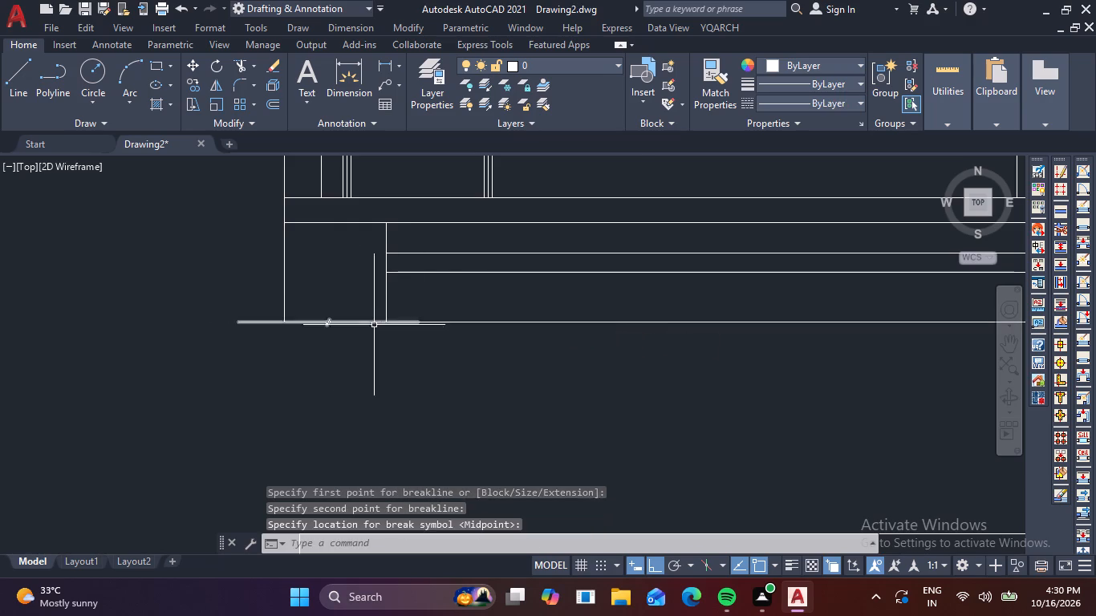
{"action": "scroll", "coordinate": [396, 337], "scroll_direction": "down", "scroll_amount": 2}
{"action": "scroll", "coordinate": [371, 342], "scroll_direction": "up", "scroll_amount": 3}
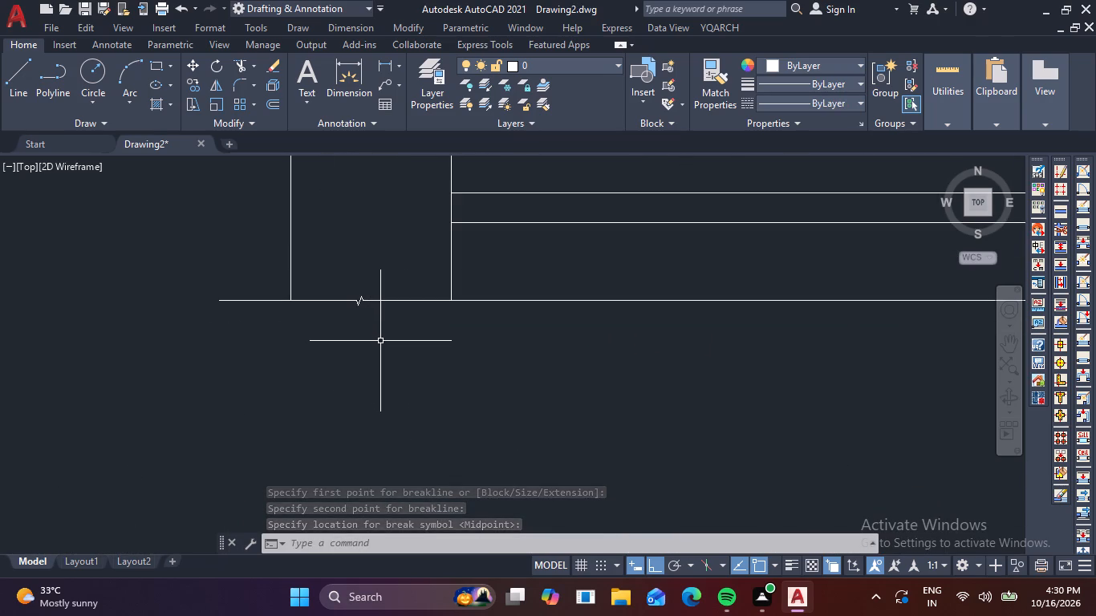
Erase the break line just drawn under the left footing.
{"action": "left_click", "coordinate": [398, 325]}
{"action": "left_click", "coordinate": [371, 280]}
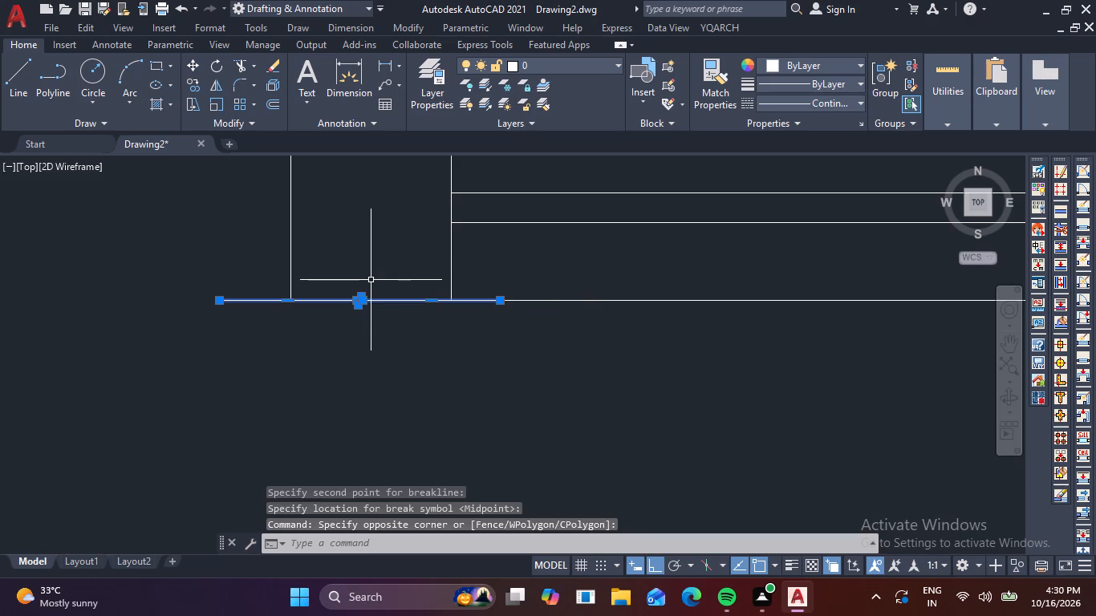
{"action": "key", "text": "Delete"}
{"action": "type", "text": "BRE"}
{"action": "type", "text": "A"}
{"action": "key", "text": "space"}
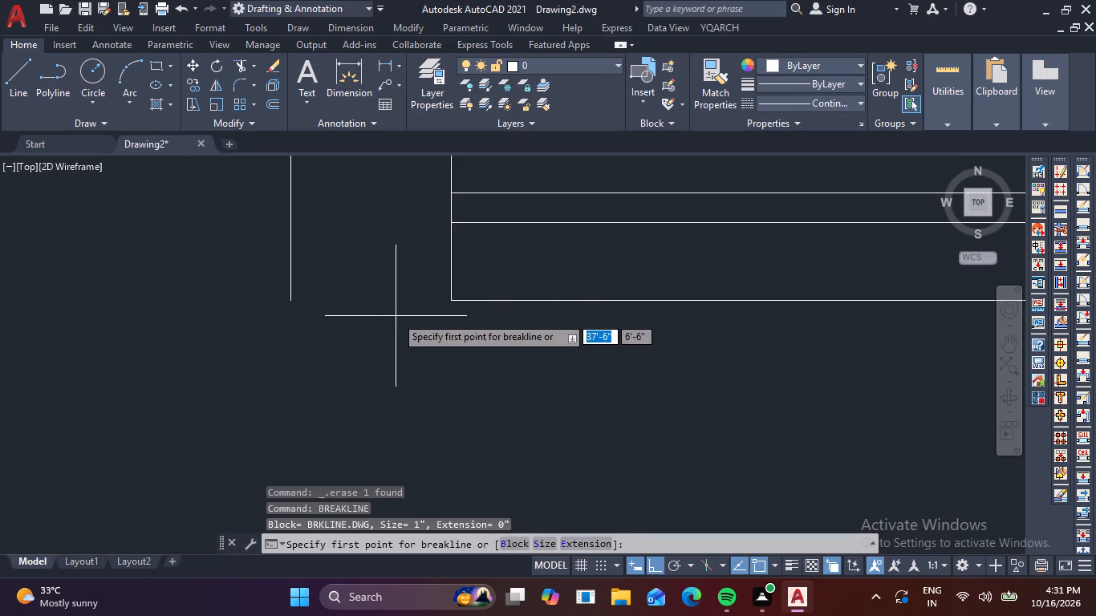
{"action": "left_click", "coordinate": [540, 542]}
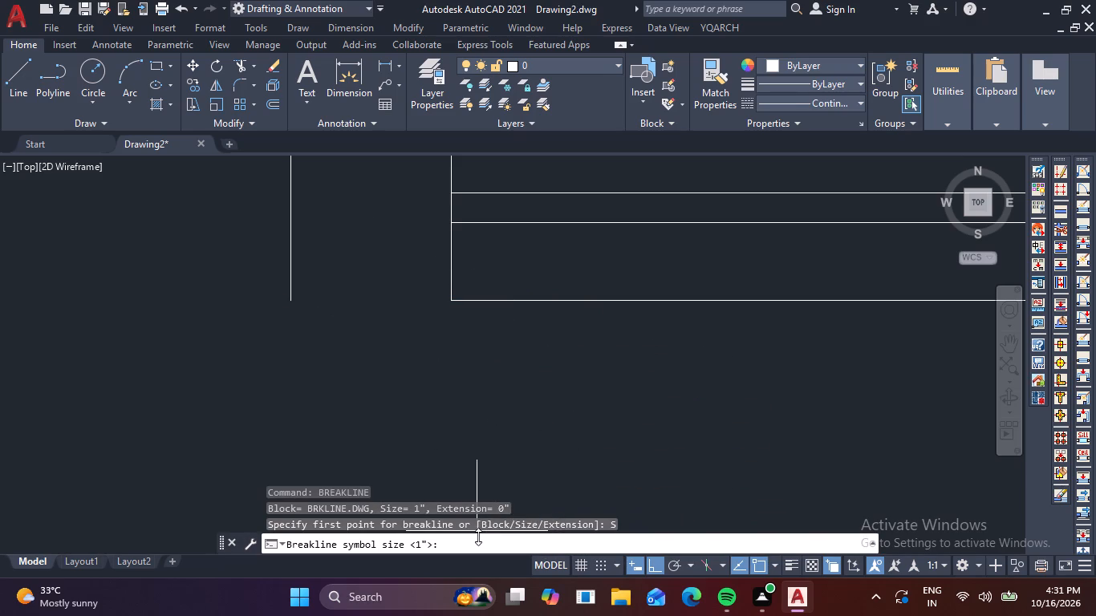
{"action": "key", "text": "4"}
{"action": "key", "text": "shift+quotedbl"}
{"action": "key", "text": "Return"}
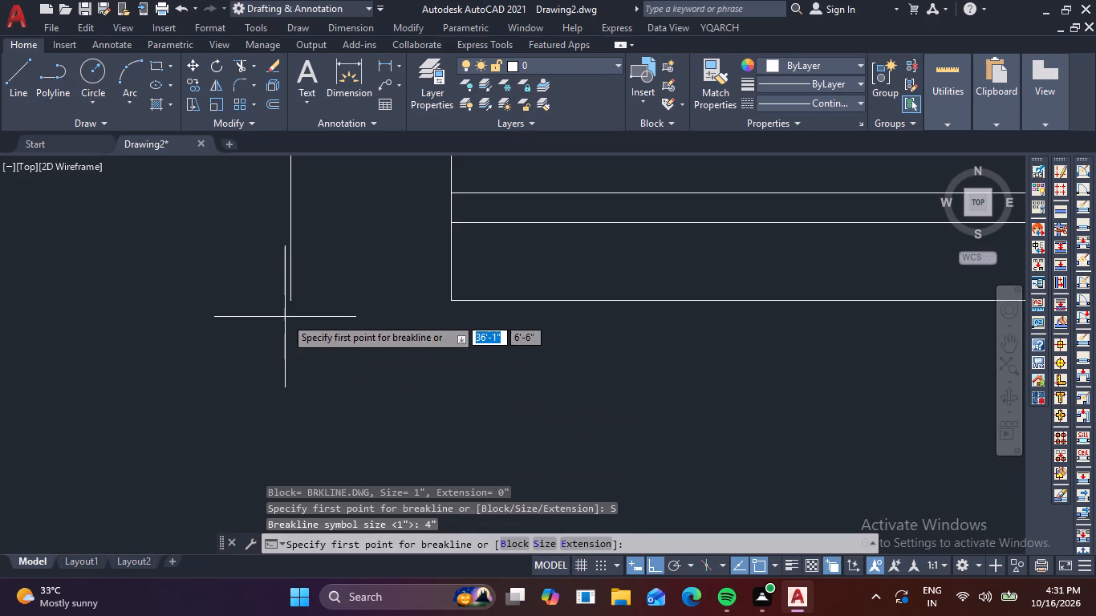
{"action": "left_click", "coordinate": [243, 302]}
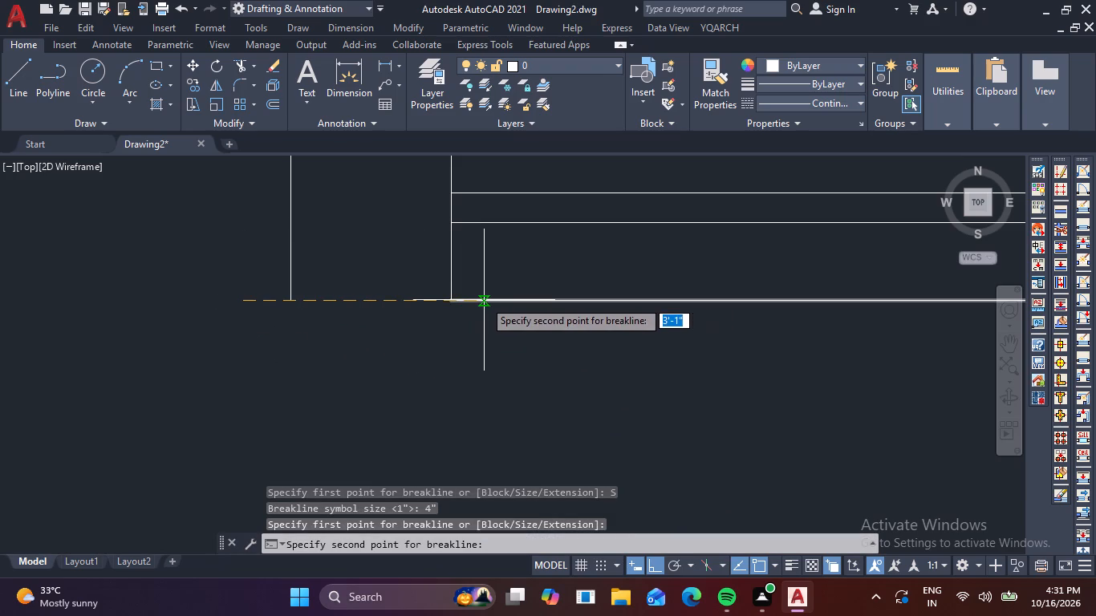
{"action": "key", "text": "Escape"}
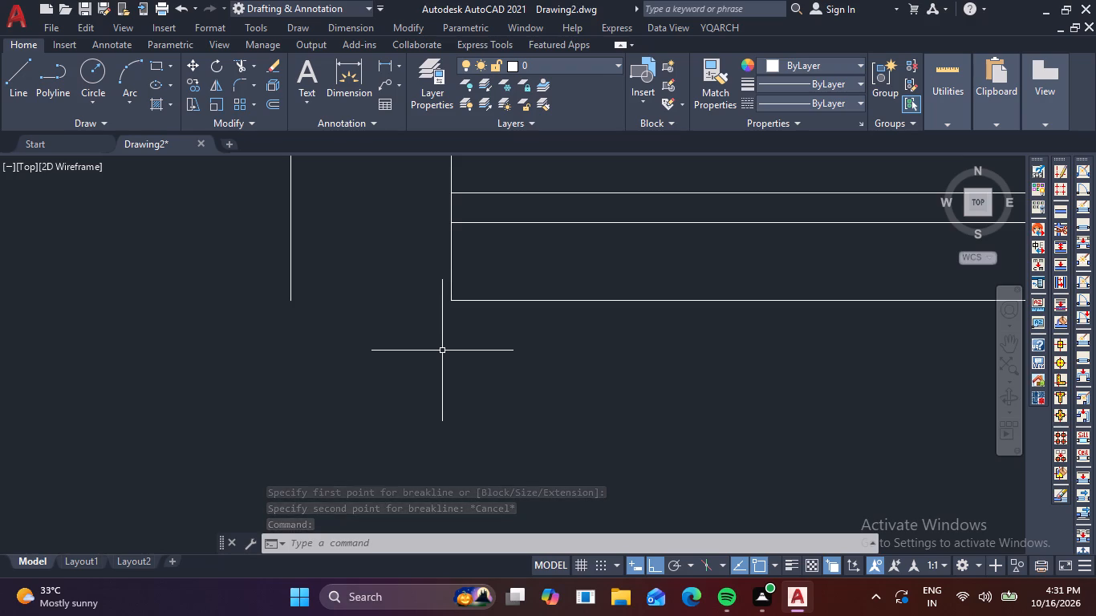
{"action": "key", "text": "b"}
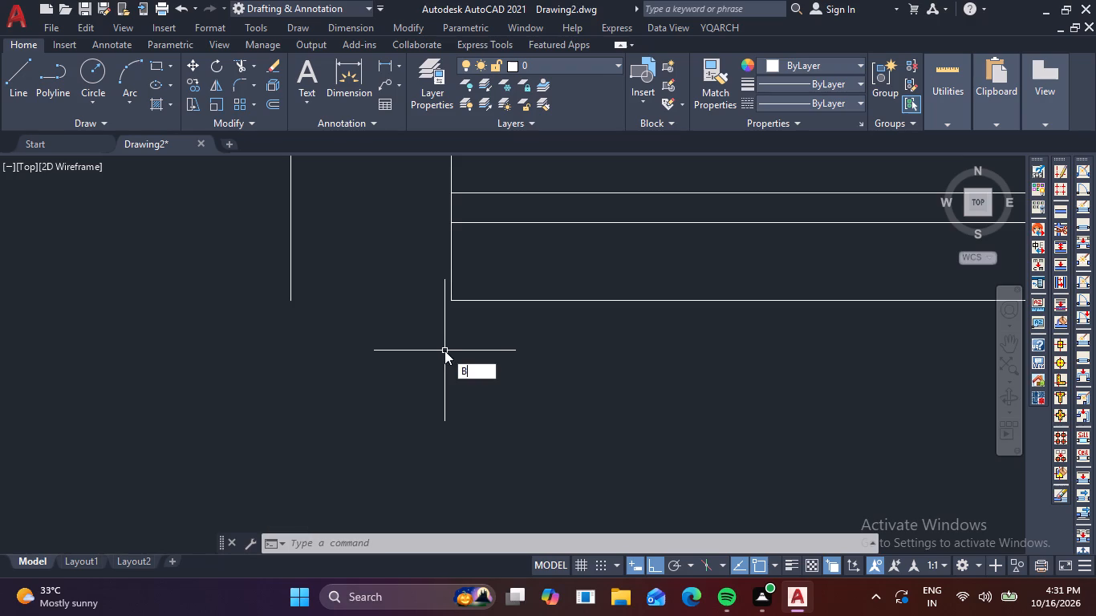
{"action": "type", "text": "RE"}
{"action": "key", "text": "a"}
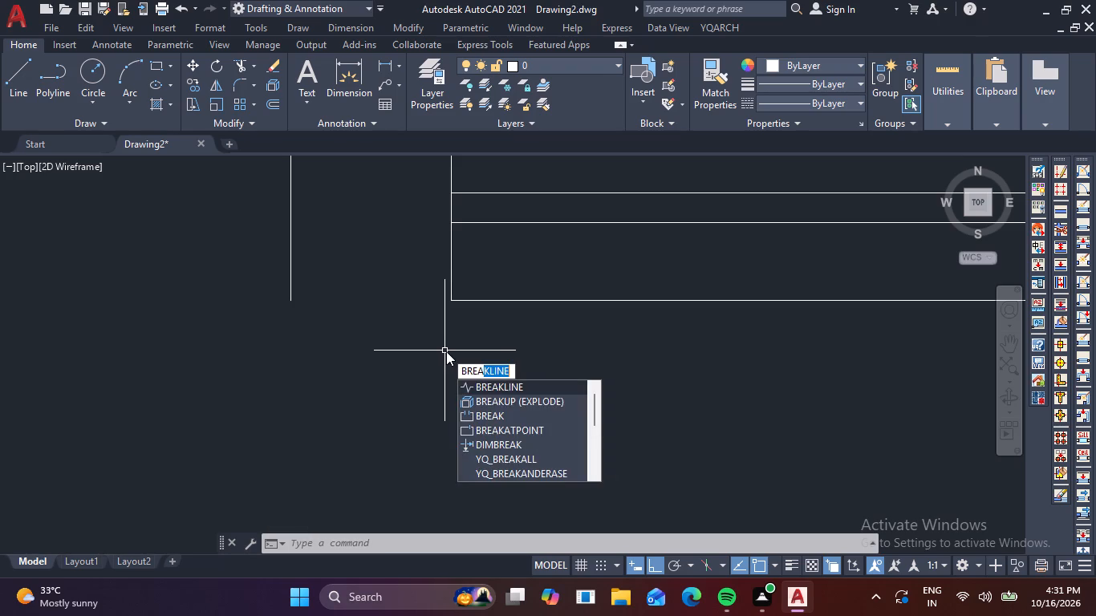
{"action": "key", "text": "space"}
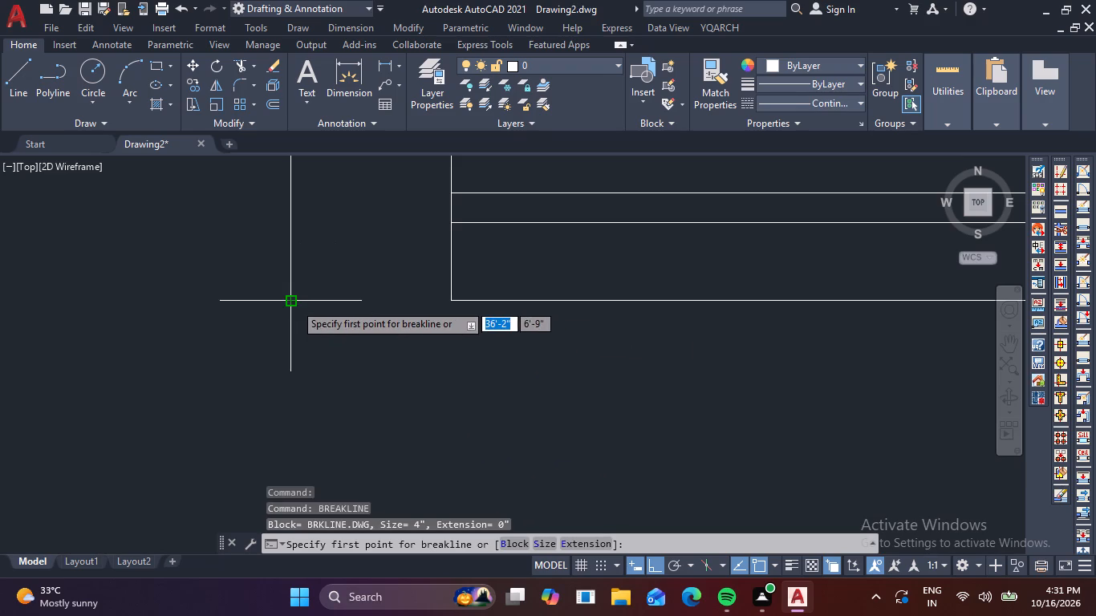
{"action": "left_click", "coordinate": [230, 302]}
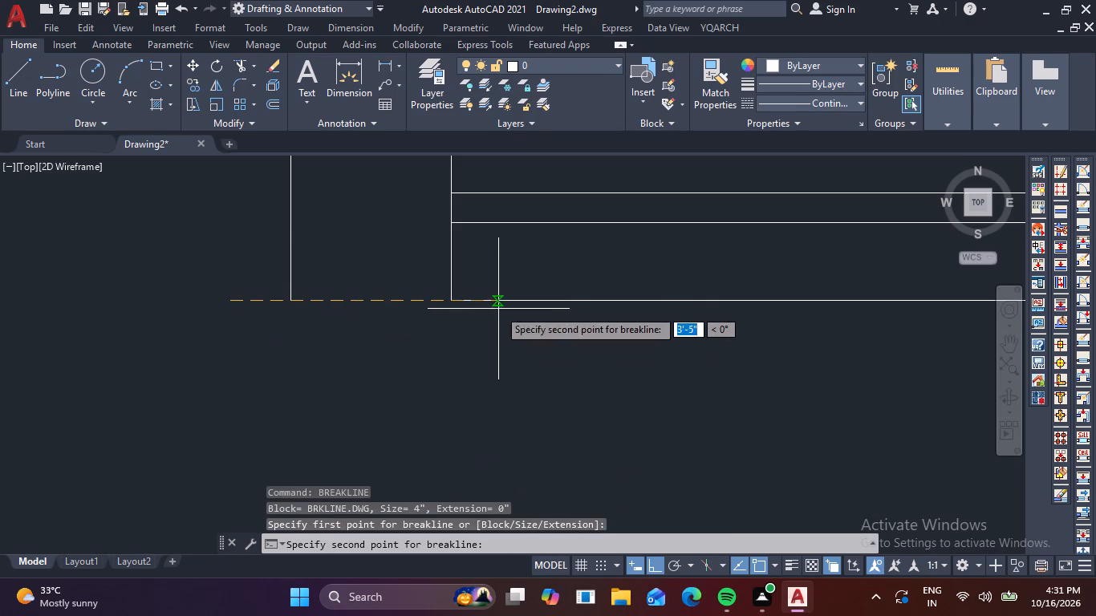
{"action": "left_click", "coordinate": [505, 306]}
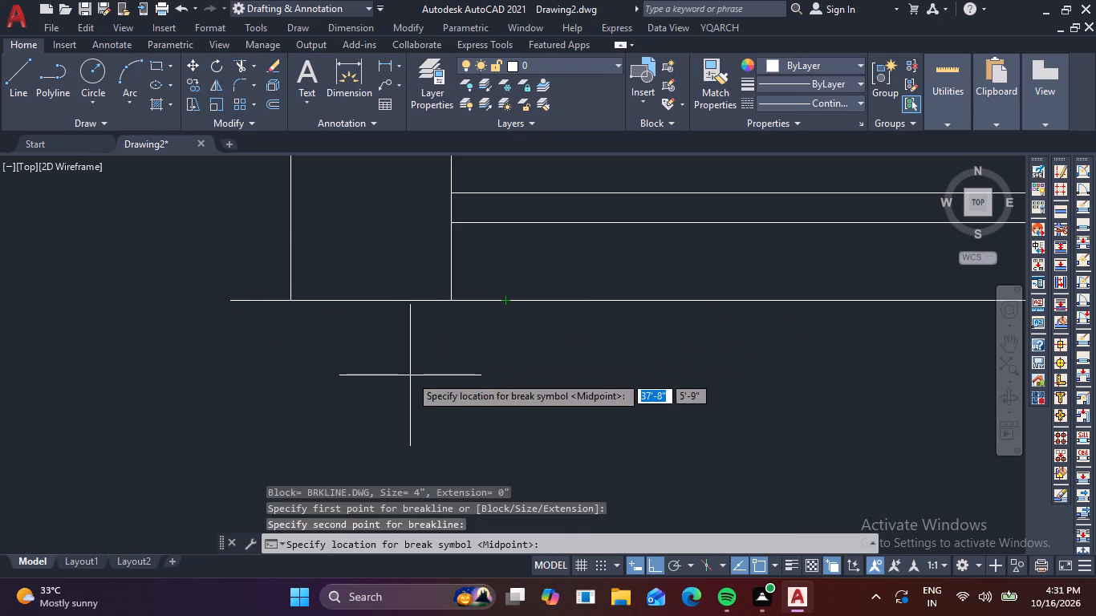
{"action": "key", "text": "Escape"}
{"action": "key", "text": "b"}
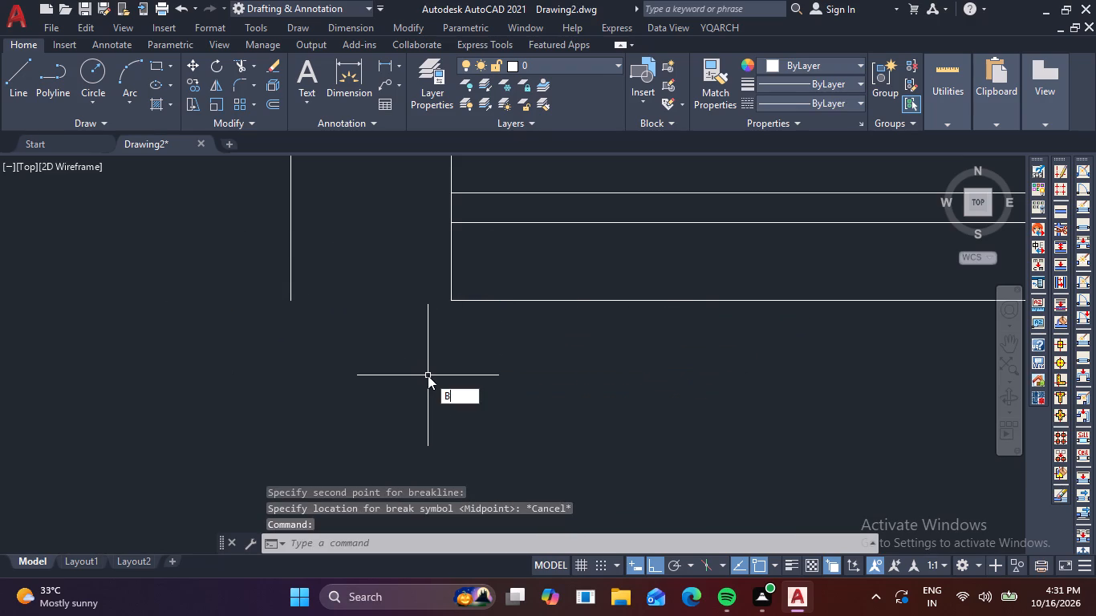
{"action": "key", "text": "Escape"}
Draw a break line with a 1' symbol size across the left footing's open bottom, extending past both sides with the symbol centred between them.
{"action": "key", "text": "space"}
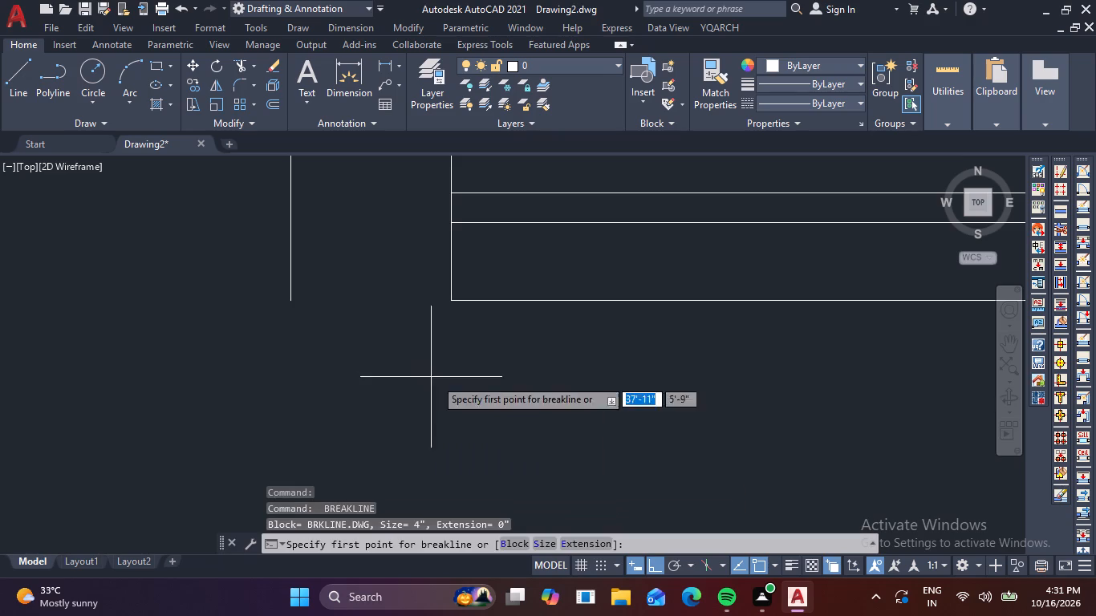
{"action": "left_click", "coordinate": [542, 542]}
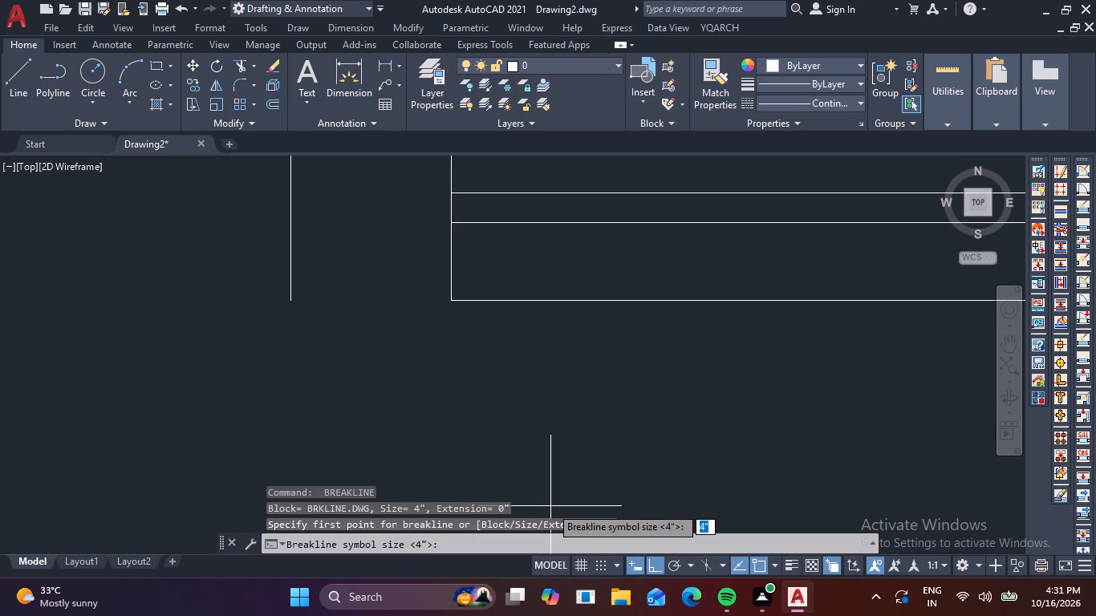
{"action": "key", "text": "1"}
{"action": "key", "text": "apostrophe"}
{"action": "key", "text": "space"}
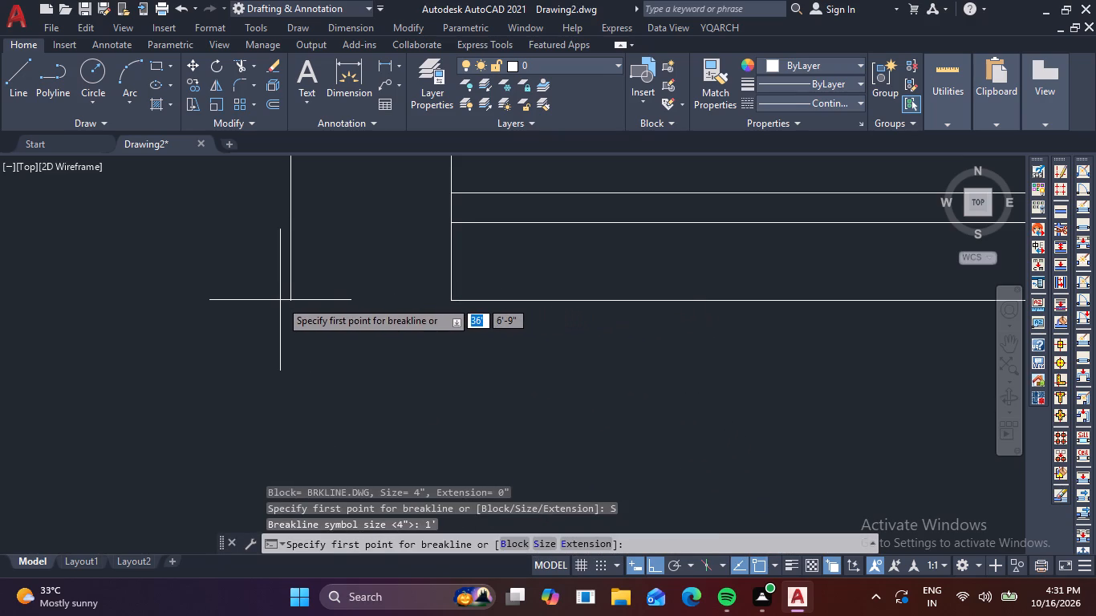
{"action": "left_click", "coordinate": [211, 302]}
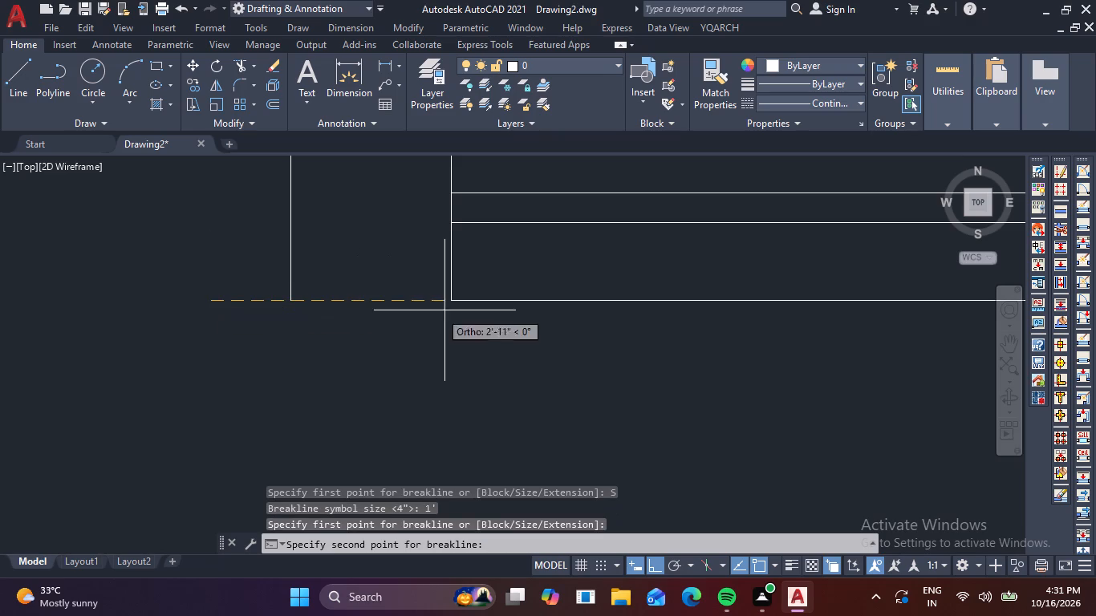
{"action": "left_click", "coordinate": [511, 301]}
{"action": "left_click", "coordinate": [382, 295]}
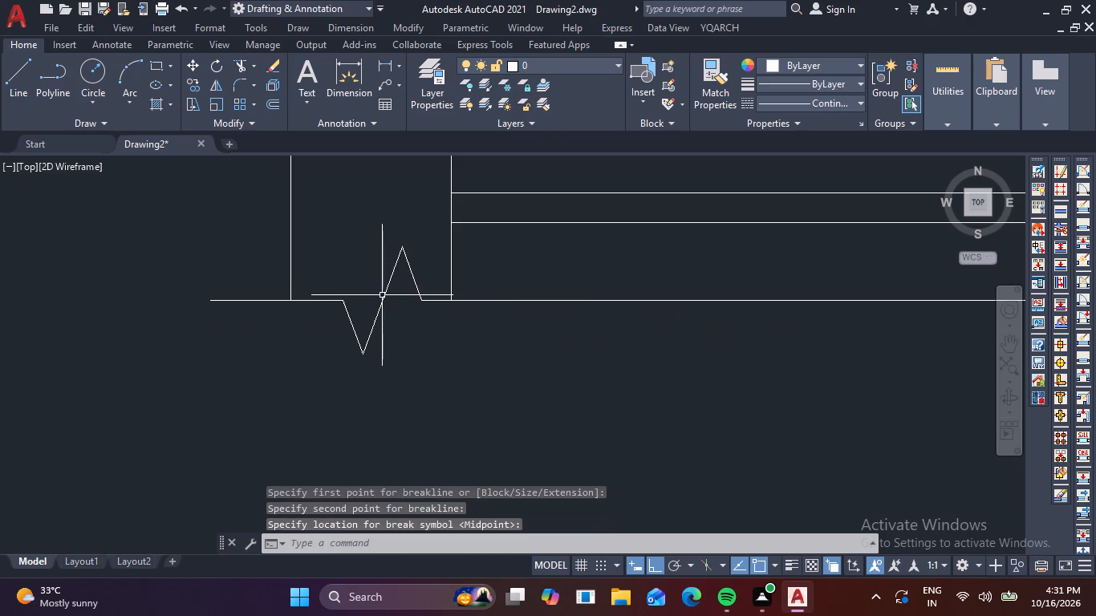
Trim away the bottom line of the right footing block below the slab.
{"action": "scroll", "coordinate": [440, 290], "scroll_direction": "down", "scroll_amount": 4}
{"action": "middle_click_drag", "start_coordinate": [798, 313], "coordinate": [599, 306]}
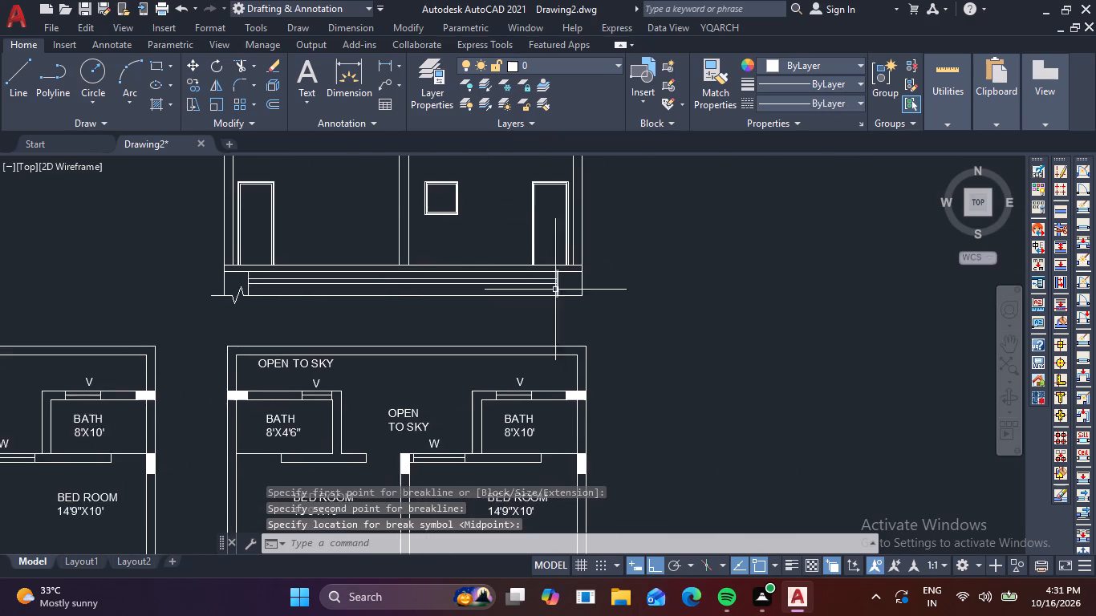
{"action": "scroll", "coordinate": [562, 286], "scroll_direction": "up", "scroll_amount": 3}
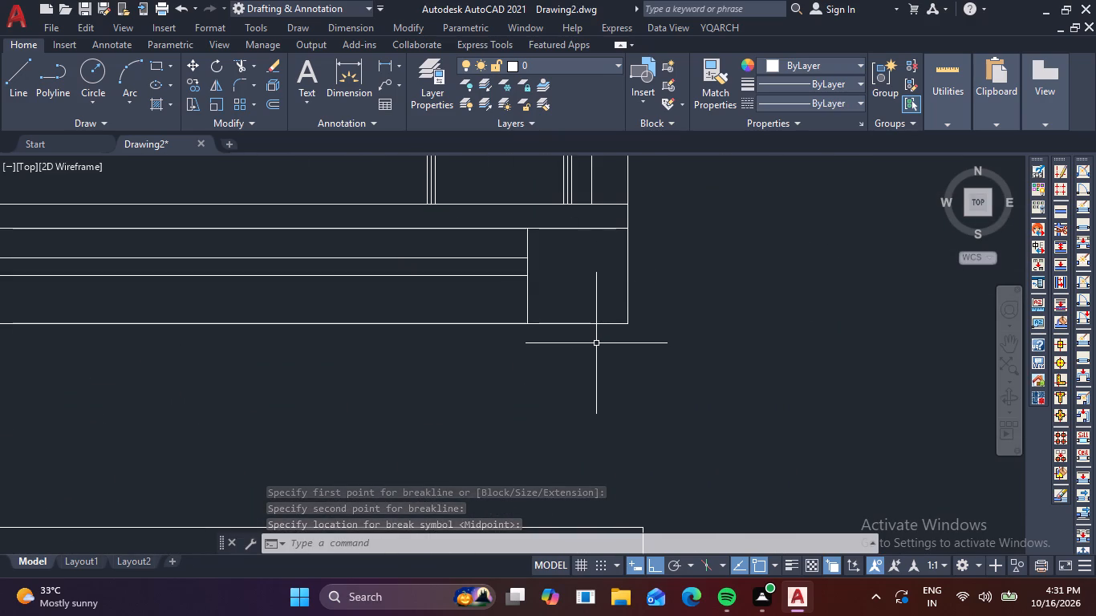
{"action": "key", "text": "t"}
{"action": "type", "text": "R"}
{"action": "key", "text": "space"}
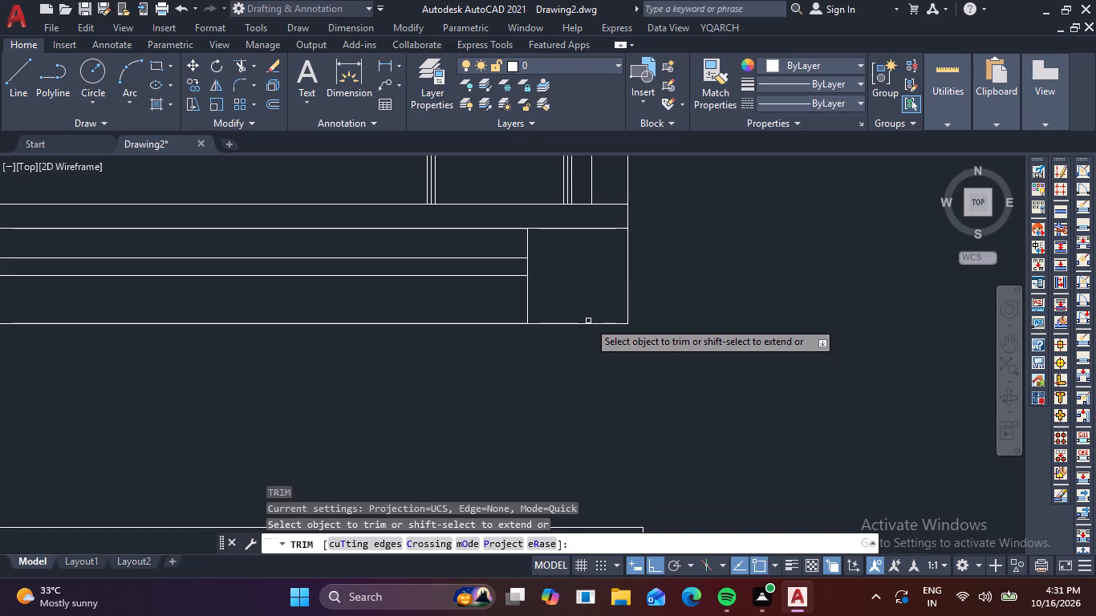
{"action": "left_click", "coordinate": [588, 321]}
{"action": "left_click", "coordinate": [590, 334]}
{"action": "key", "text": "Escape"}
{"action": "key", "text": "Escape"}
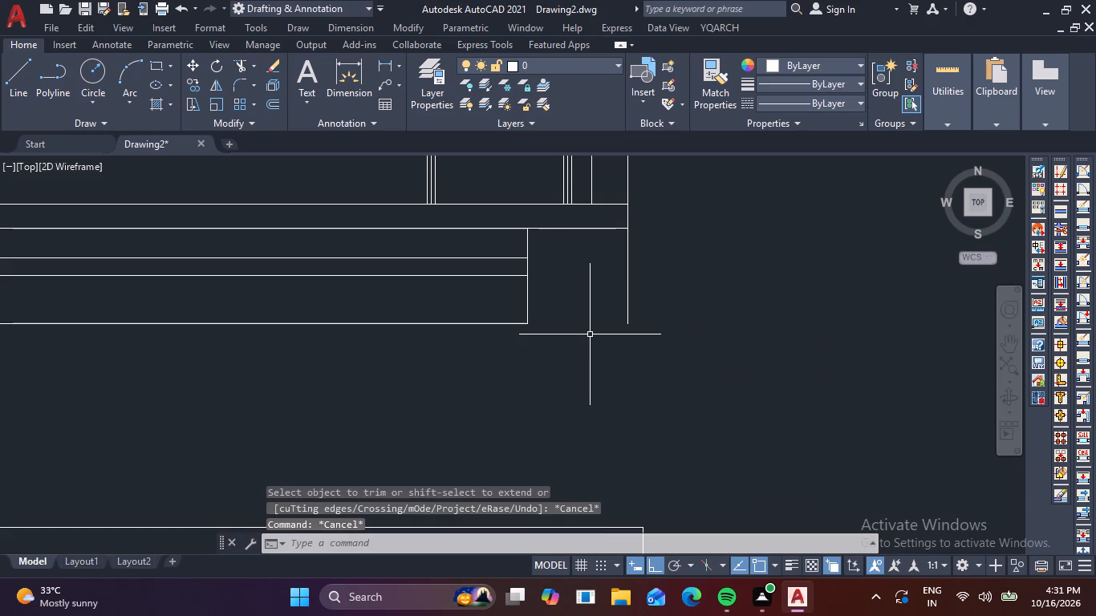
Draw a matching break line with the 1' symbol across the right footing's open bottom, extending past both sides.
{"action": "key", "text": "b"}
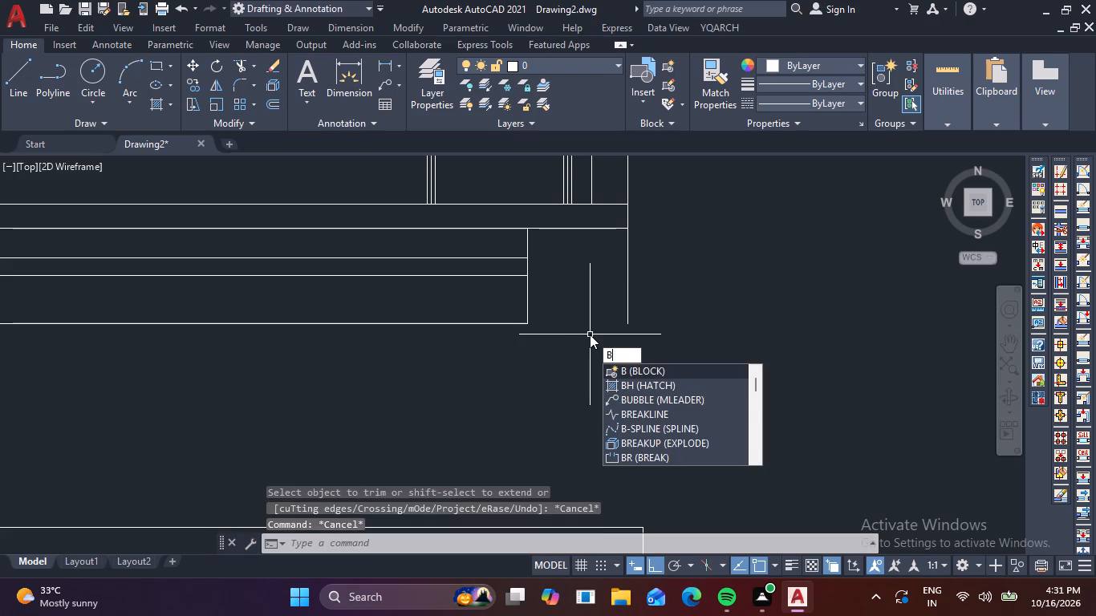
{"action": "type", "text": "RE"}
{"action": "key", "text": "a"}
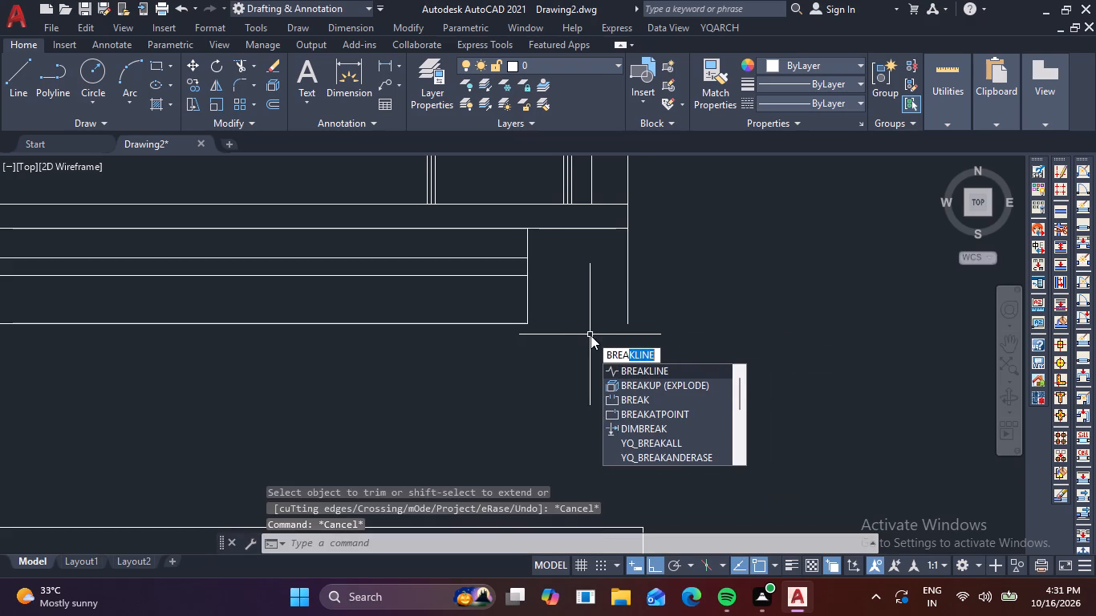
{"action": "key", "text": "space"}
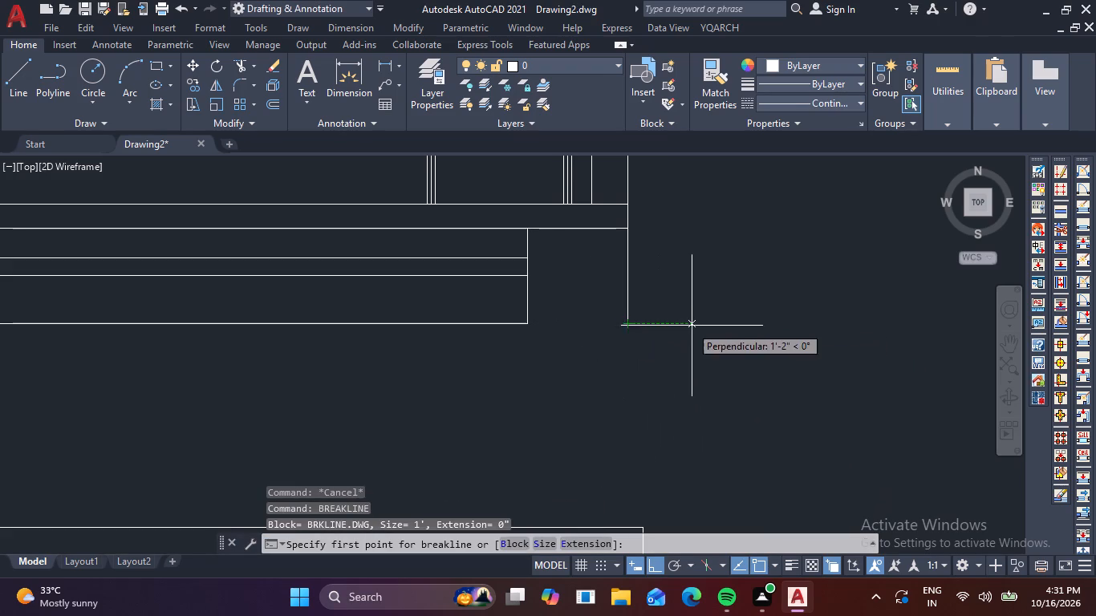
{"action": "left_click", "coordinate": [708, 326]}
{"action": "left_click", "coordinate": [489, 323]}
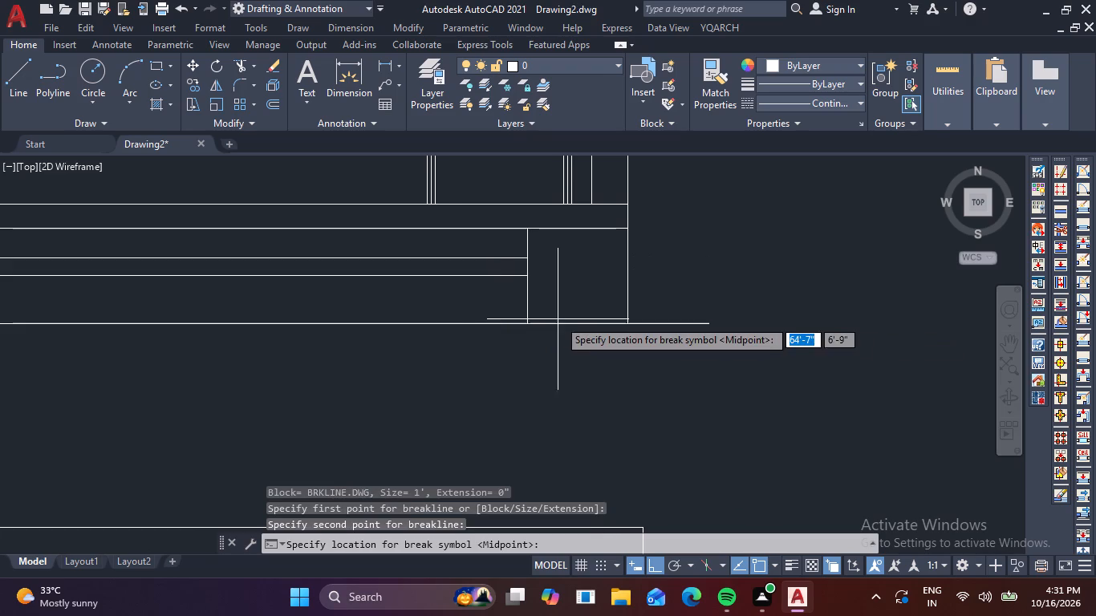
{"action": "left_click", "coordinate": [582, 328]}
{"action": "scroll", "coordinate": [621, 363], "scroll_direction": "down", "scroll_amount": 3}
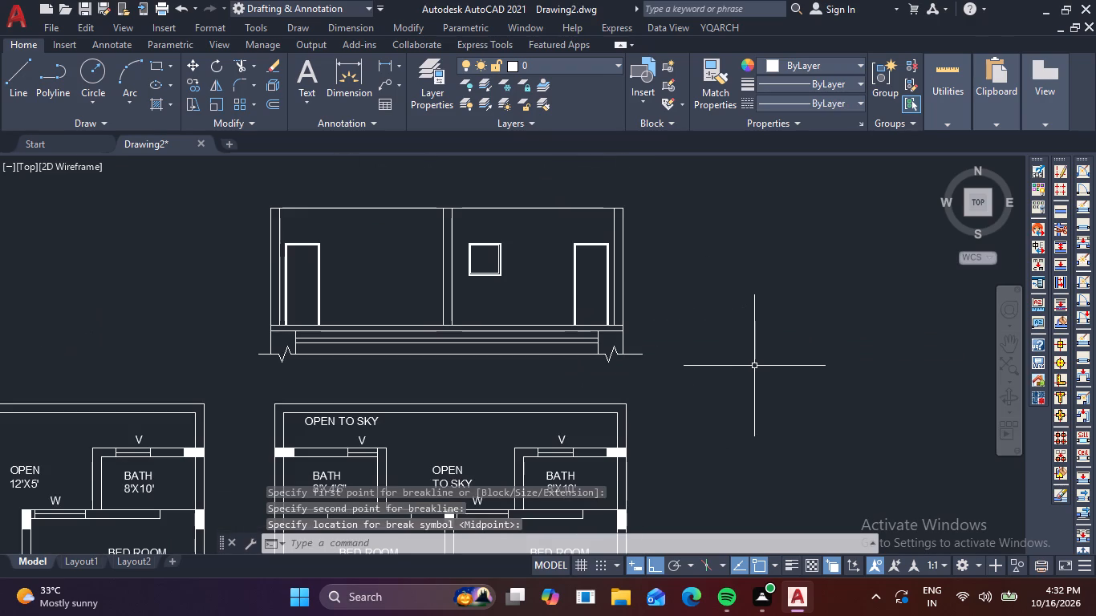
Draw two vertical lines below the slab under the middle wall, down to the bottom line, forming the middle footing's sides.
{"action": "scroll", "coordinate": [439, 322], "scroll_direction": "up", "scroll_amount": 2}
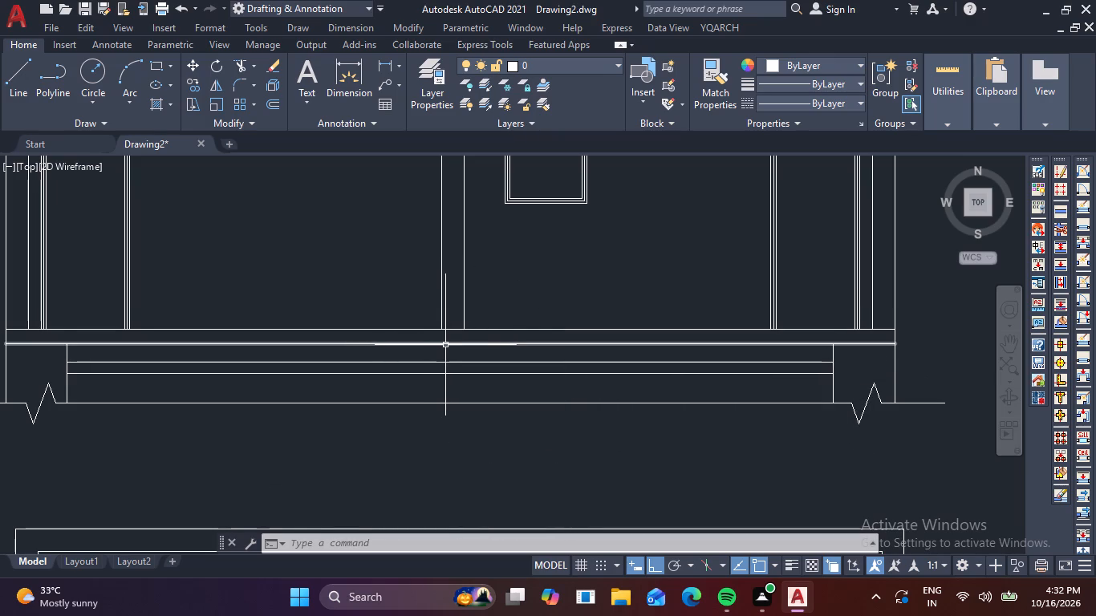
{"action": "type", "text": "L"}
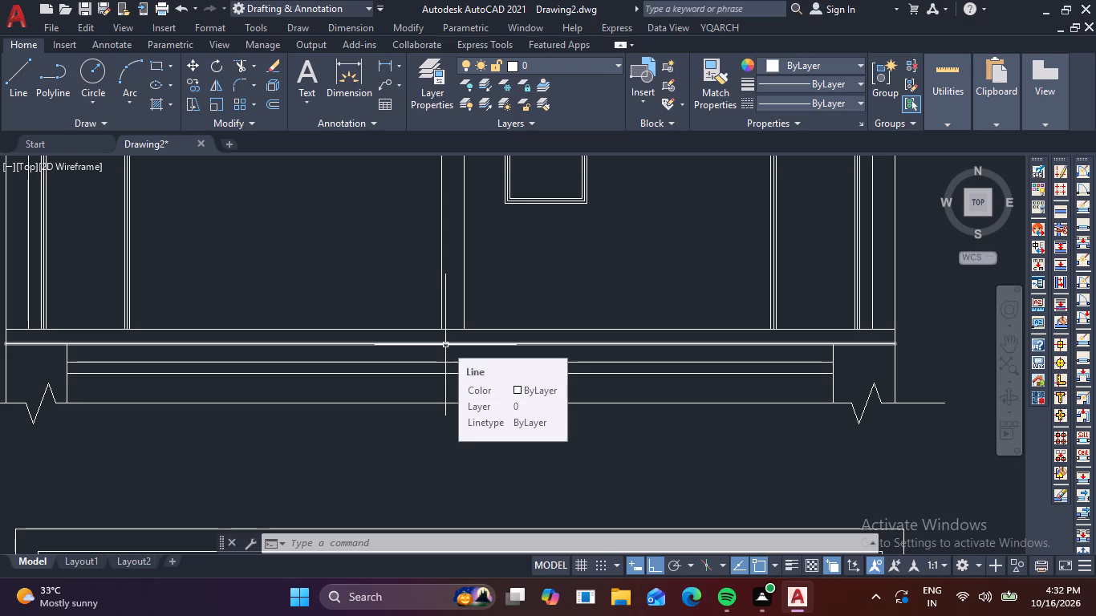
{"action": "key", "text": "space"}
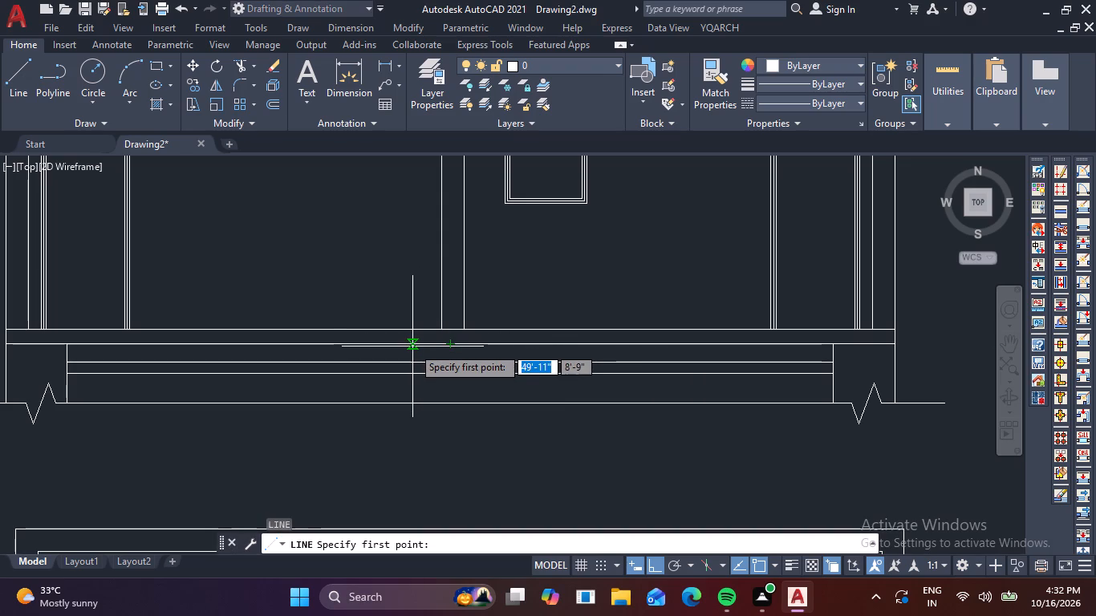
{"action": "left_click", "coordinate": [411, 346]}
{"action": "left_click", "coordinate": [408, 406]}
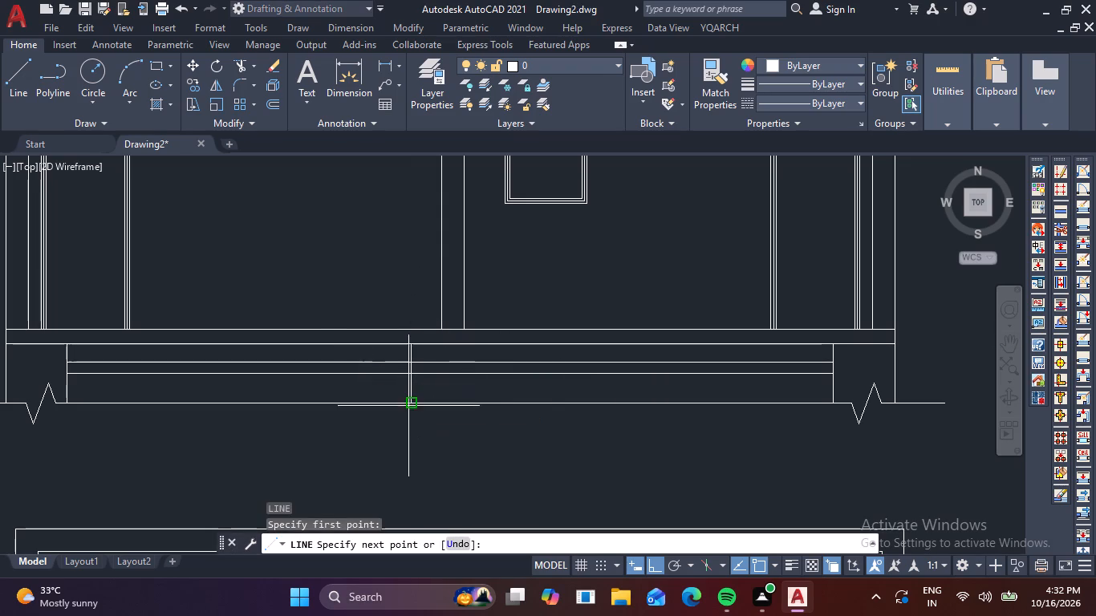
{"action": "key", "text": "space"}
{"action": "key", "text": "space"}
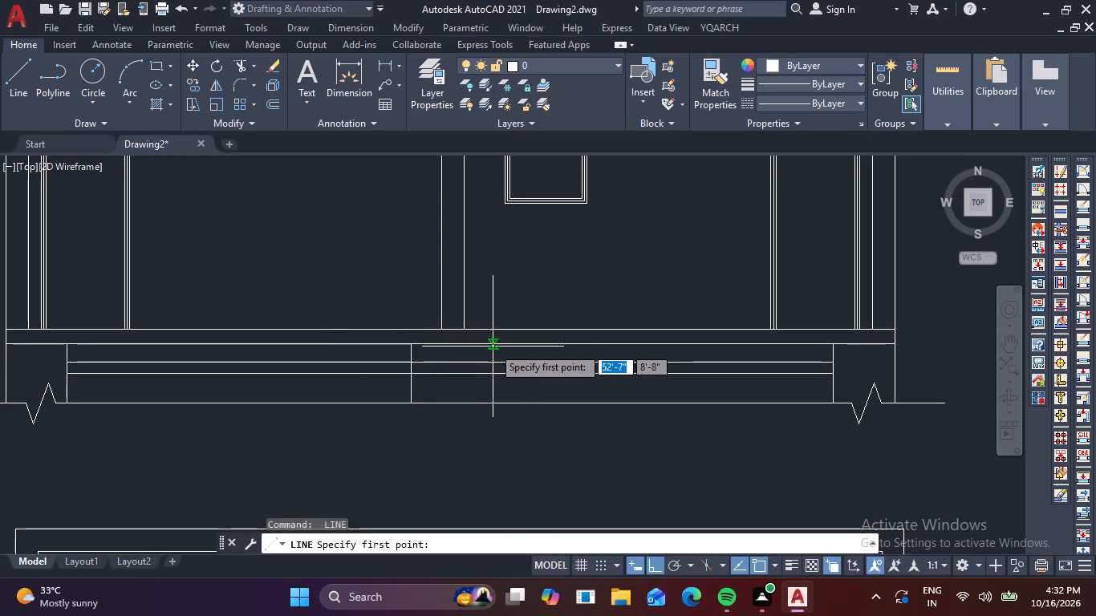
{"action": "left_click", "coordinate": [488, 346]}
{"action": "left_click", "coordinate": [492, 403]}
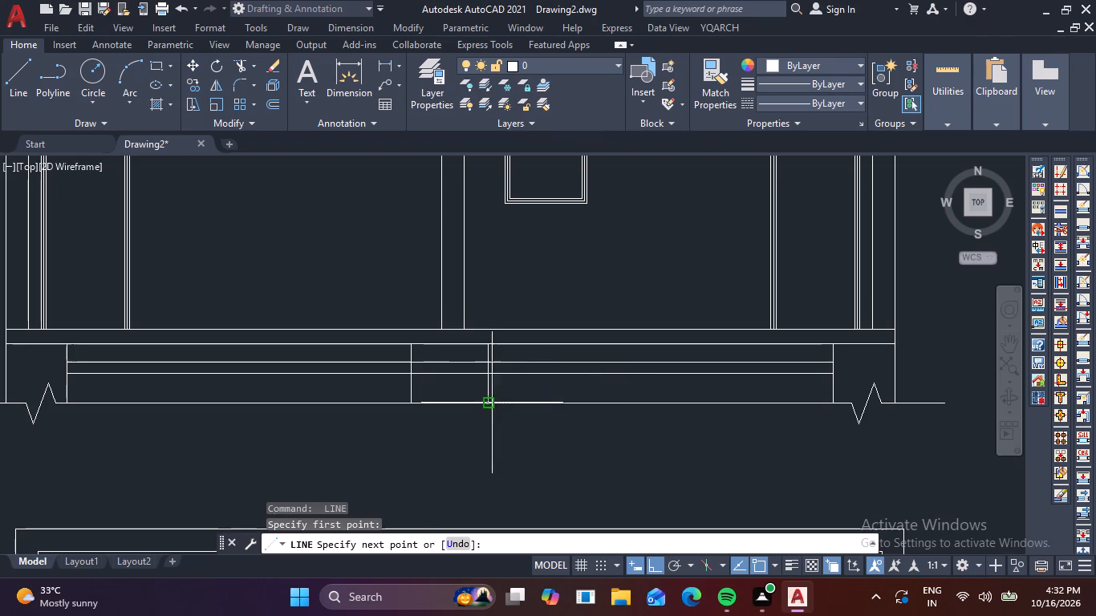
{"action": "key", "text": "space"}
Trim away the bottom line between the middle footing's two sides.
{"action": "key", "text": "t"}
{"action": "type", "text": "R"}
{"action": "key", "text": "space"}
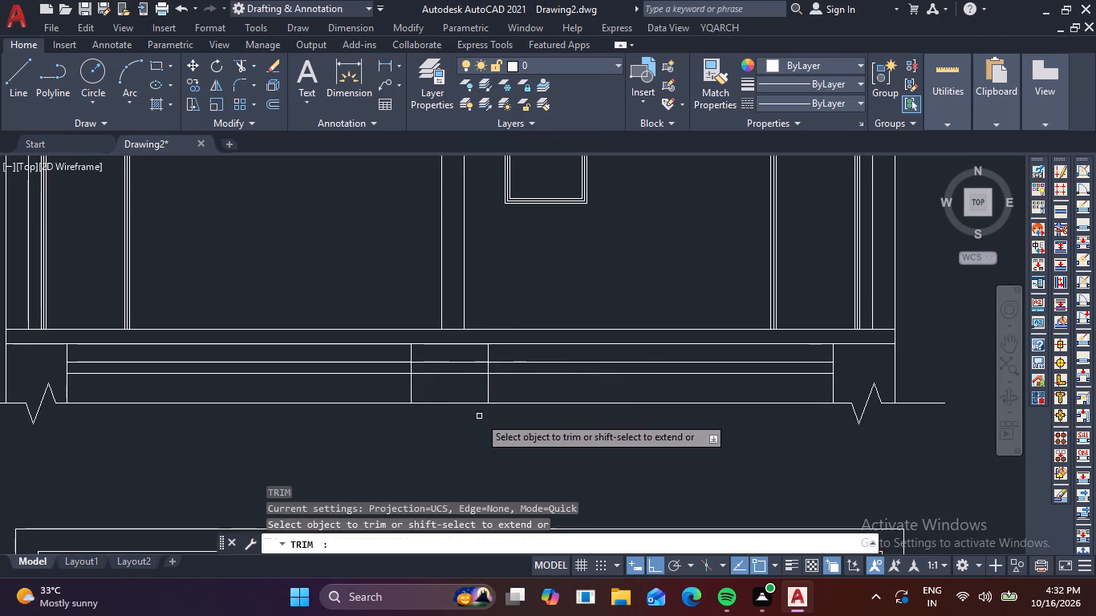
{"action": "double_click", "coordinate": [459, 402]}
{"action": "key", "text": "Escape"}
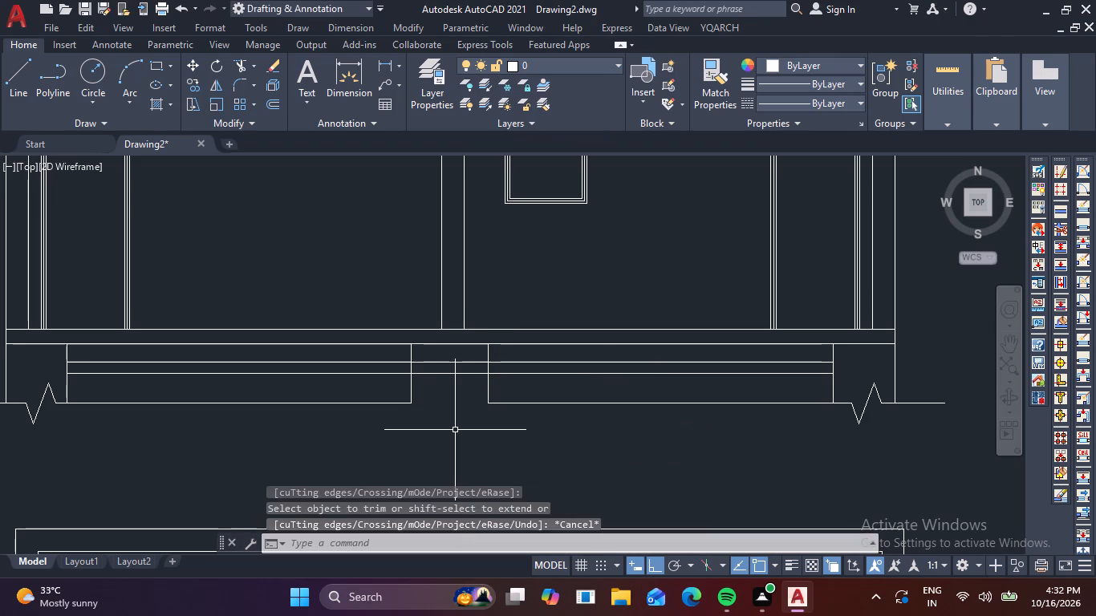
Draw a break line with the 1' symbol across the middle footing's open bottom, extending past both sides with the symbol centred.
{"action": "key", "text": "b"}
{"action": "type", "text": "RE"}
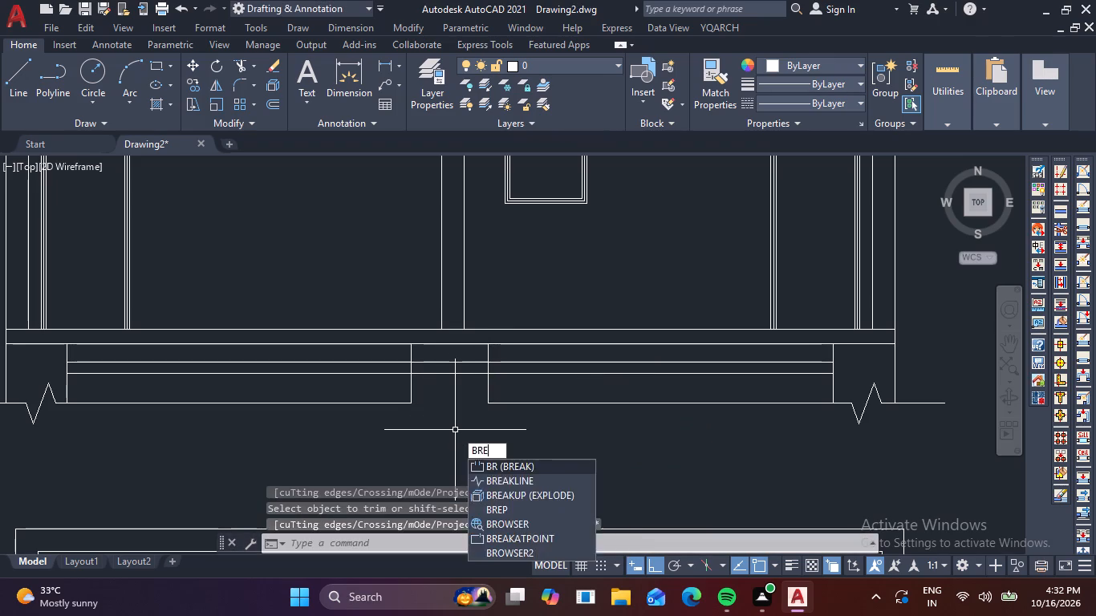
{"action": "type", "text": "A"}
{"action": "key", "text": "space"}
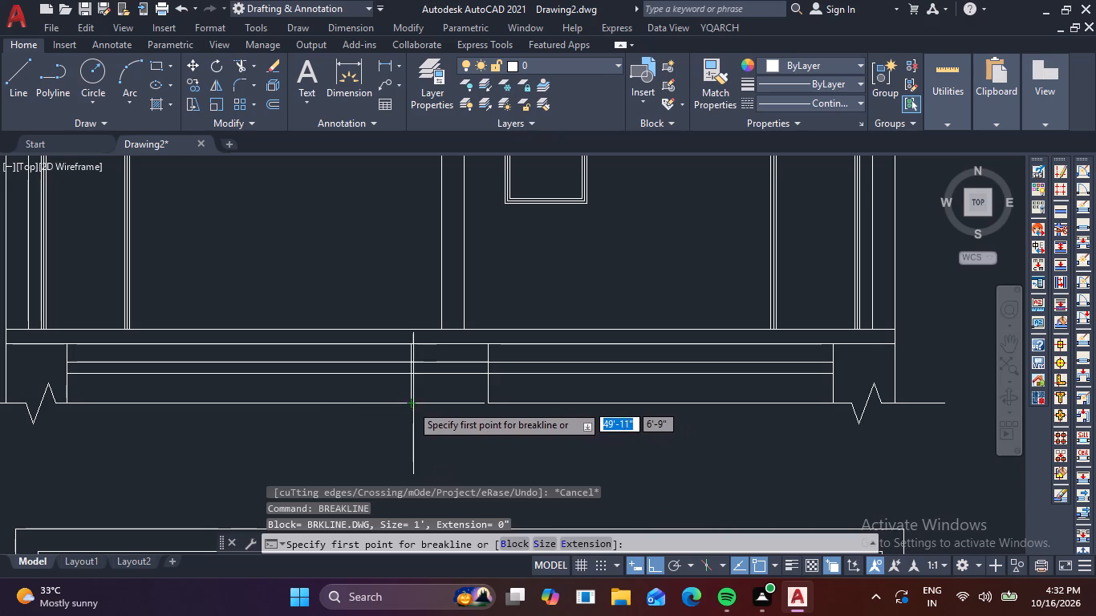
{"action": "left_click", "coordinate": [375, 407]}
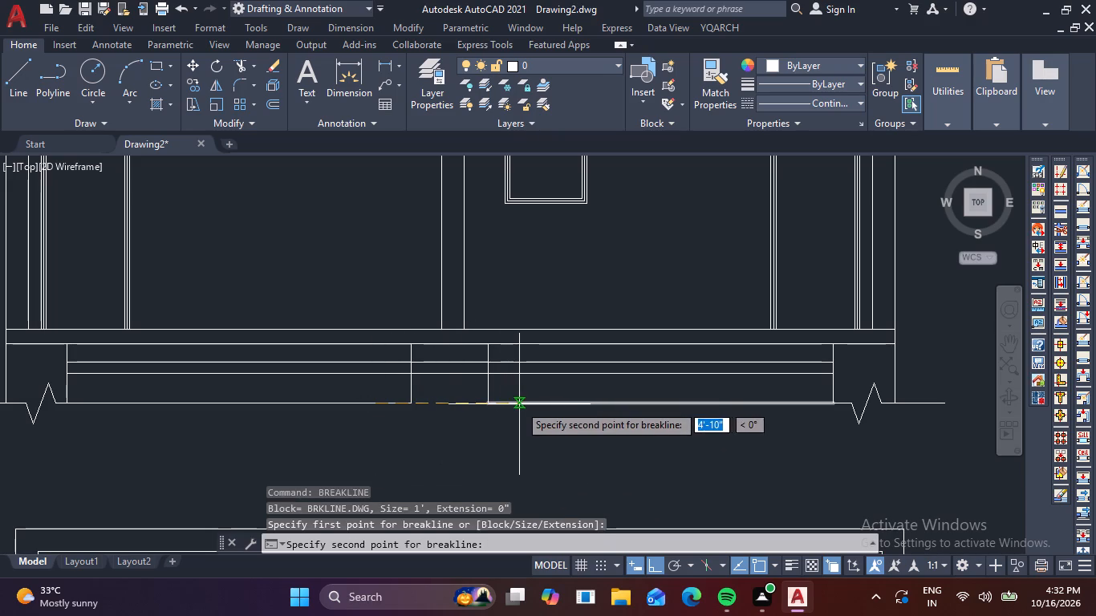
{"action": "left_click", "coordinate": [519, 404]}
{"action": "left_click", "coordinate": [451, 400]}
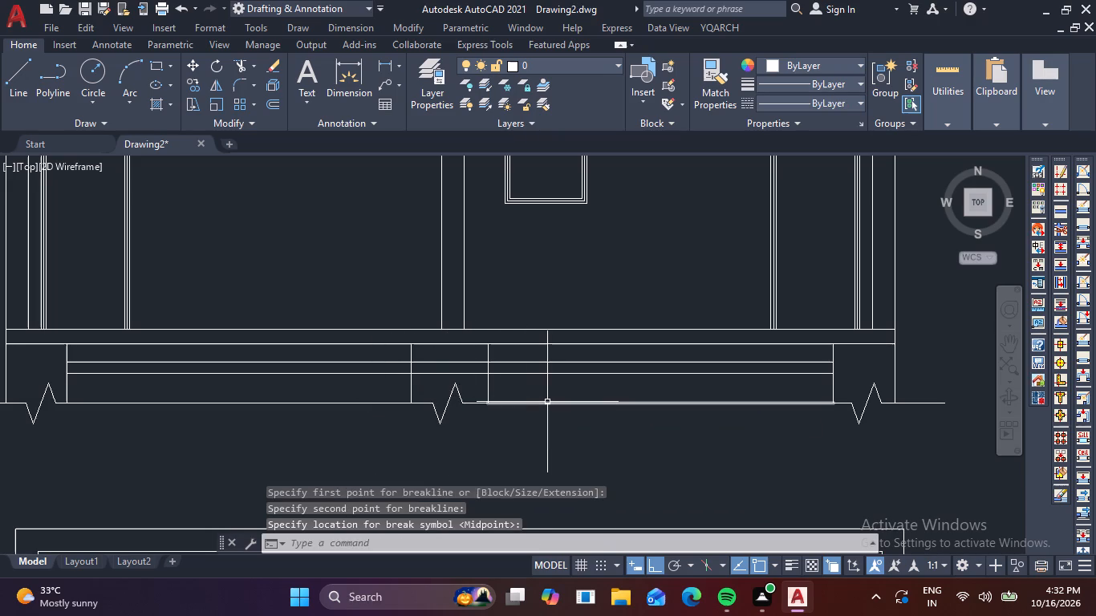
{"action": "key", "text": "Escape"}
Offset the section's top line 6" upward for the roof slab.
{"action": "scroll", "coordinate": [546, 402], "scroll_direction": "down", "scroll_amount": 2}
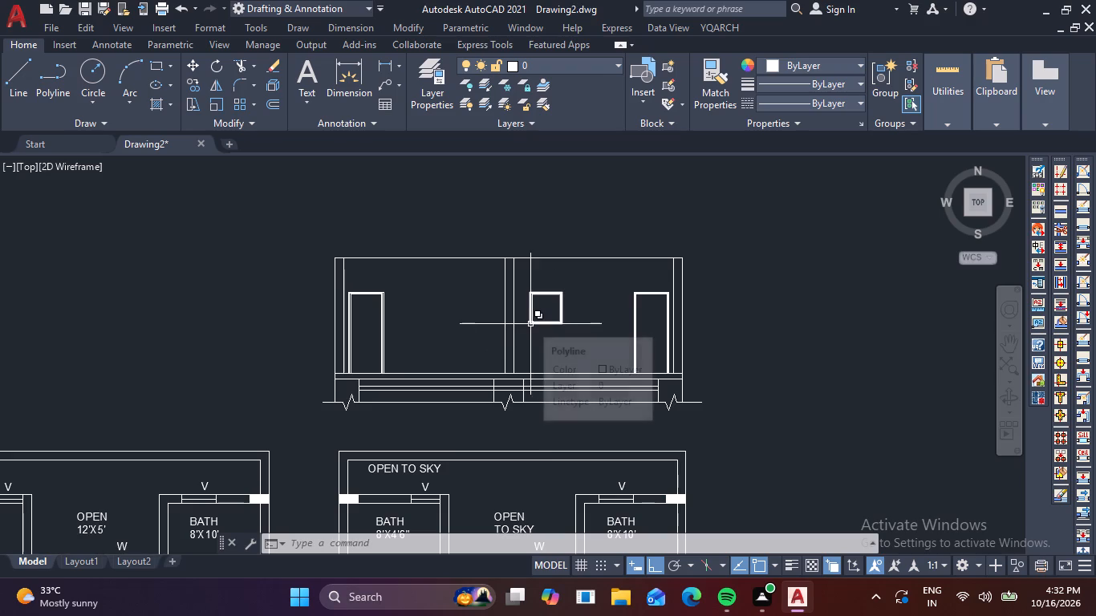
{"action": "key", "text": "o"}
{"action": "key", "text": "Return"}
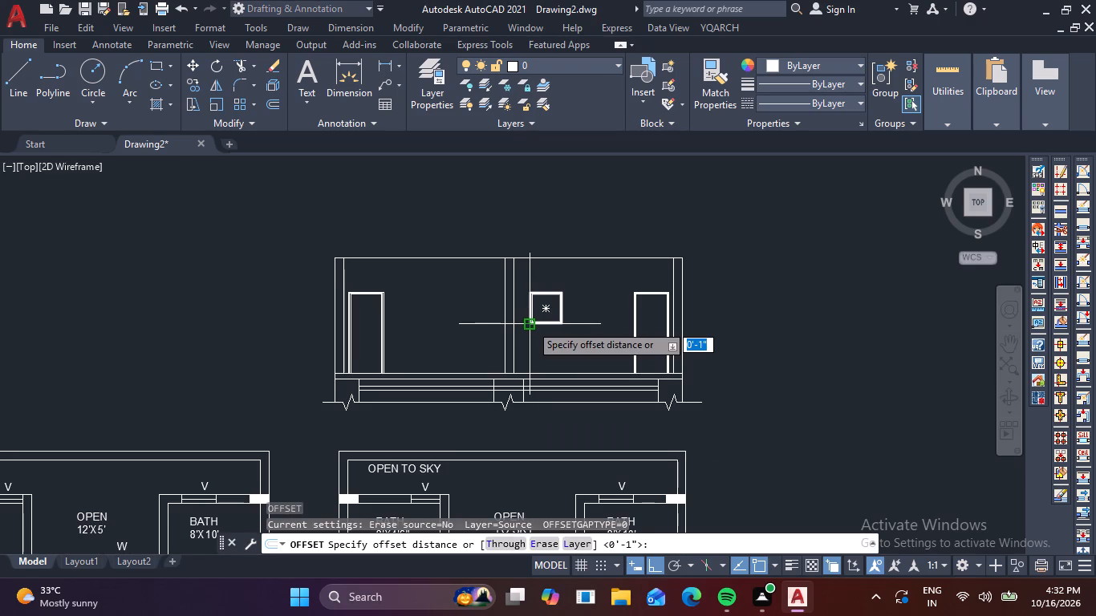
{"action": "type", "text": "6\""}
{"action": "key", "text": "Return"}
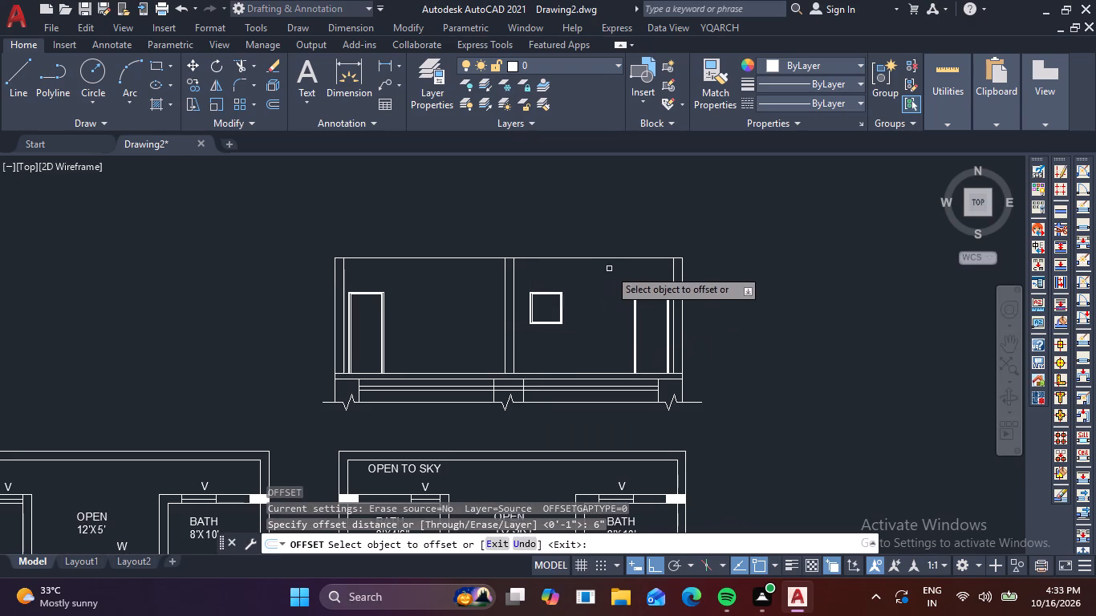
{"action": "left_click", "coordinate": [619, 258]}
{"action": "left_click", "coordinate": [621, 209]}
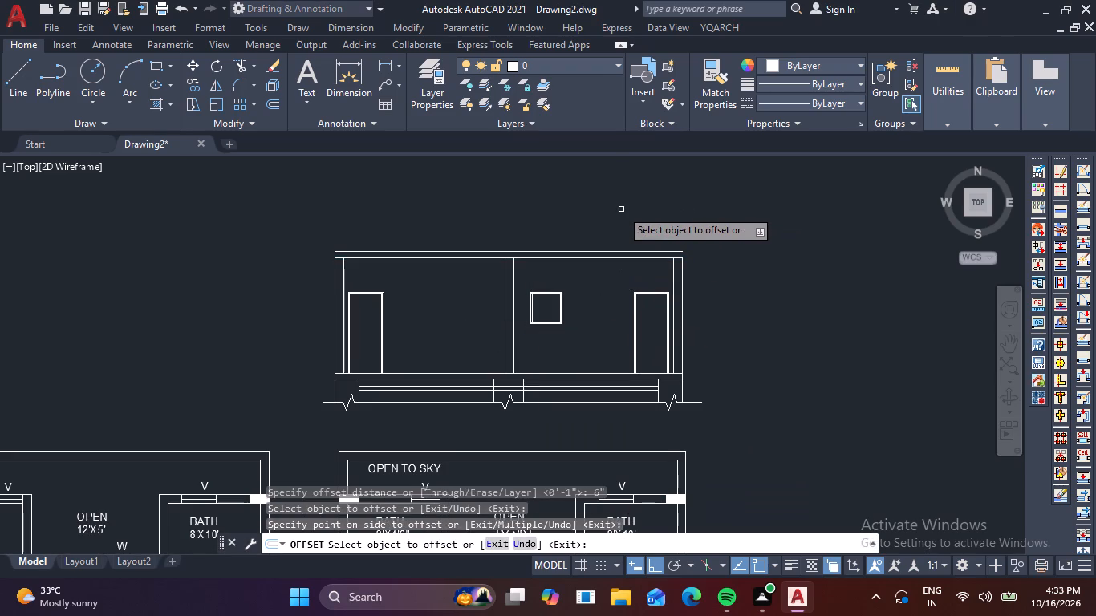
{"action": "key", "text": "Escape"}
Close both ends of the roof slab with short vertical lines between its top and bottom lines.
{"action": "key", "text": "l"}
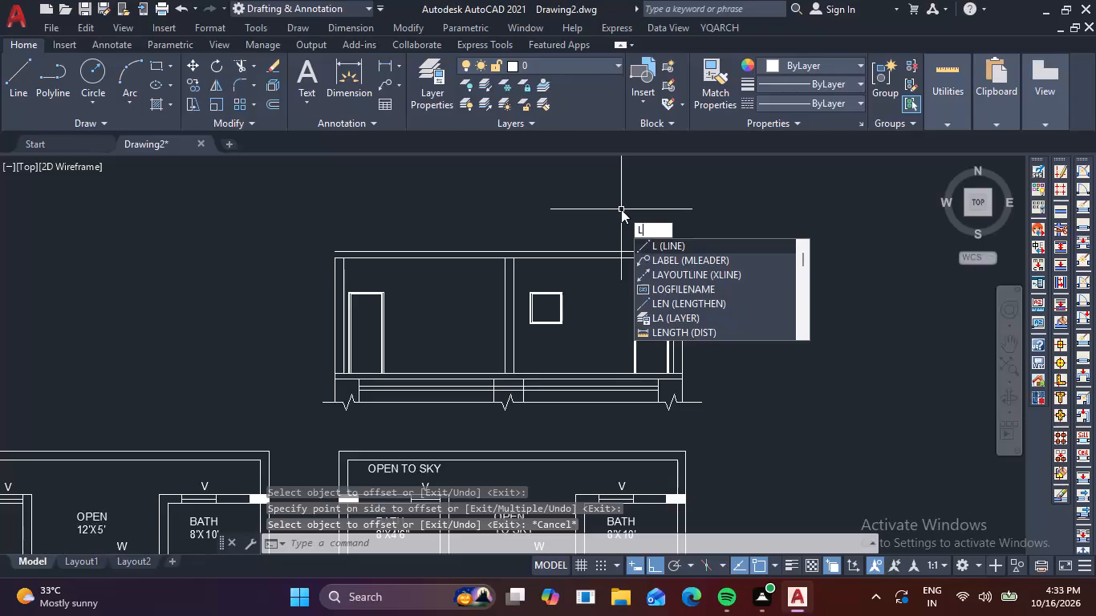
{"action": "key", "text": "space"}
{"action": "scroll", "coordinate": [668, 236], "scroll_direction": "up", "scroll_amount": 2}
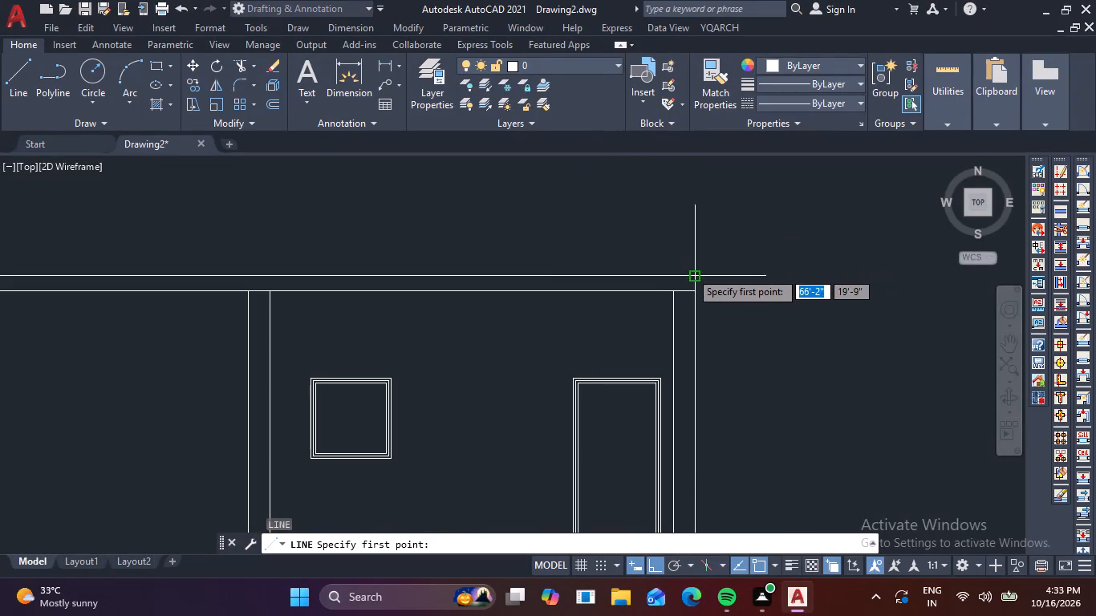
{"action": "left_click", "coordinate": [697, 277]}
{"action": "left_click", "coordinate": [695, 301]}
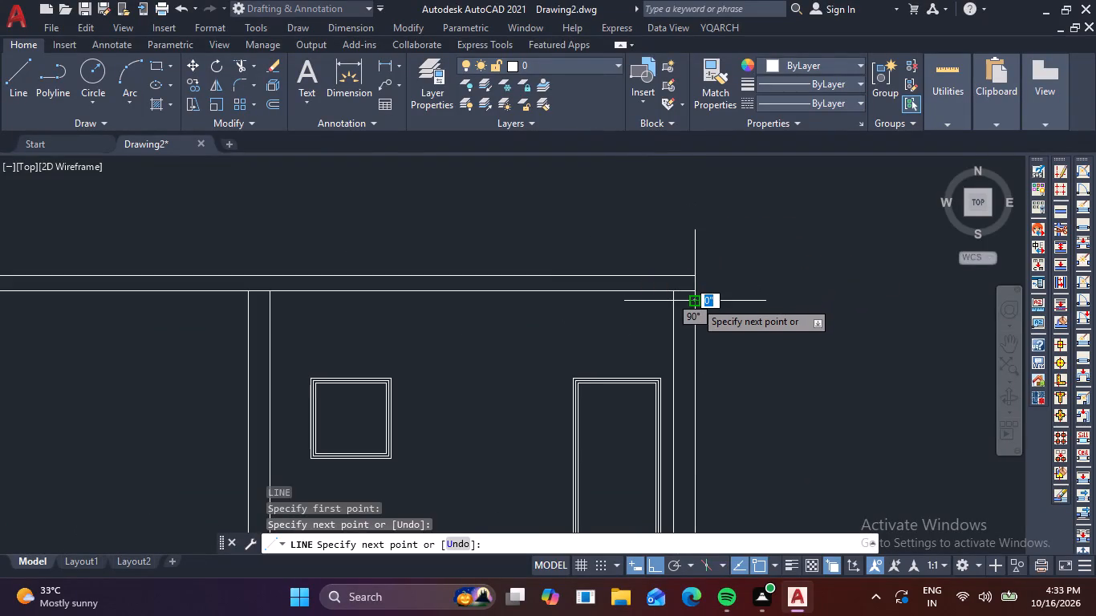
{"action": "key", "text": "space"}
{"action": "middle_click_drag", "start_coordinate": [481, 249], "coordinate": [815, 257]}
{"action": "key", "text": "space"}
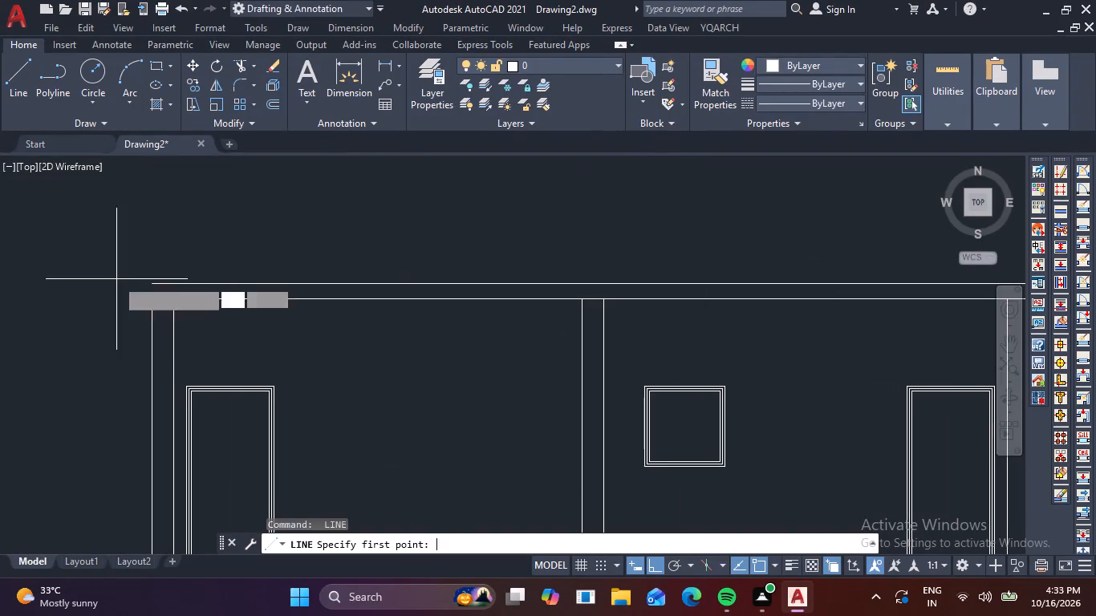
{"action": "left_click", "coordinate": [152, 285]}
{"action": "left_click", "coordinate": [153, 302]}
{"action": "key", "text": "space"}
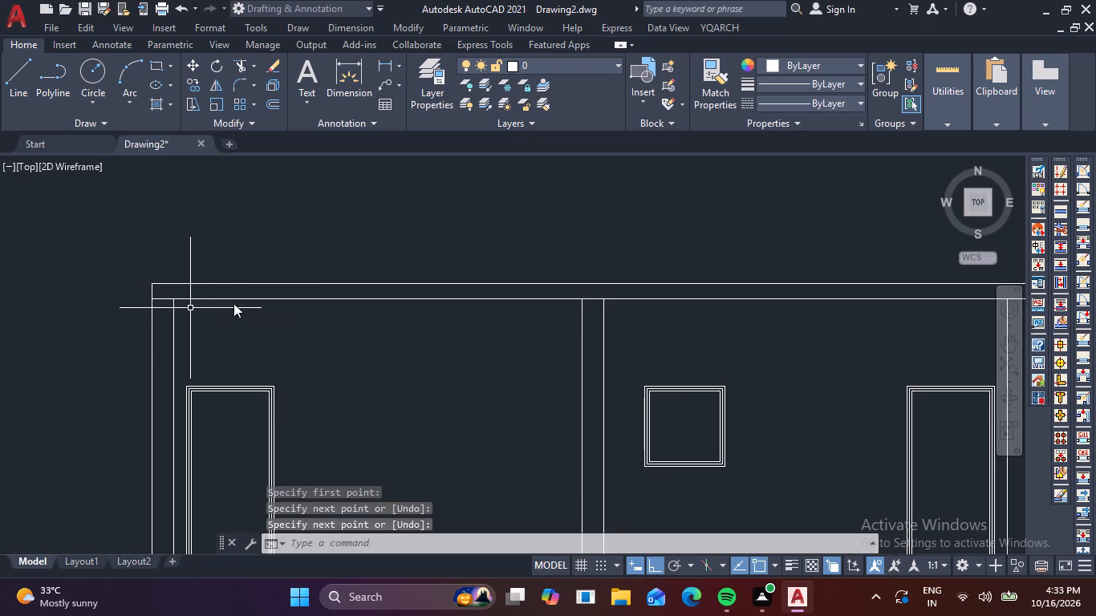
Draw a line 1' down the left wall's inner face from the roof slab's underside, continuing across to the outer face.
{"action": "middle_click_drag", "start_coordinate": [257, 323], "coordinate": [274, 297]}
{"action": "key", "text": "space"}
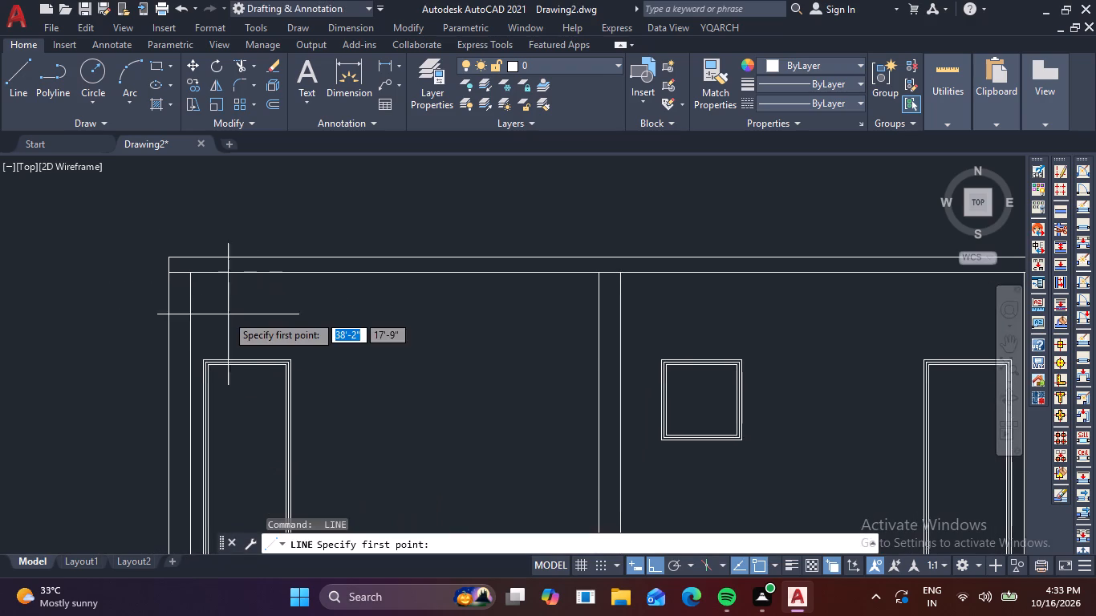
{"action": "left_click", "coordinate": [187, 277]}
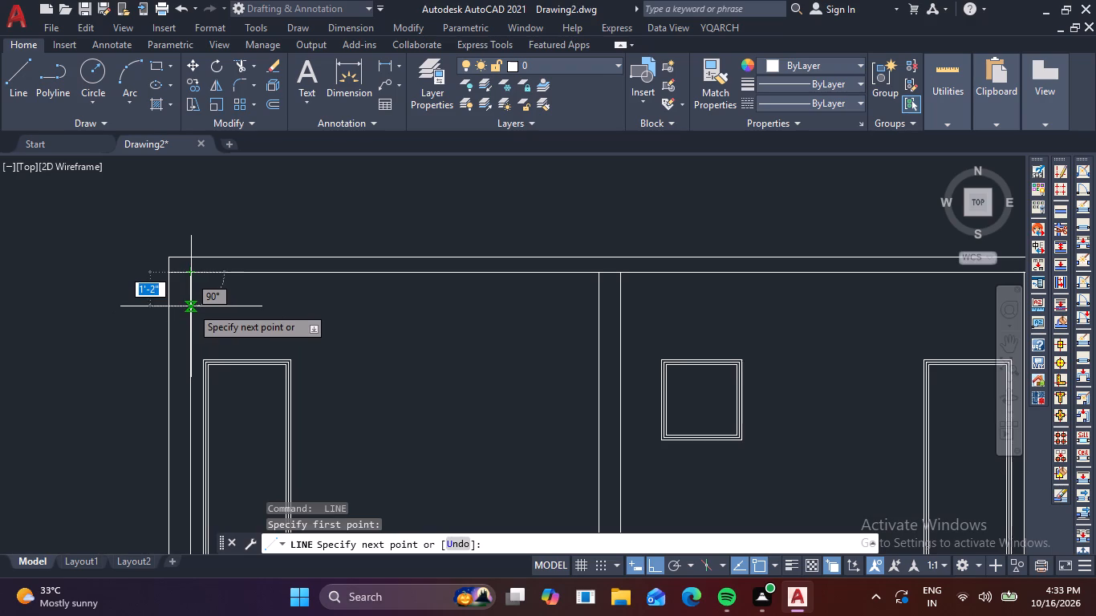
{"action": "key", "text": "1"}
{"action": "key", "text": "period"}
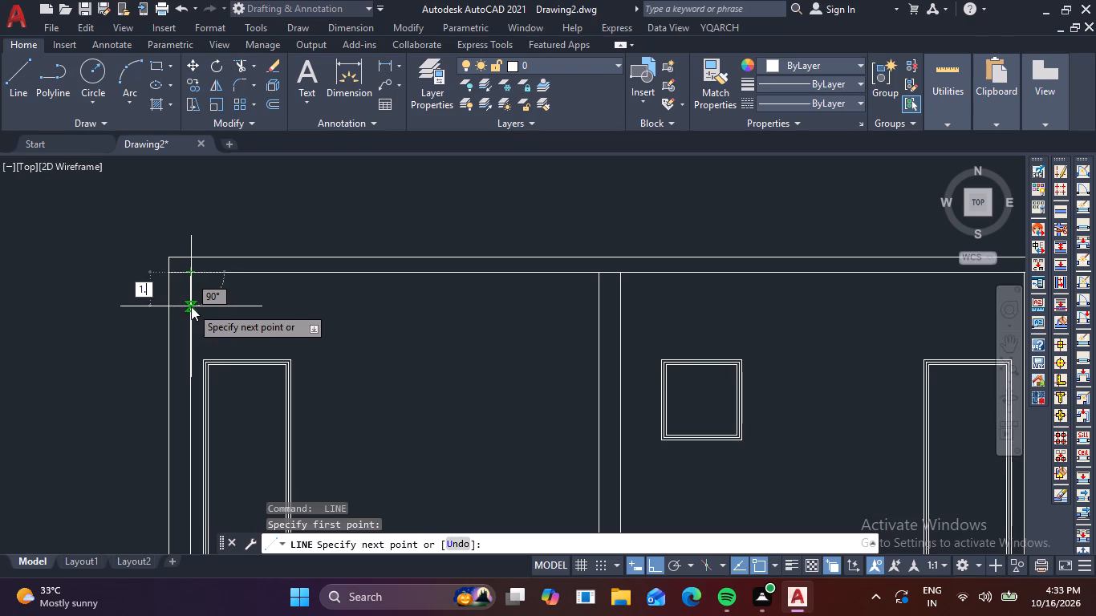
{"action": "key", "text": "BackSpace"}
{"action": "key", "text": "apostrophe"}
{"action": "key", "text": "Return"}
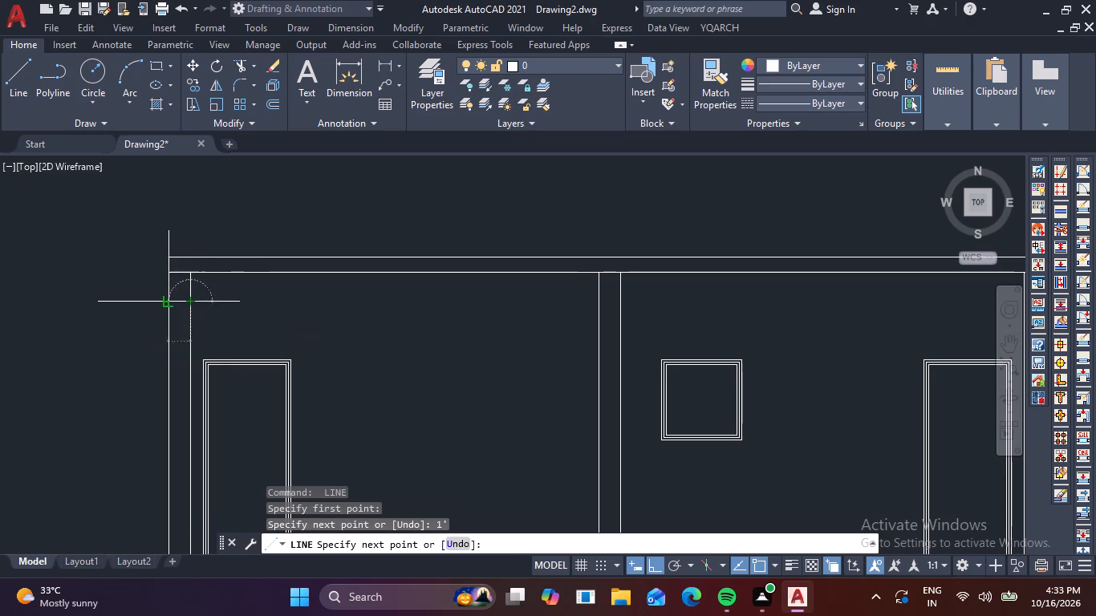
{"action": "left_click", "coordinate": [164, 306]}
{"action": "key", "text": "Escape"}
Draw a line 1' down the right wall's outer face from the roof slab's underside, continuing across to the inner face.
{"action": "scroll", "coordinate": [335, 293], "scroll_direction": "down", "scroll_amount": 2}
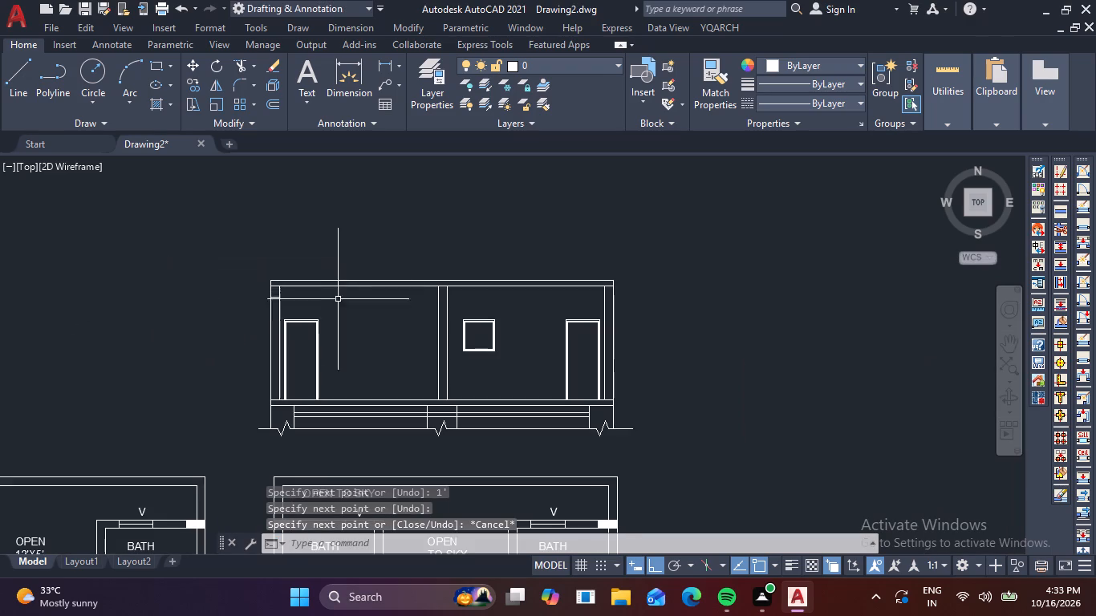
{"action": "scroll", "coordinate": [616, 298], "scroll_direction": "up", "scroll_amount": 4}
{"action": "type", "text": "L"}
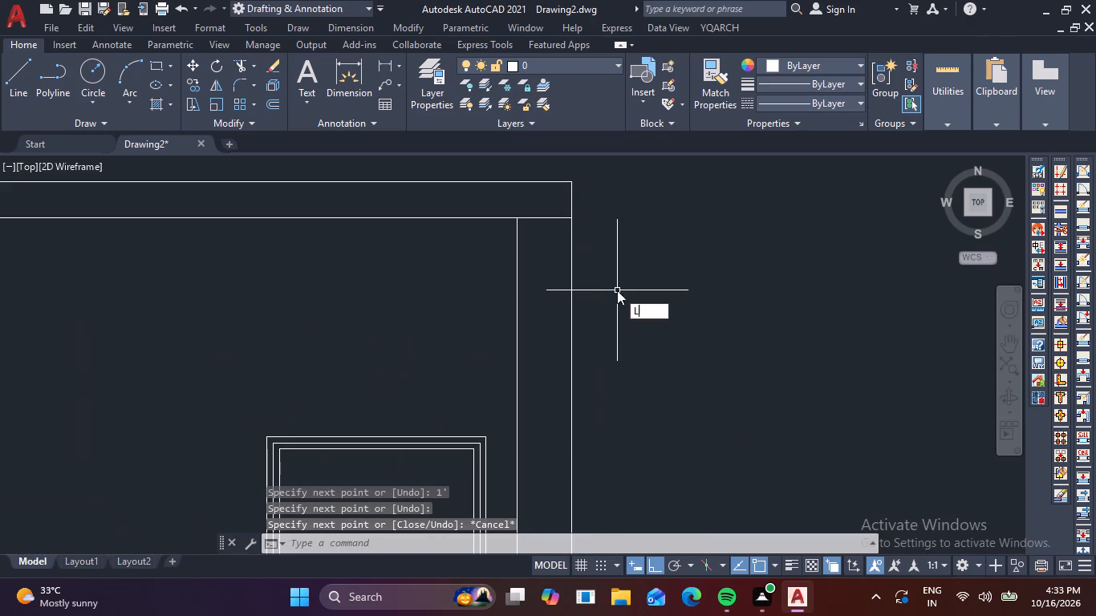
{"action": "key", "text": "space"}
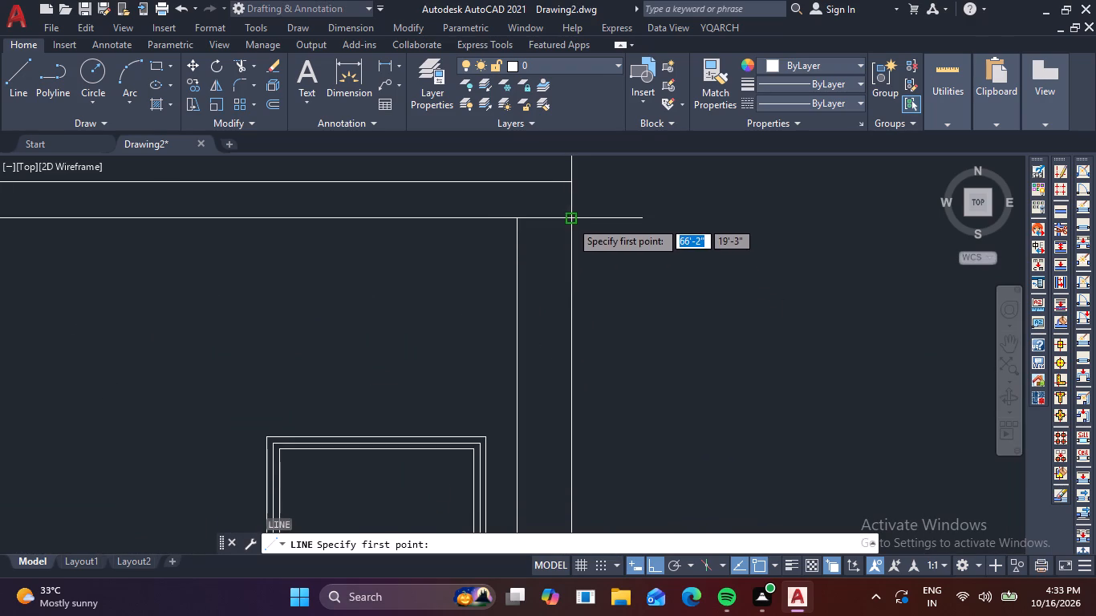
{"action": "left_click", "coordinate": [570, 221]}
{"action": "key", "text": "1"}
{"action": "type", "text": "'"}
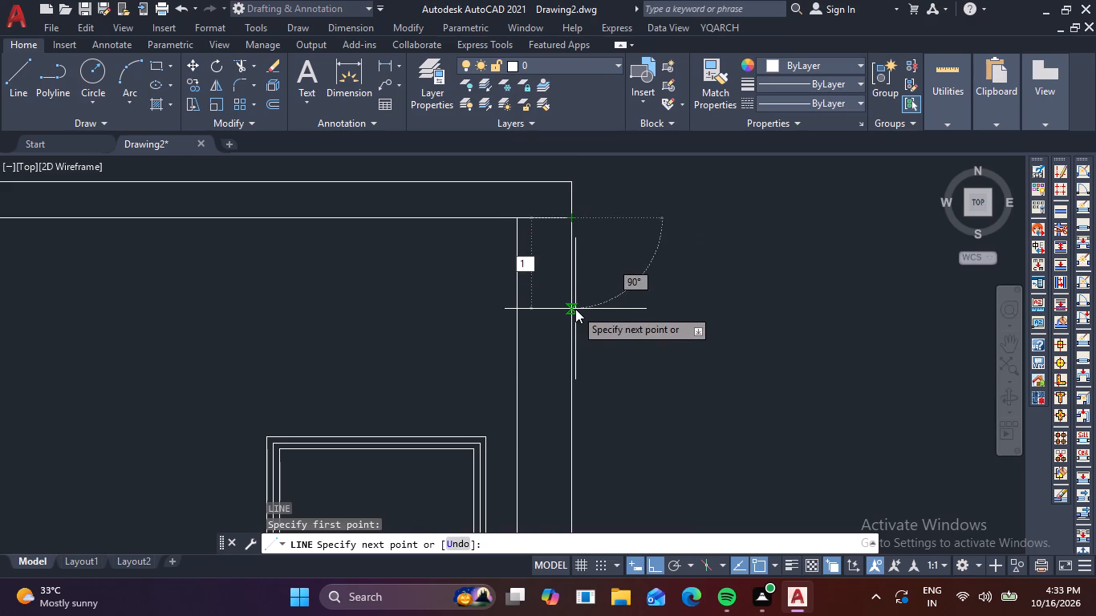
{"action": "key", "text": "space"}
{"action": "left_click", "coordinate": [519, 293]}
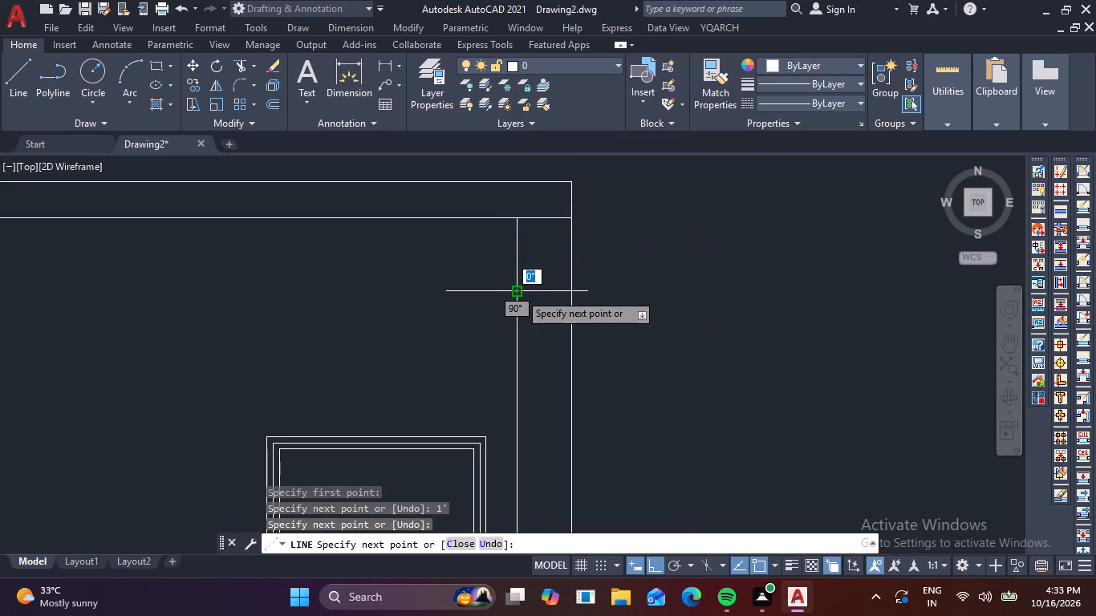
{"action": "key", "text": "space"}
Trim the roof slab's underside across the right wall's beam and part of that beam's outer edge.
{"action": "type", "text": "TR"}
{"action": "key", "text": "space"}
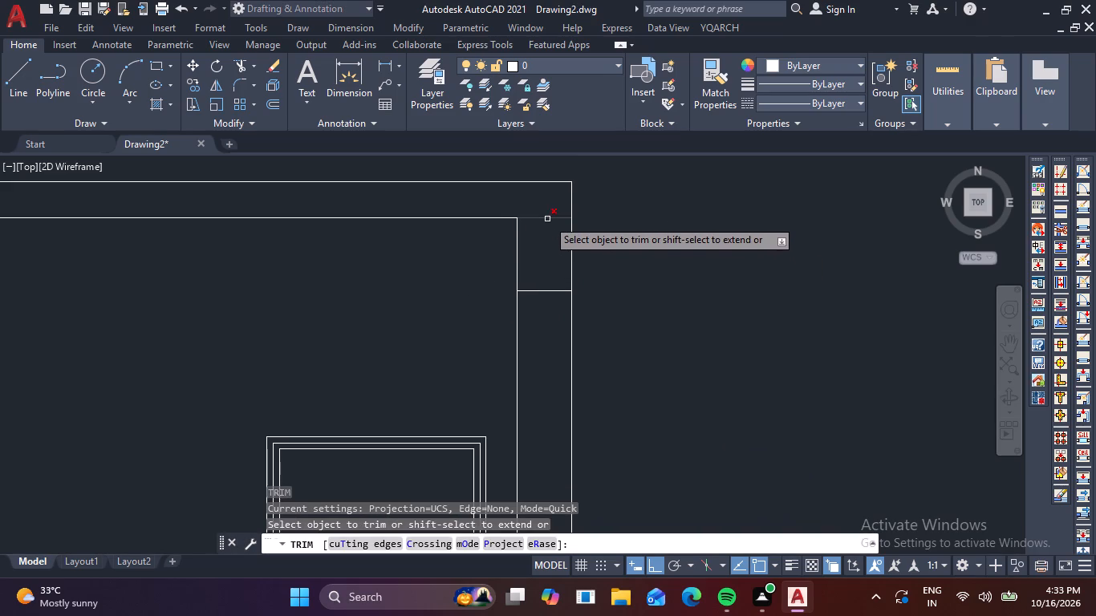
{"action": "left_click", "coordinate": [547, 219]}
{"action": "left_click", "coordinate": [571, 244]}
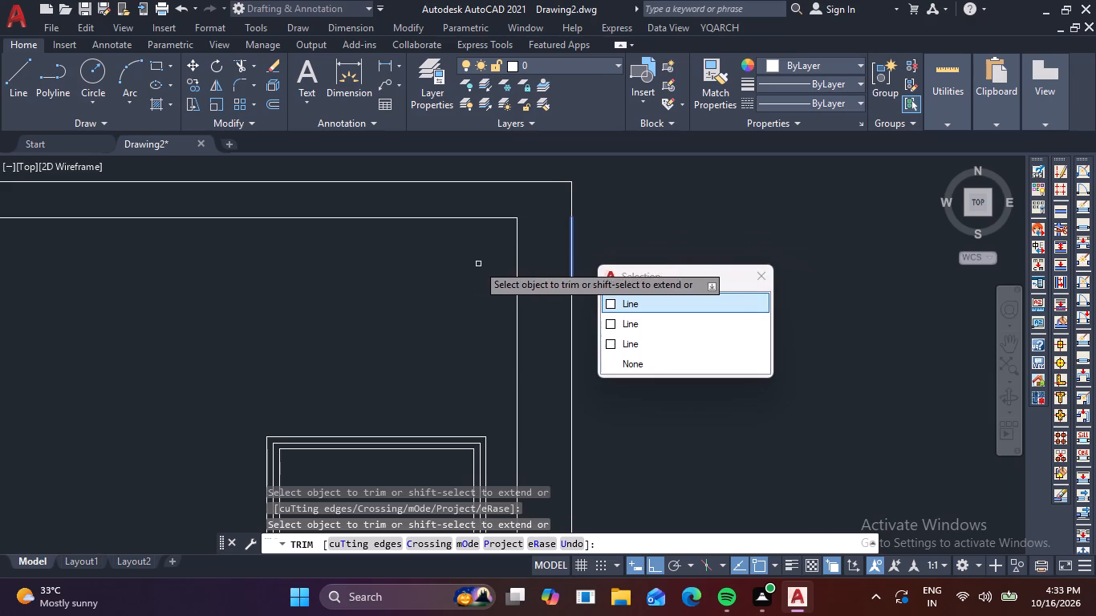
{"action": "left_click", "coordinate": [571, 257]}
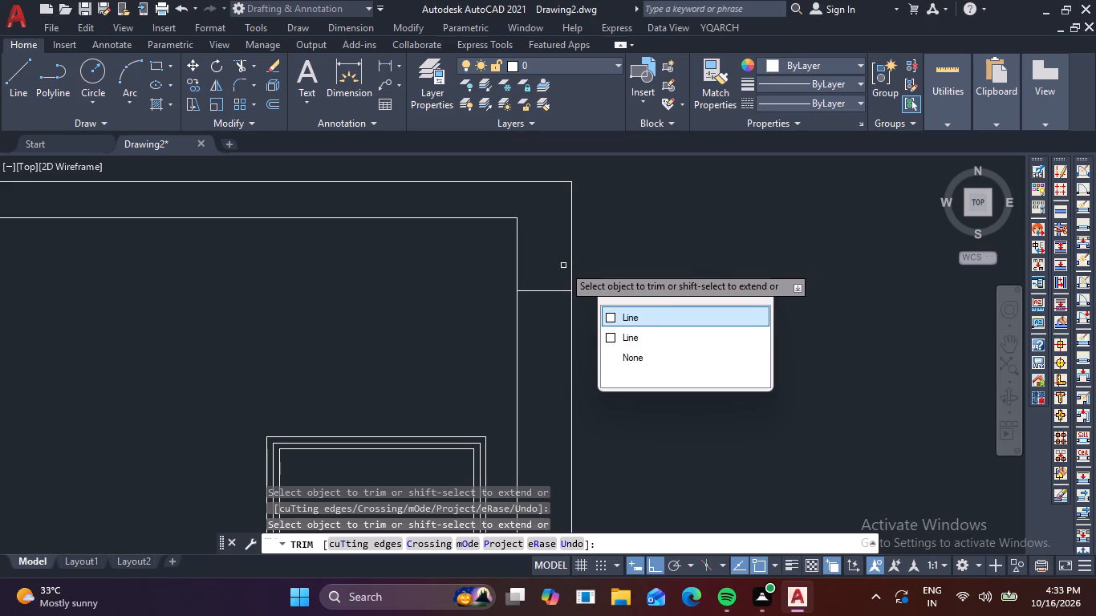
{"action": "left_click", "coordinate": [651, 233]}
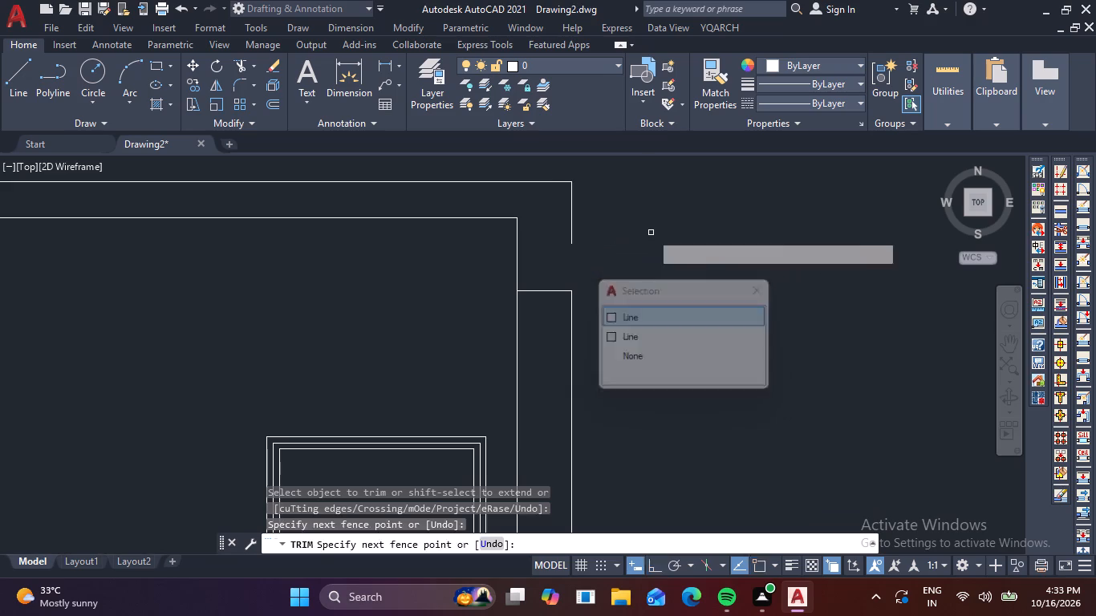
{"action": "scroll", "coordinate": [652, 235], "scroll_direction": "down", "scroll_amount": 4}
{"action": "scroll", "coordinate": [642, 246], "scroll_direction": "up", "scroll_amount": 4}
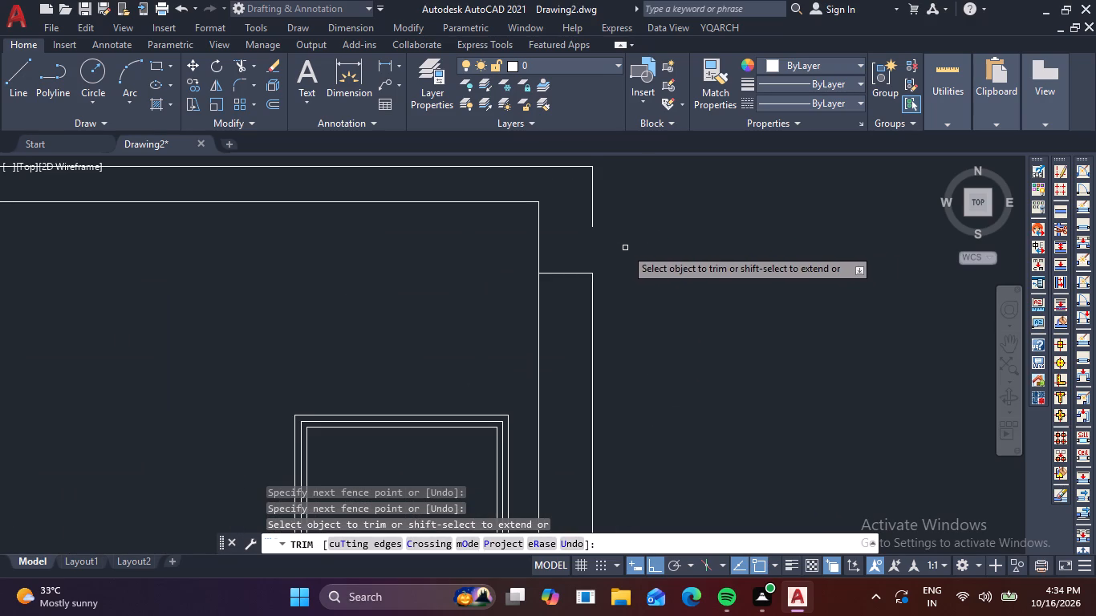
{"action": "key", "text": "Escape"}
Extend the roof slab's right end line down to the beam's underside to close the outer edge.
{"action": "type", "text": "EX"}
{"action": "key", "text": "space"}
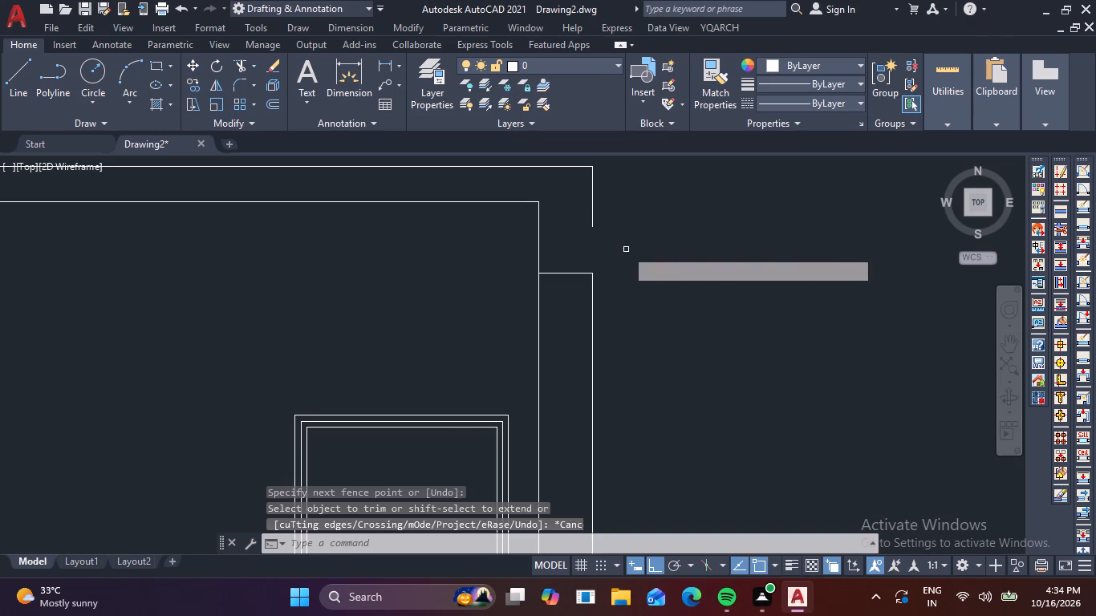
{"action": "left_click", "coordinate": [594, 217]}
Trim away the roof slab's underside where it crosses the beam over the left wall.
{"action": "scroll", "coordinate": [629, 253], "scroll_direction": "down", "scroll_amount": 4}
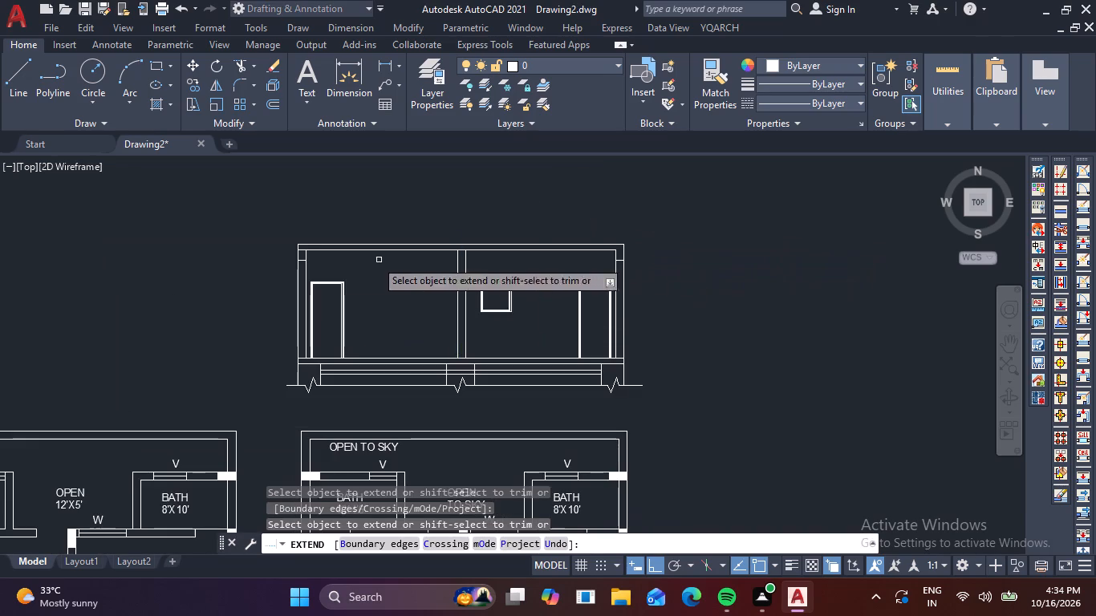
{"action": "scroll", "coordinate": [306, 264], "scroll_direction": "up", "scroll_amount": 4}
{"action": "middle_click_drag", "start_coordinate": [264, 197], "coordinate": [291, 246]}
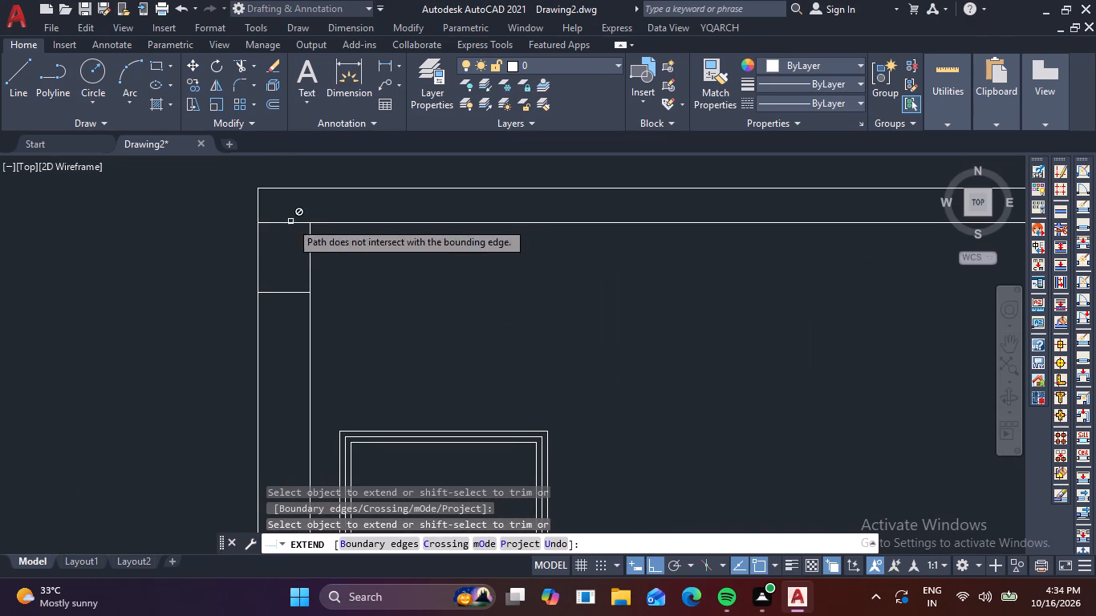
{"action": "left_click_drag", "start_coordinate": [289, 217], "coordinate": [286, 239]}
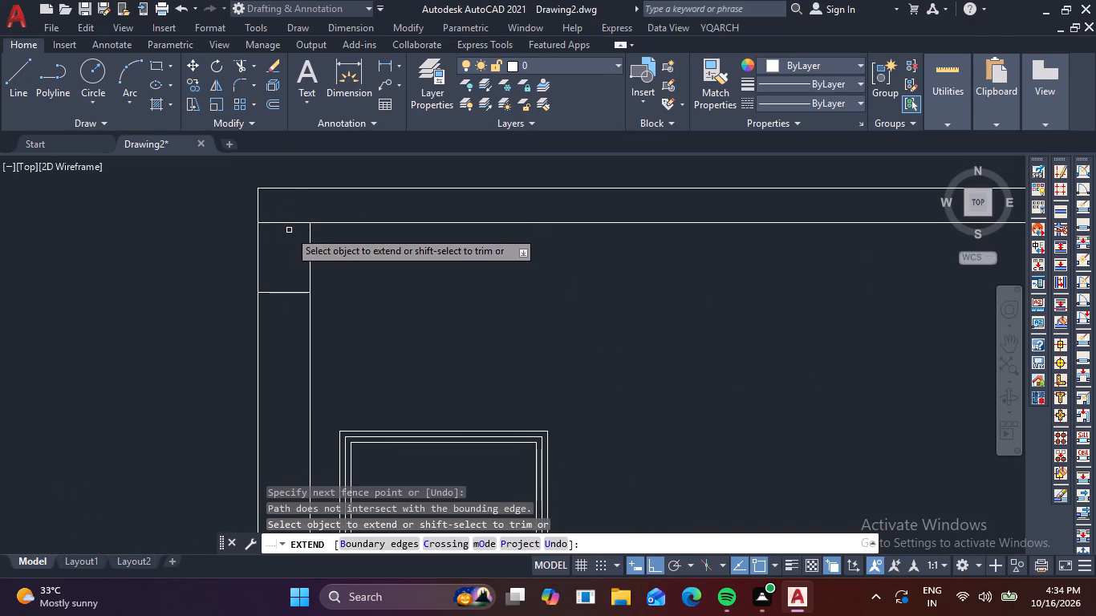
{"action": "left_click", "coordinate": [290, 223]}
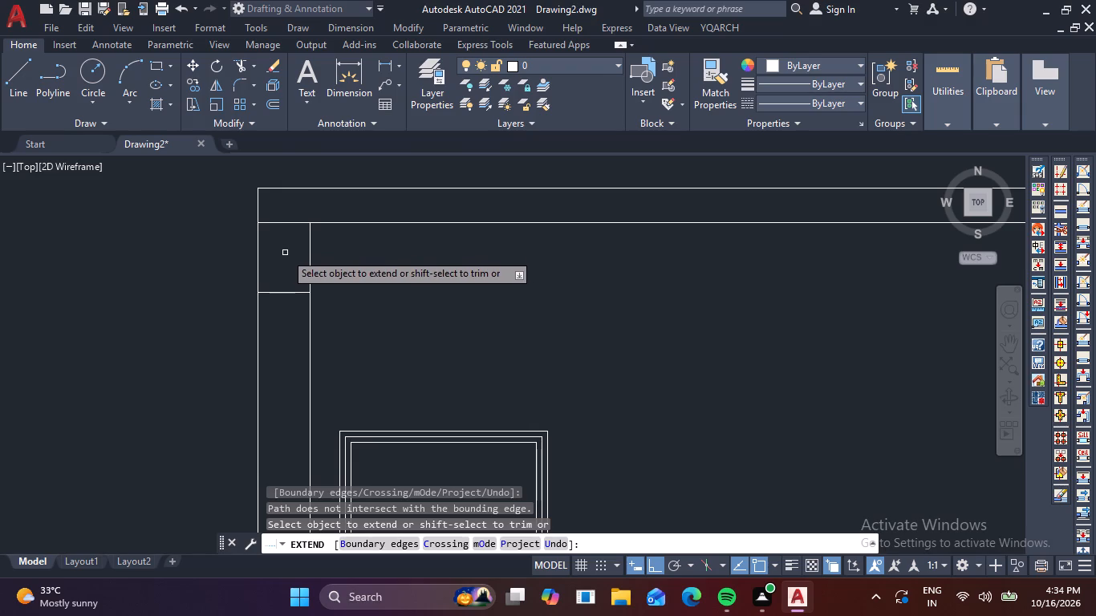
{"action": "left_click", "coordinate": [291, 221], "text": "shift"}
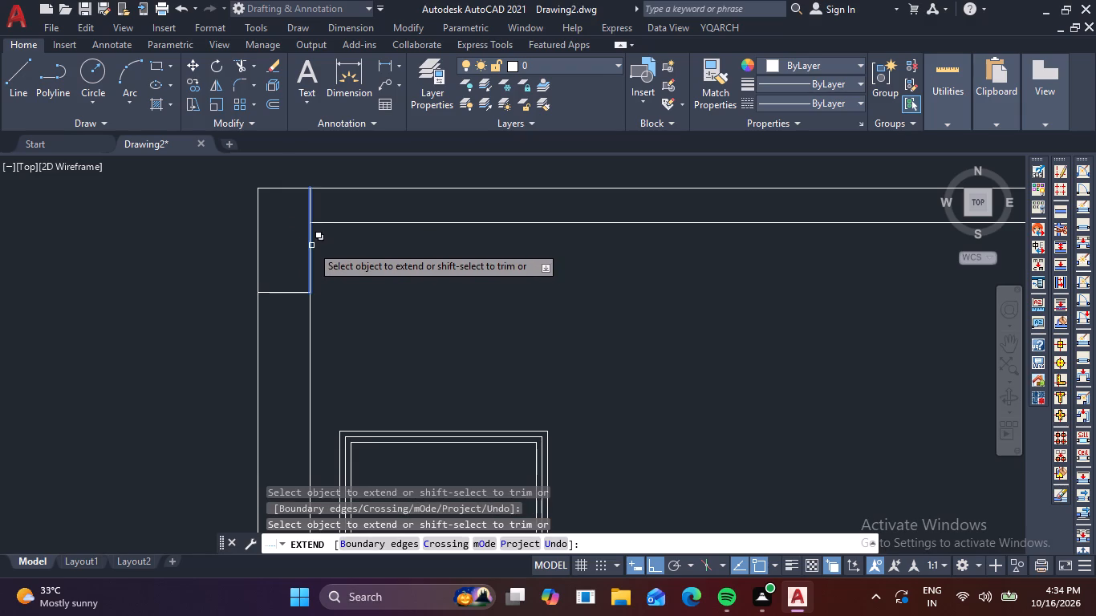
{"action": "left_click", "coordinate": [311, 245], "text": "shift"}
{"action": "scroll", "coordinate": [423, 270], "scroll_direction": "down", "scroll_amount": 3}
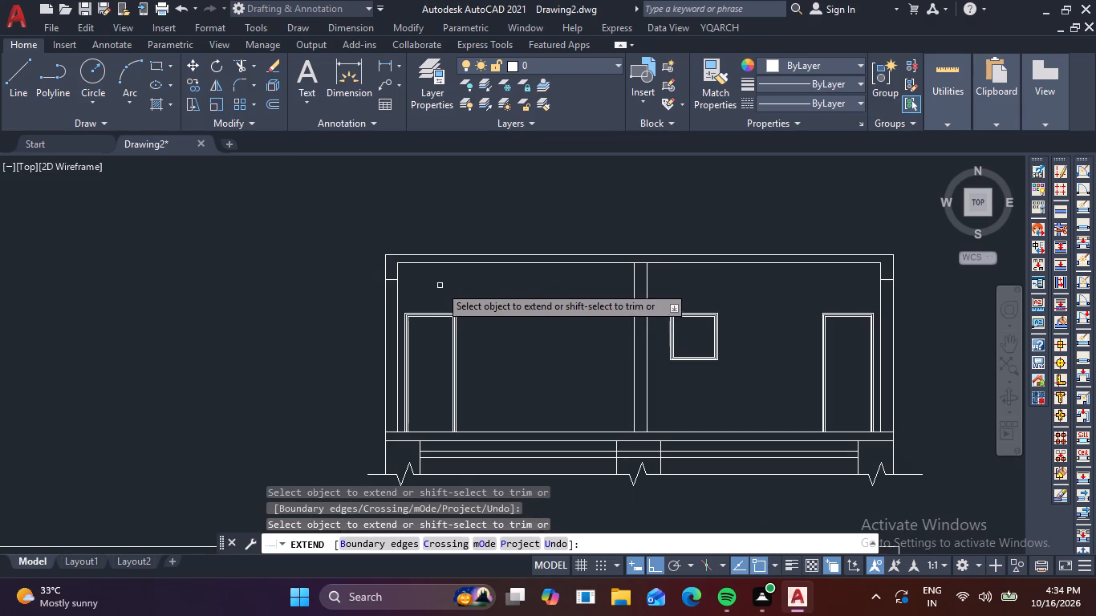
{"action": "key", "text": "Escape"}
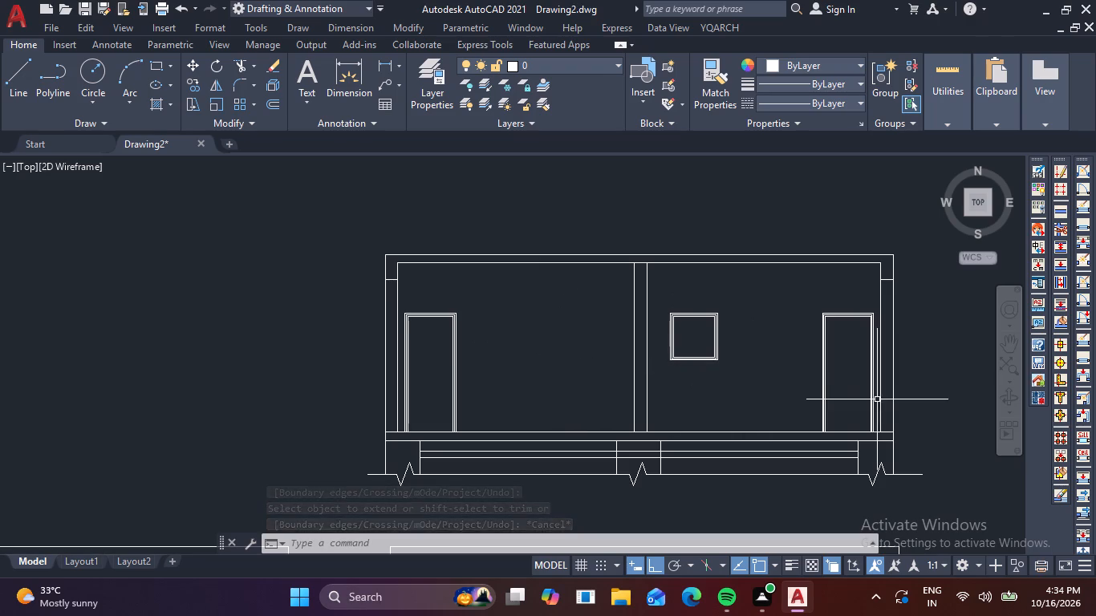
Copy the right-hand door frame along the floor line to just left of the middle wall.
{"action": "left_click_drag", "start_coordinate": [859, 396], "coordinate": [830, 396]}
{"action": "left_click", "coordinate": [788, 383]}
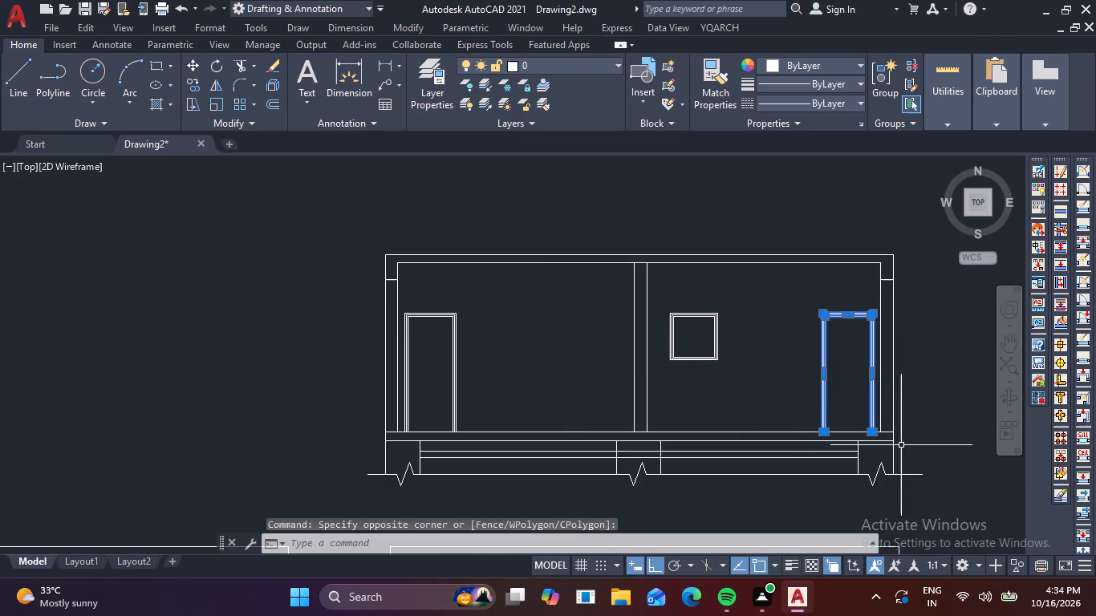
{"action": "key", "text": "c"}
{"action": "type", "text": "O"}
{"action": "key", "text": "space"}
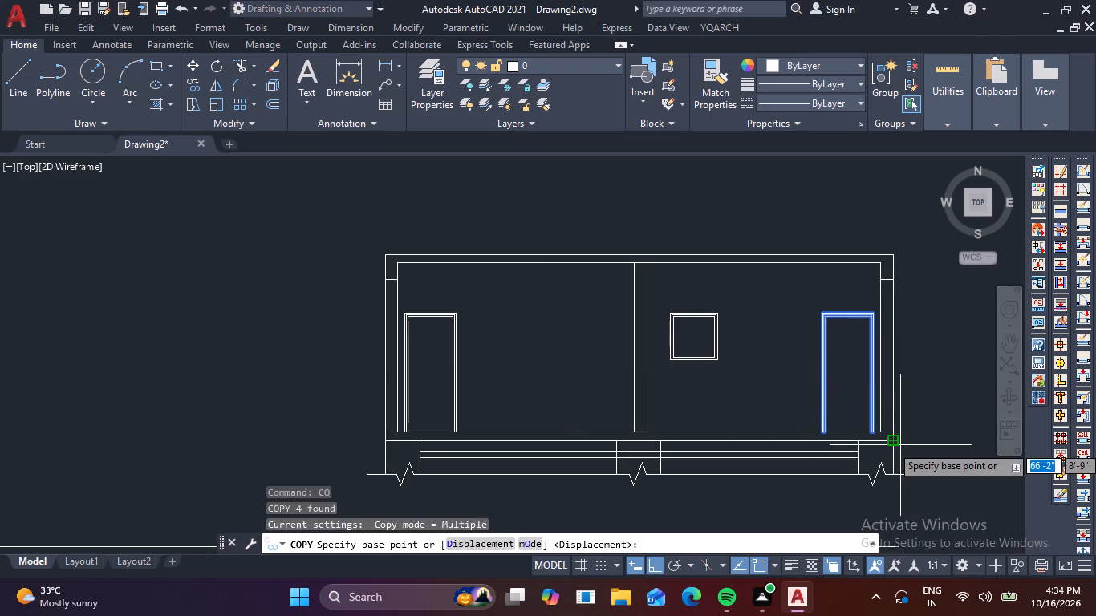
{"action": "scroll", "coordinate": [891, 441], "scroll_direction": "up", "scroll_amount": 2}
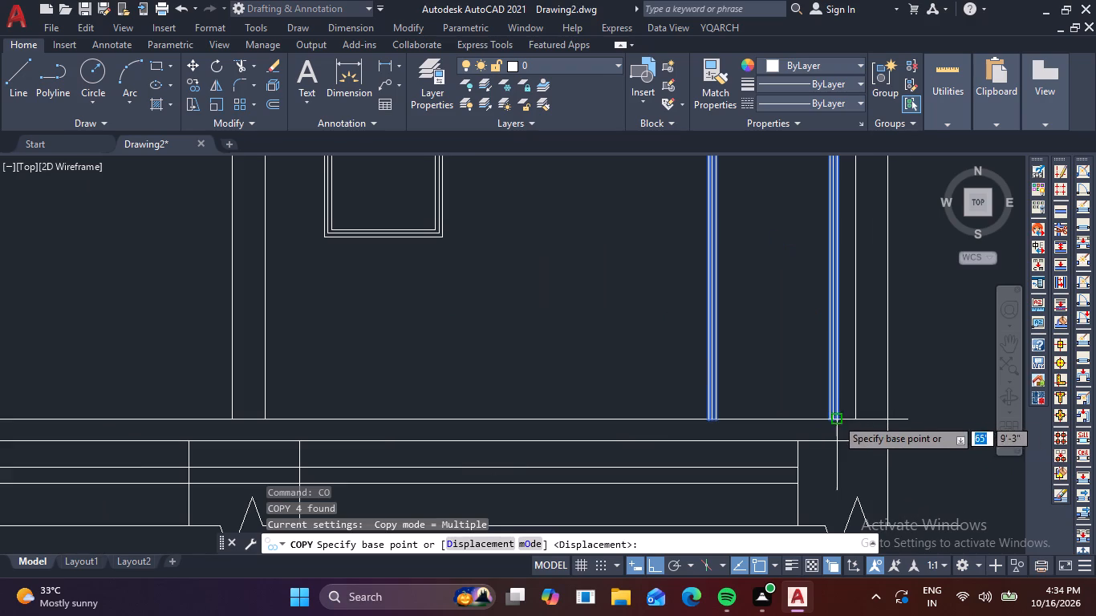
{"action": "left_click", "coordinate": [838, 417]}
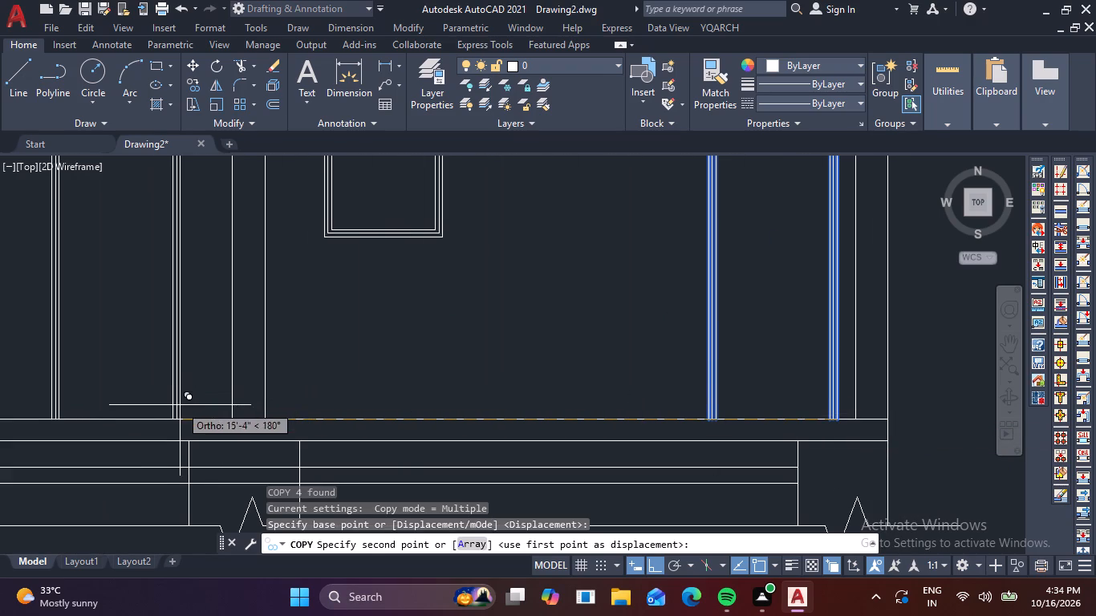
{"action": "left_click", "coordinate": [209, 418]}
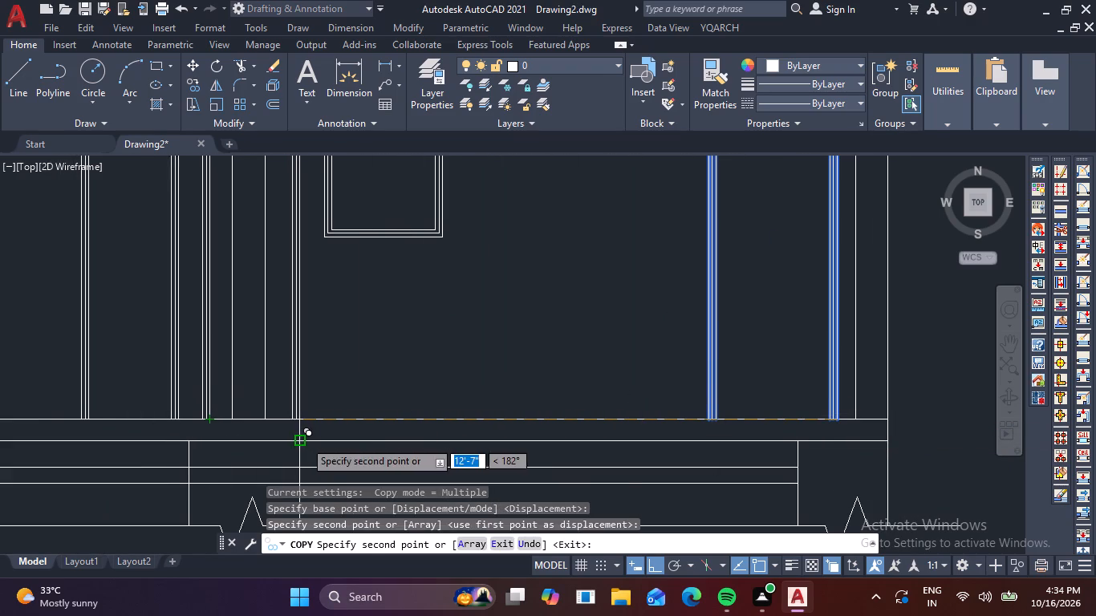
{"action": "key", "text": "Escape"}
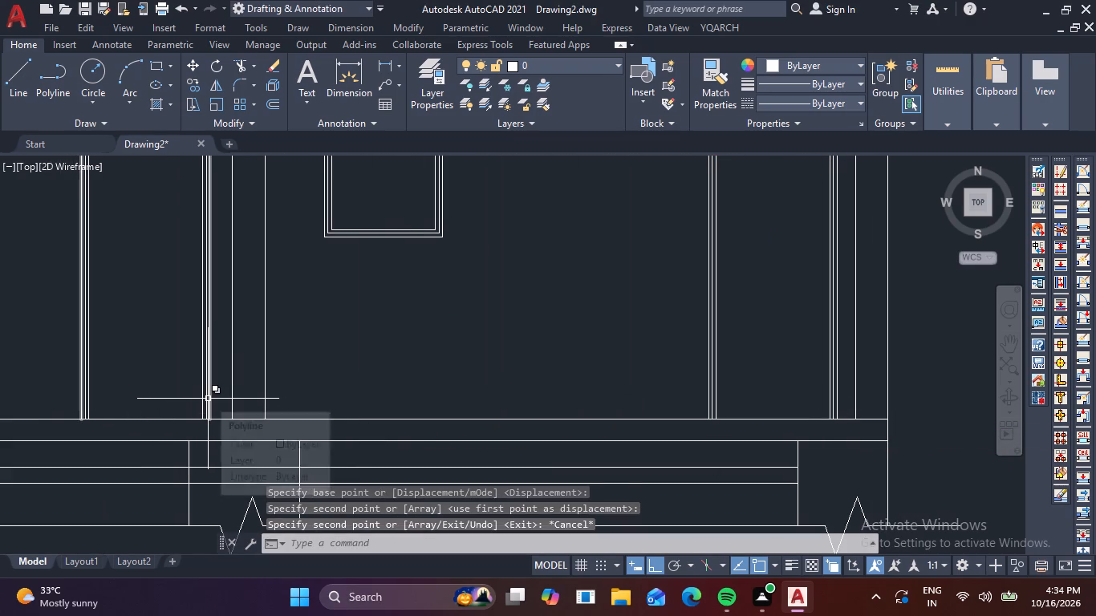
Delete the outermost outlines of the copied door frame beside the middle wall, leaving a double outline.
{"action": "left_click", "coordinate": [208, 399]}
{"action": "key", "text": "Delete"}
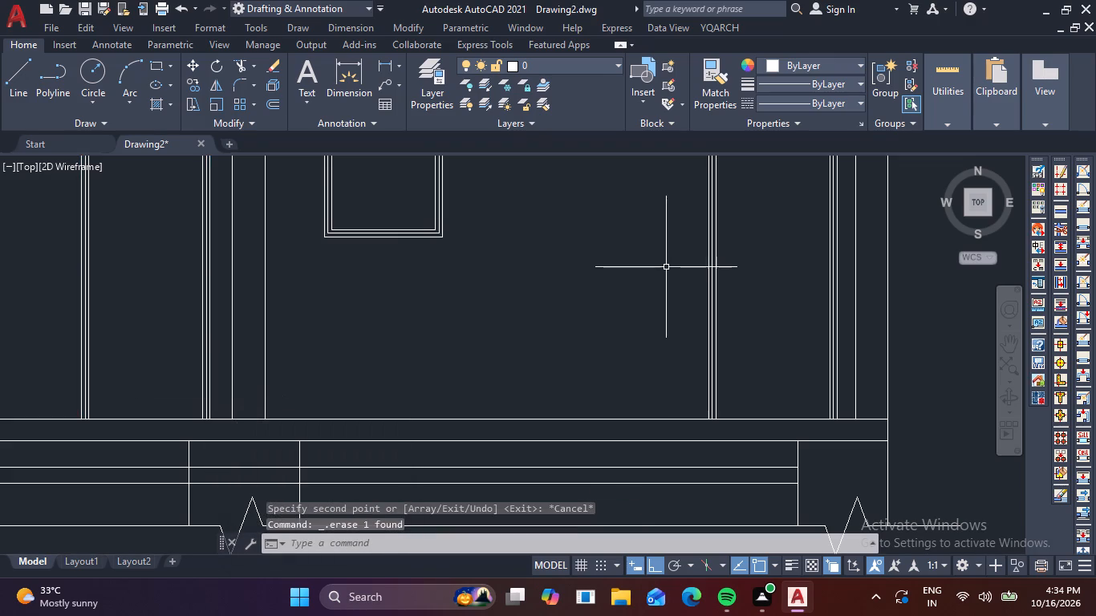
{"action": "left_click", "coordinate": [79, 373]}
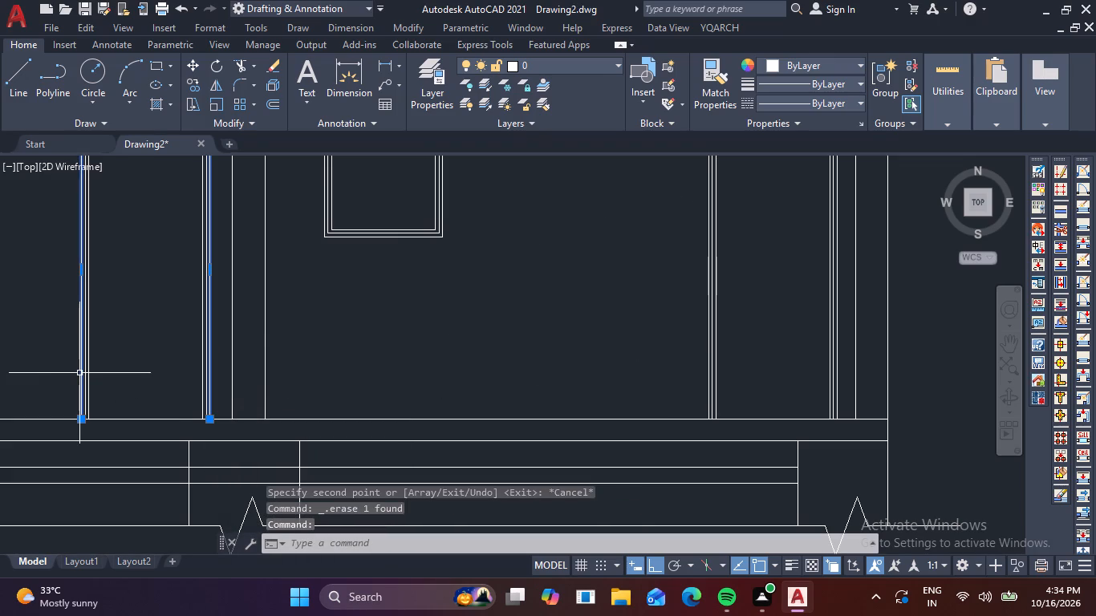
{"action": "key", "text": "Delete"}
Draw a window rectangle about 2'-2" wide and 3'-4" high against the copied door's left side, level with its top.
{"action": "scroll", "coordinate": [79, 373], "scroll_direction": "down", "scroll_amount": 2}
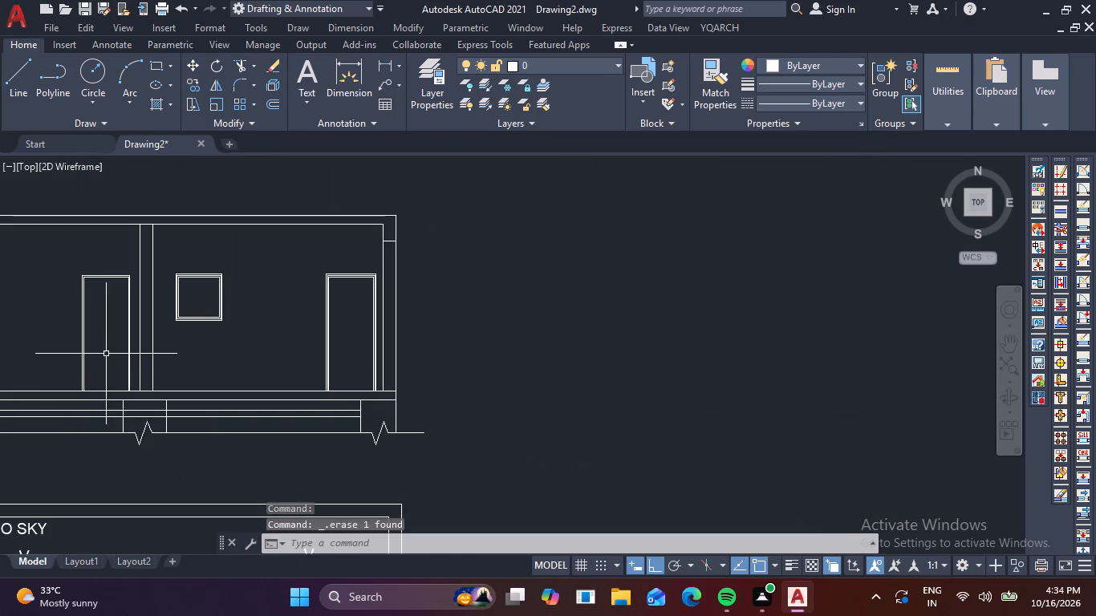
{"action": "middle_click_drag", "start_coordinate": [104, 354], "coordinate": [345, 423]}
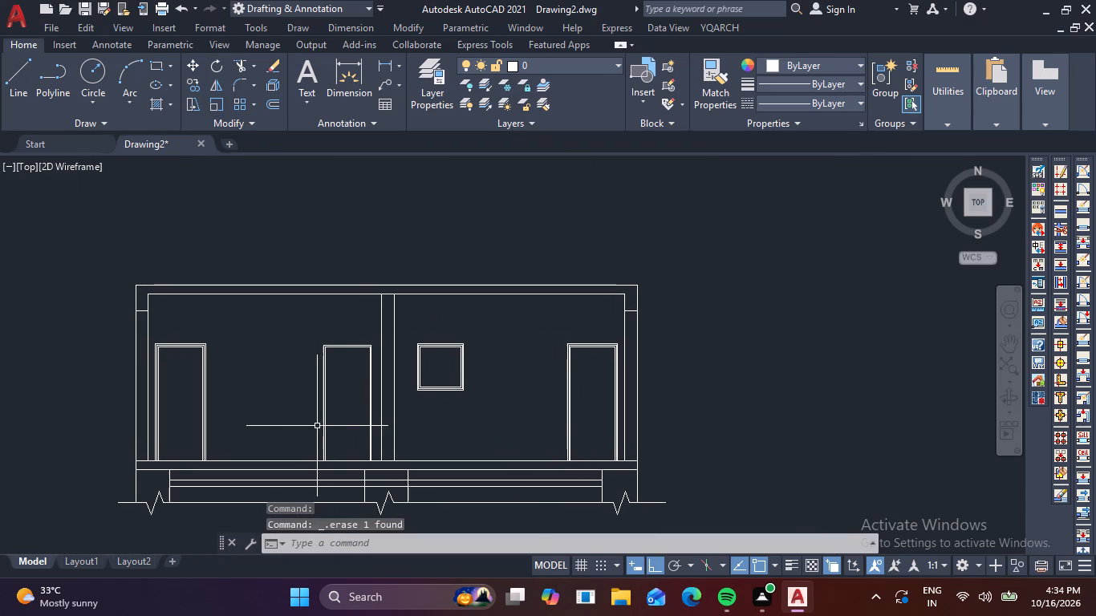
{"action": "key", "text": "r"}
{"action": "key", "text": "e"}
{"action": "key", "text": "c"}
{"action": "key", "text": "space"}
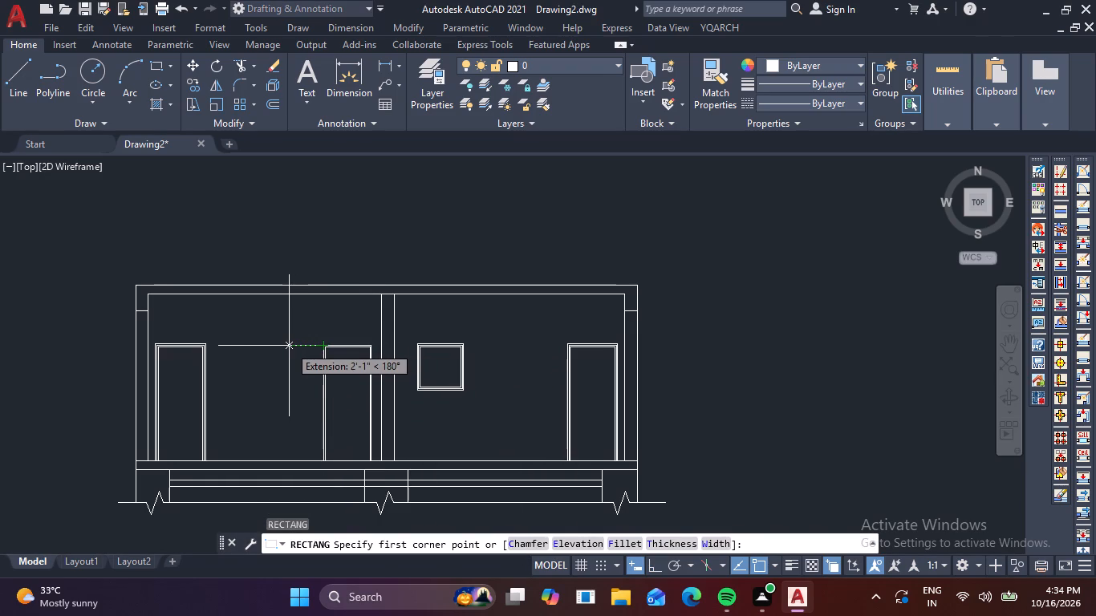
{"action": "left_click", "coordinate": [286, 344]}
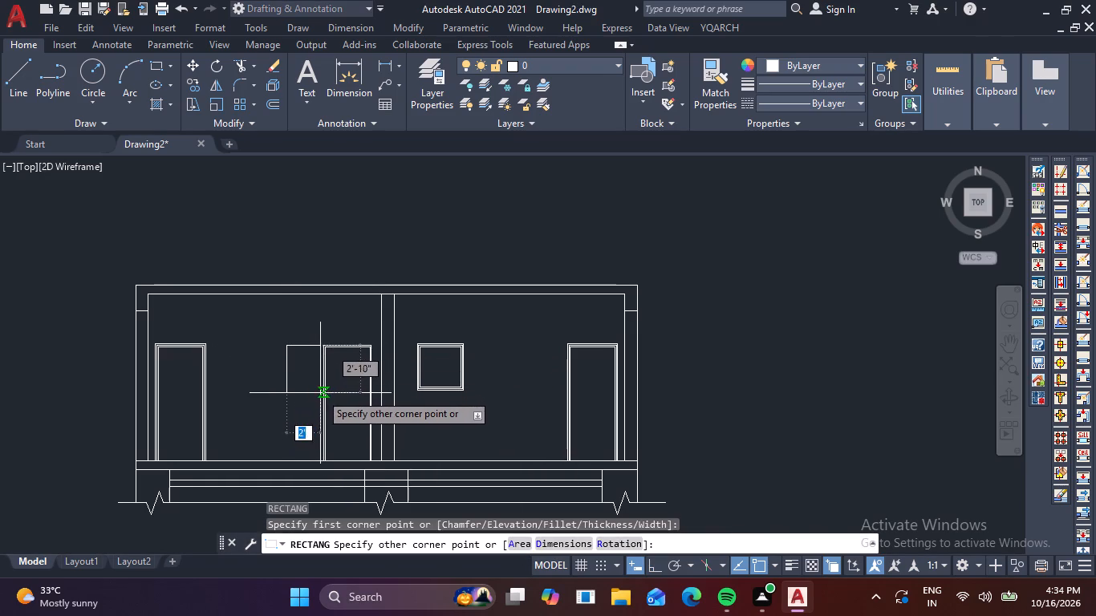
{"action": "scroll", "coordinate": [320, 393], "scroll_direction": "up", "scroll_amount": 3}
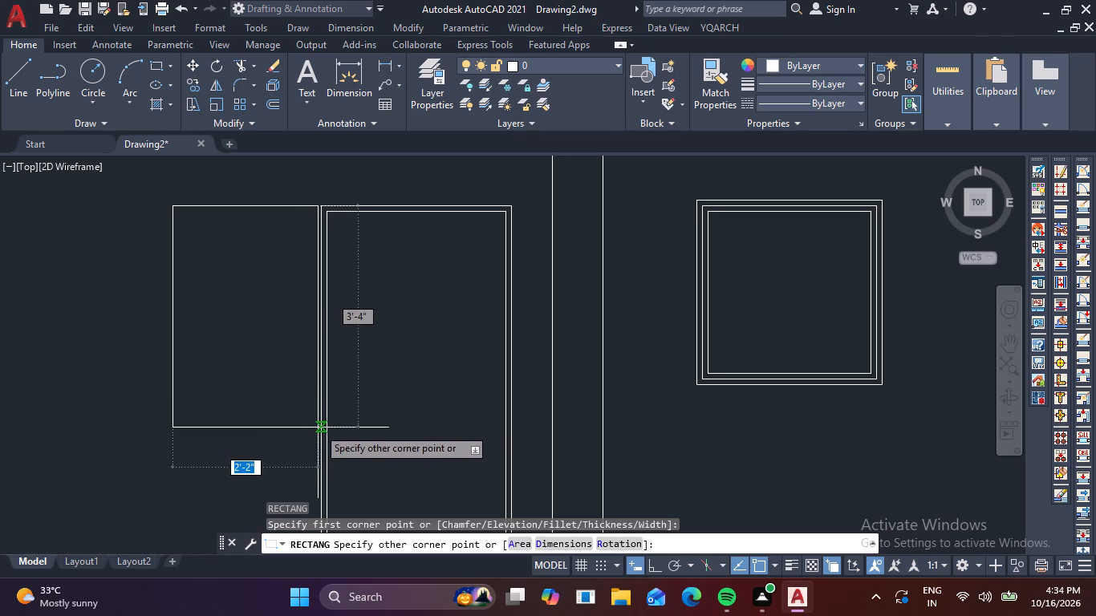
{"action": "left_click", "coordinate": [316, 428]}
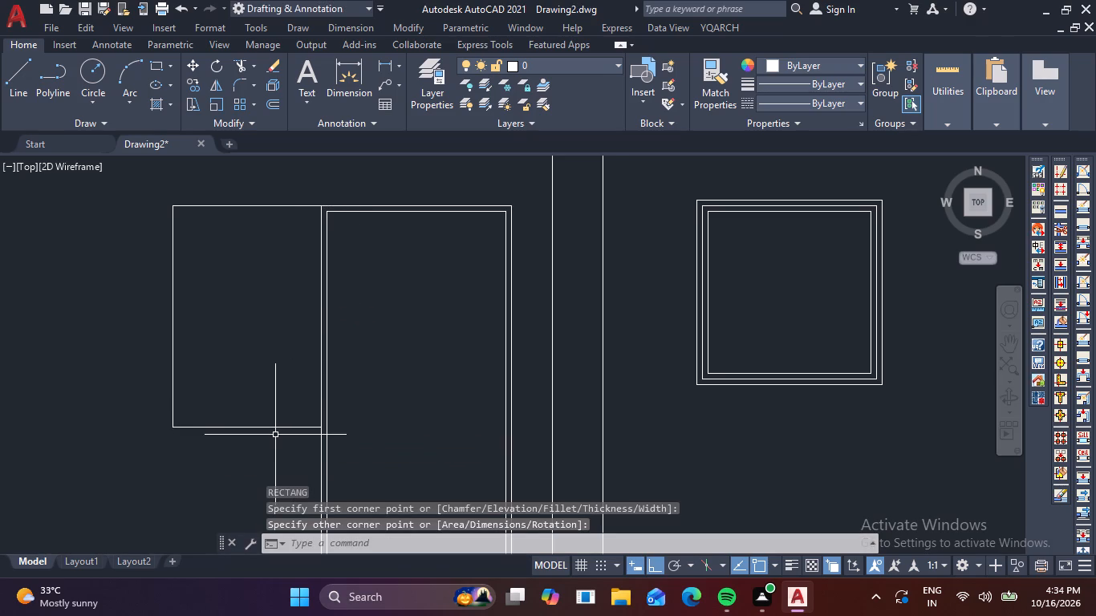
Offset the new window rectangle 1" inward to form its frame.
{"action": "key", "text": "o"}
{"action": "key", "text": "Return"}
{"action": "key", "text": "1"}
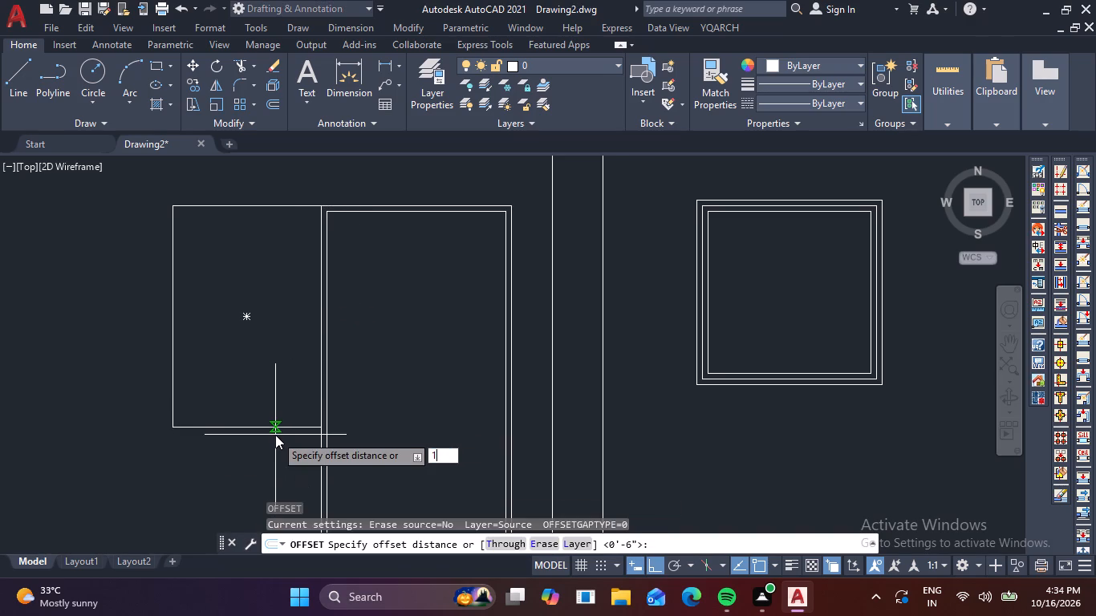
{"action": "key", "text": "space"}
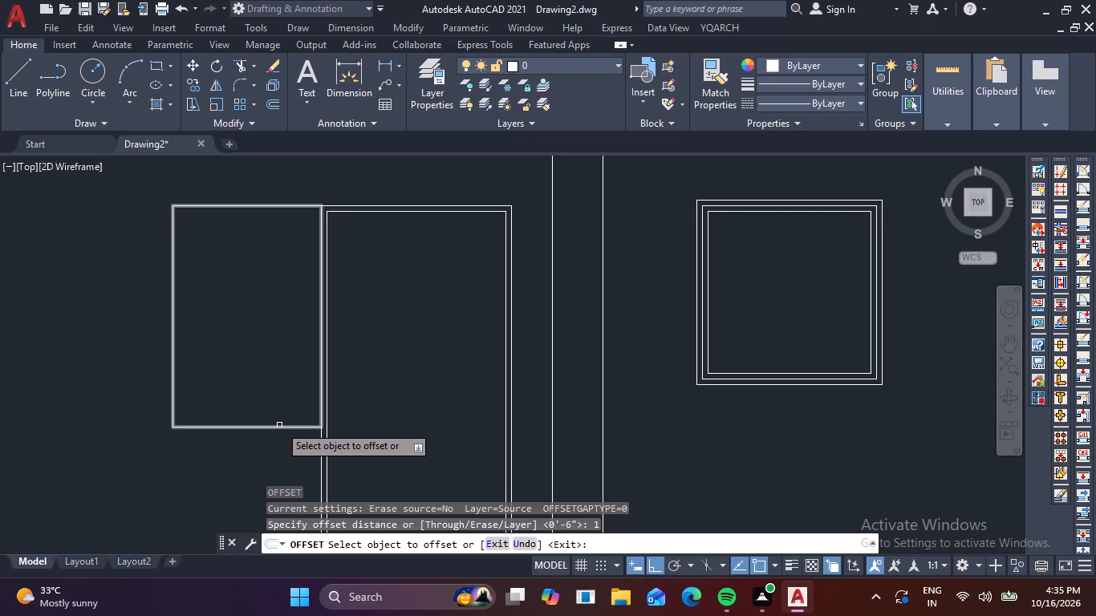
{"action": "left_click", "coordinate": [279, 425]}
{"action": "left_click", "coordinate": [266, 426]}
{"action": "left_click", "coordinate": [255, 379]}
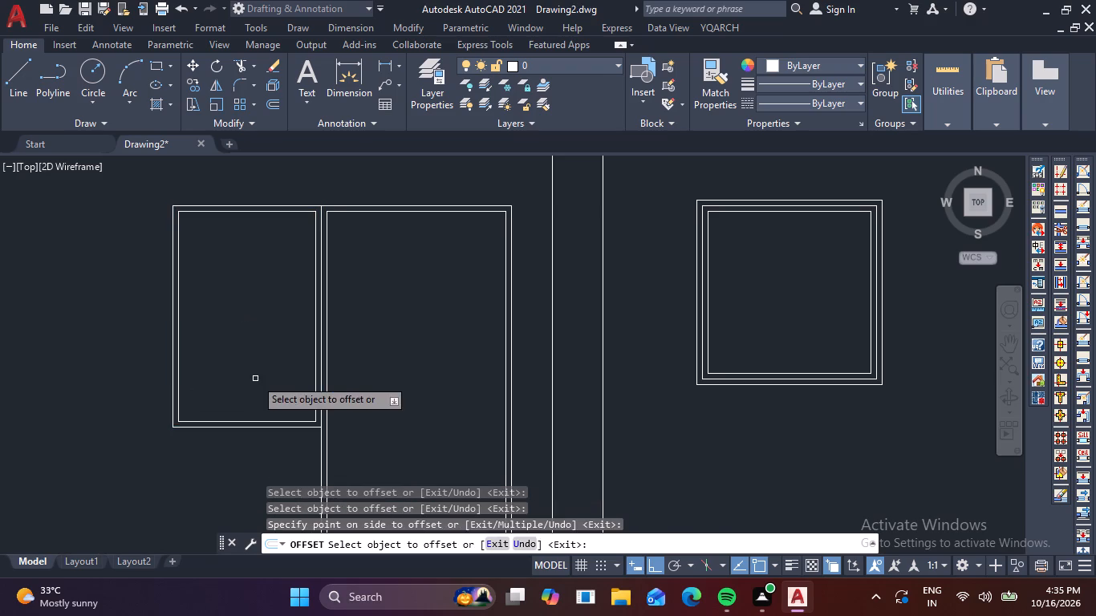
{"action": "scroll", "coordinate": [255, 379], "scroll_direction": "down", "scroll_amount": 5}
{"action": "key", "text": "Escape"}
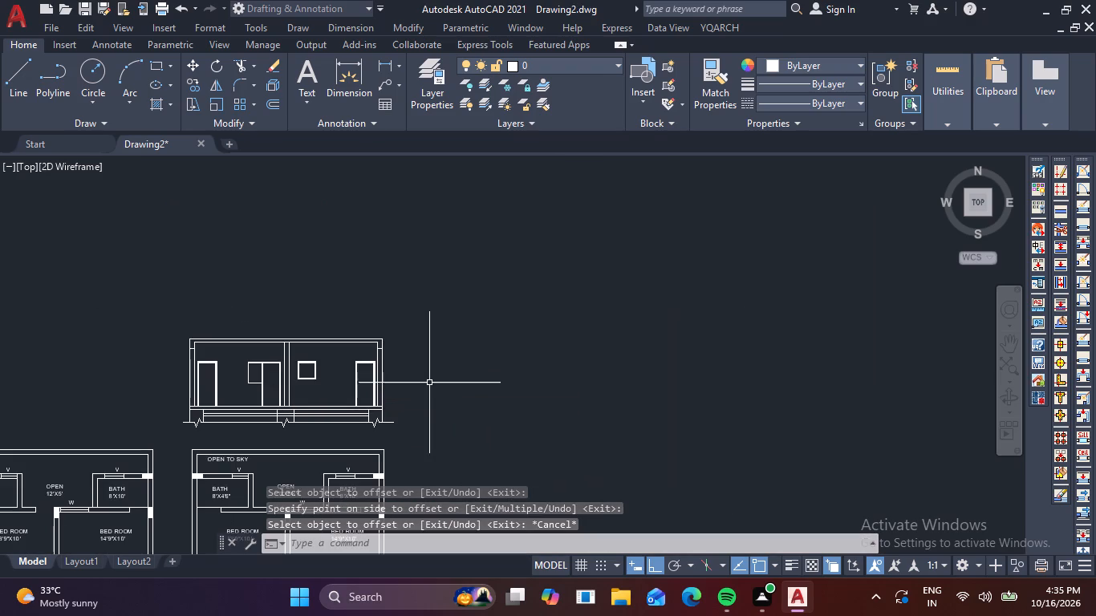
{"action": "key", "text": "Escape"}
{"action": "key", "text": "Escape"}
Fill the section's floor slab with a SOLID hatch.
{"action": "scroll", "coordinate": [431, 369], "scroll_direction": "up", "scroll_amount": 3}
{"action": "scroll", "coordinate": [434, 366], "scroll_direction": "down", "scroll_amount": 1}
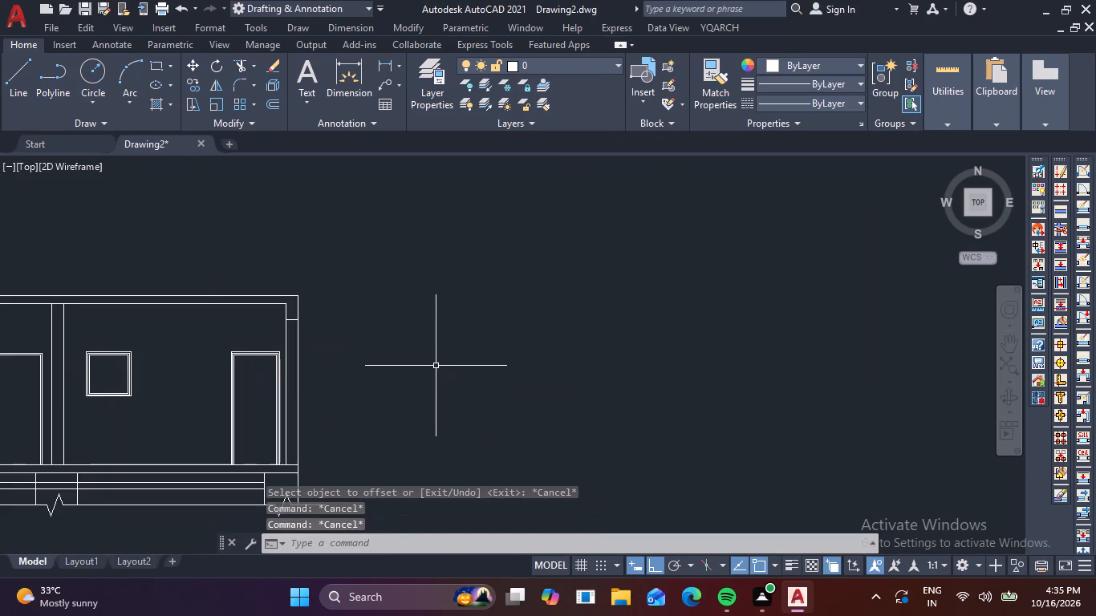
{"action": "middle_click_drag", "start_coordinate": [424, 364], "coordinate": [725, 336]}
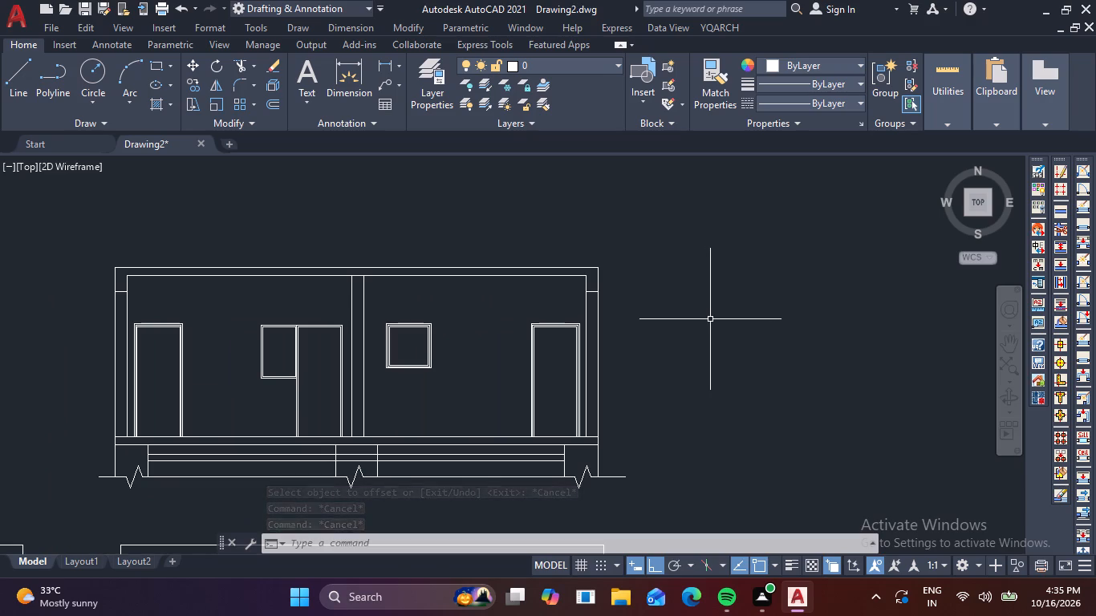
{"action": "type", "text": "H"}
{"action": "key", "text": "space"}
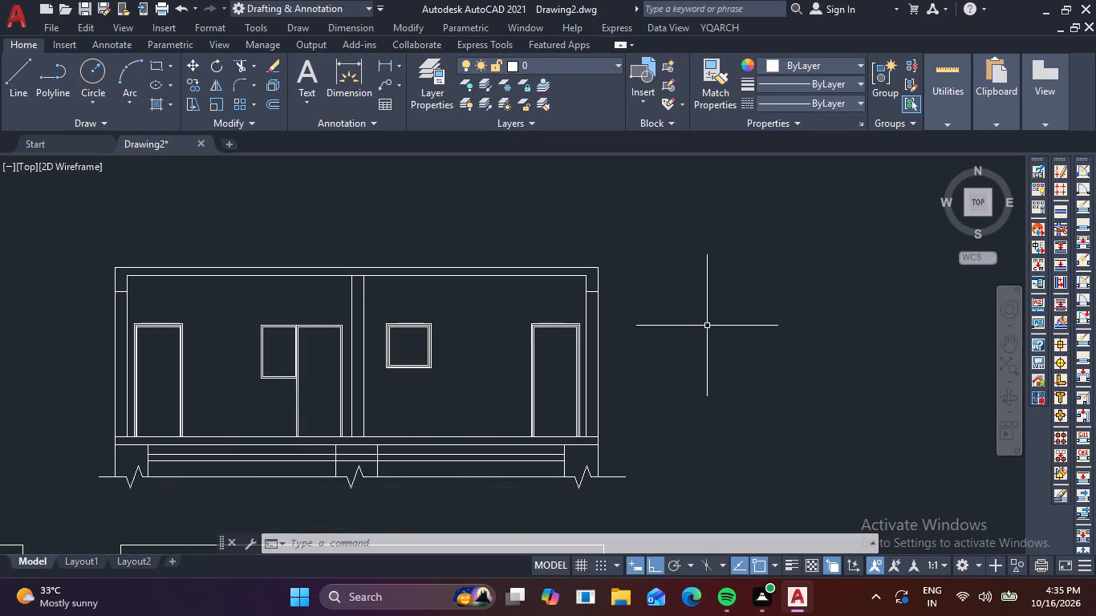
{"action": "middle_click_drag", "start_coordinate": [704, 366], "coordinate": [720, 345]}
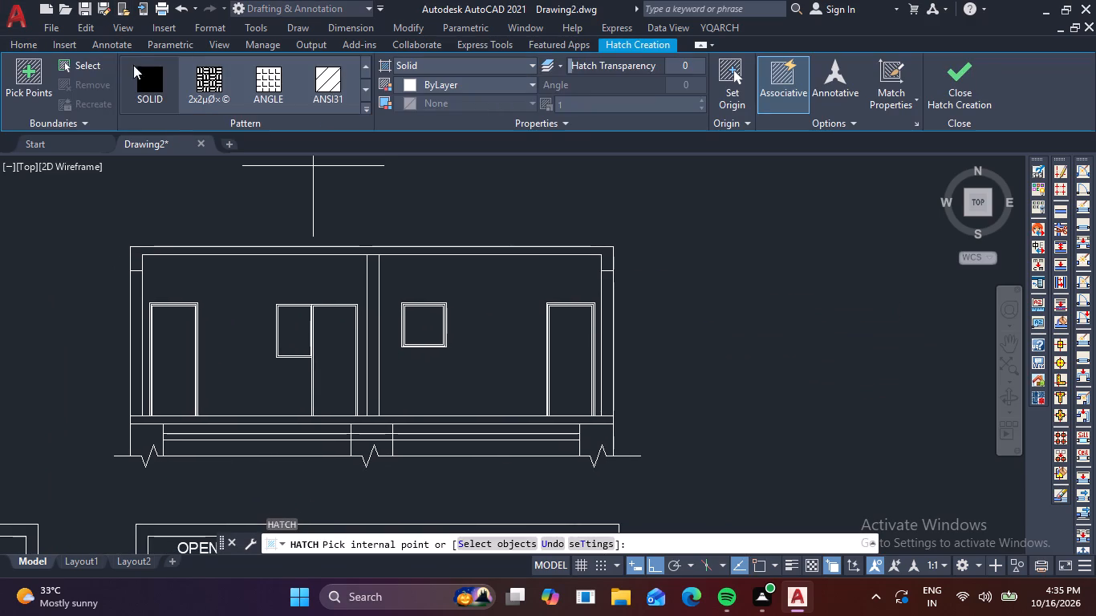
{"action": "left_click", "coordinate": [151, 71]}
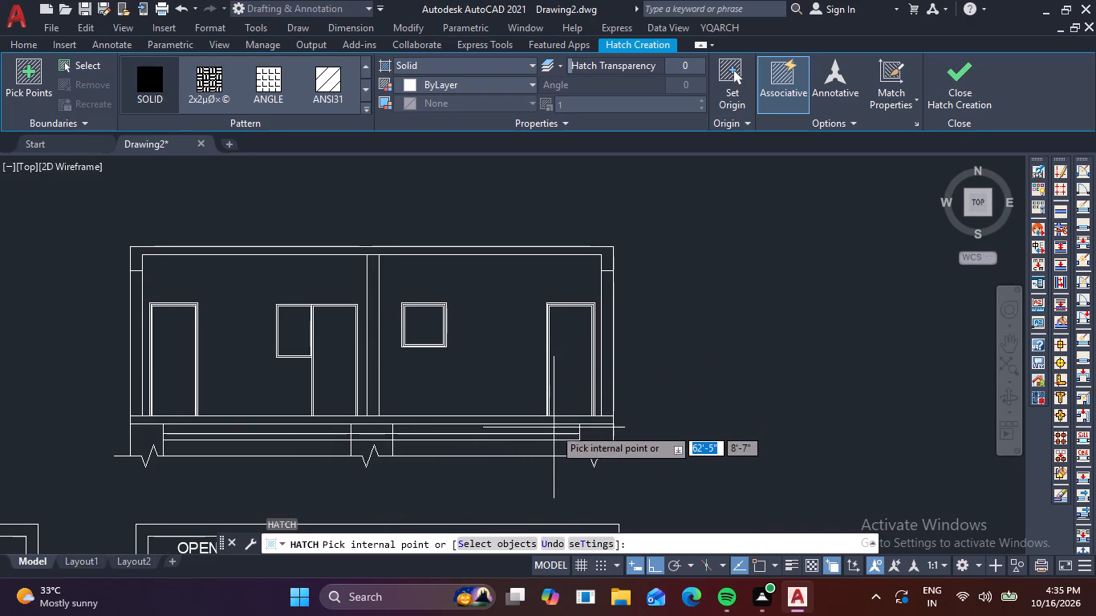
{"action": "left_click", "coordinate": [576, 419]}
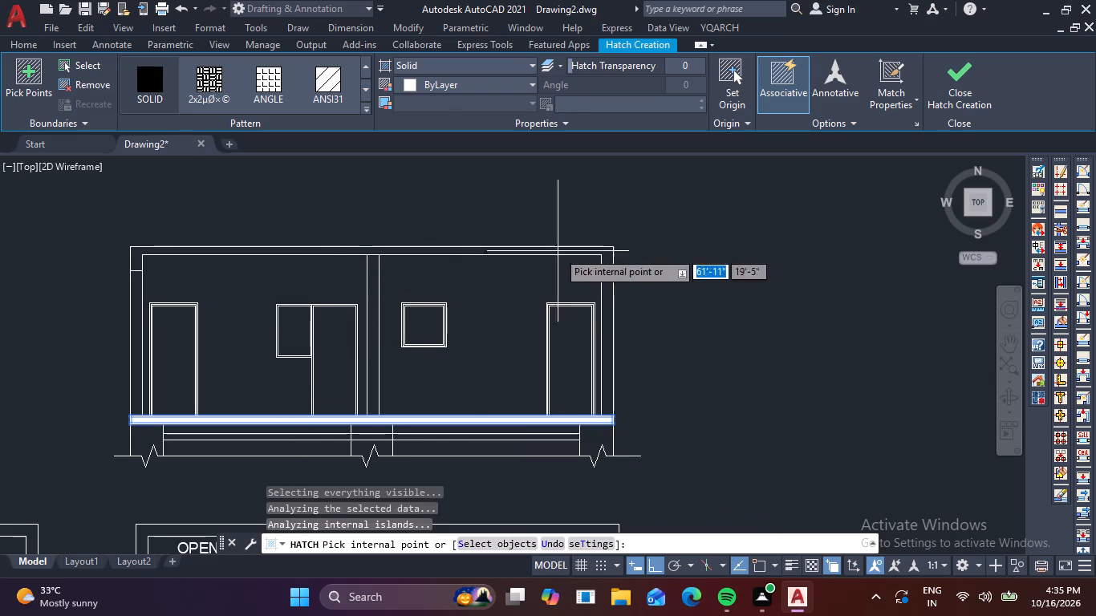
{"action": "left_click", "coordinate": [954, 93]}
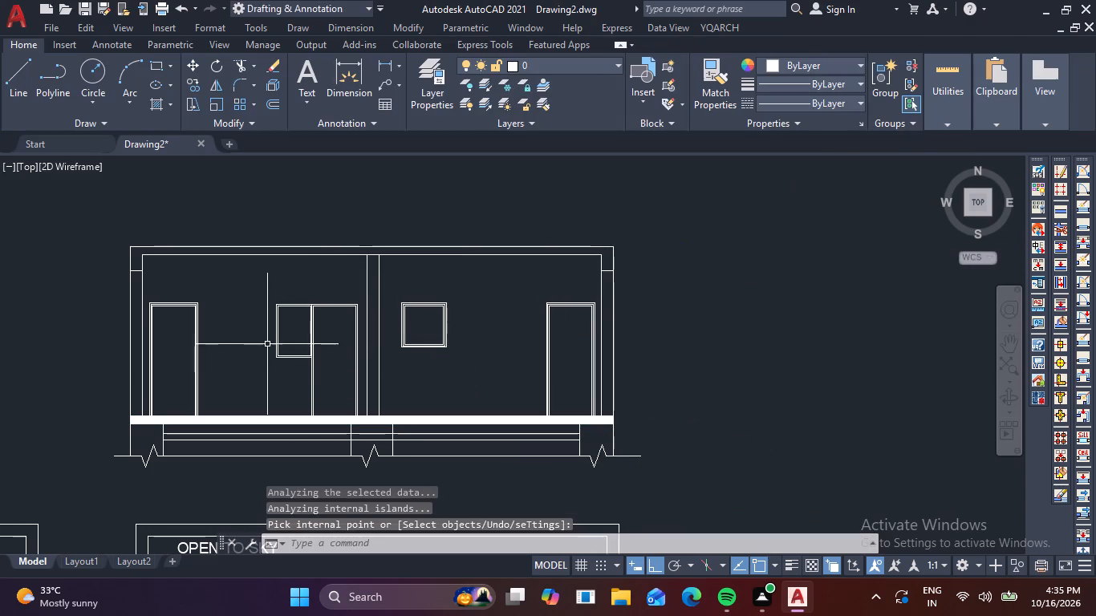
Draw the roof beam outline at the middle wall, 1' down from the slab underside and across to the opposite wall face.
{"action": "type", "text": "L"}
{"action": "key", "text": "space"}
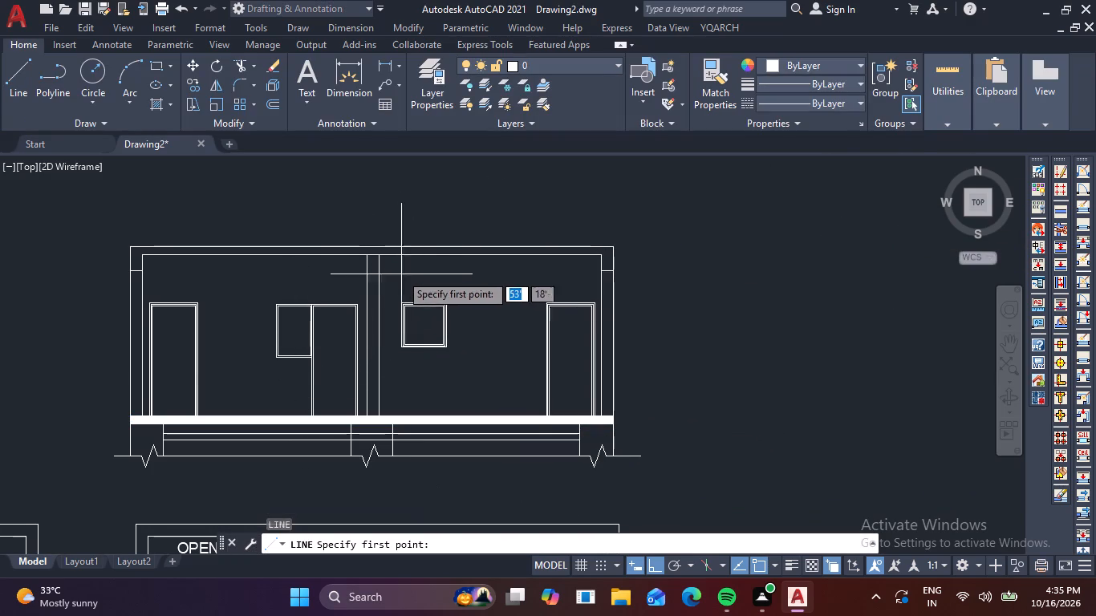
{"action": "scroll", "coordinate": [377, 261], "scroll_direction": "up", "scroll_amount": 3}
{"action": "left_click", "coordinate": [365, 237]}
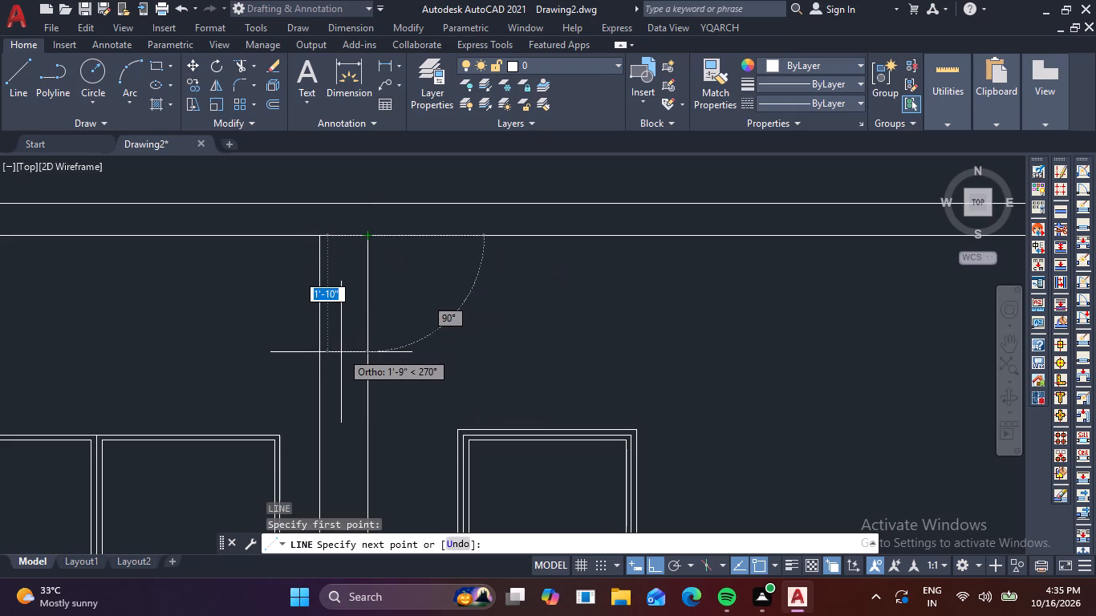
{"action": "key", "text": "1"}
{"action": "type", "text": "'"}
{"action": "key", "text": "space"}
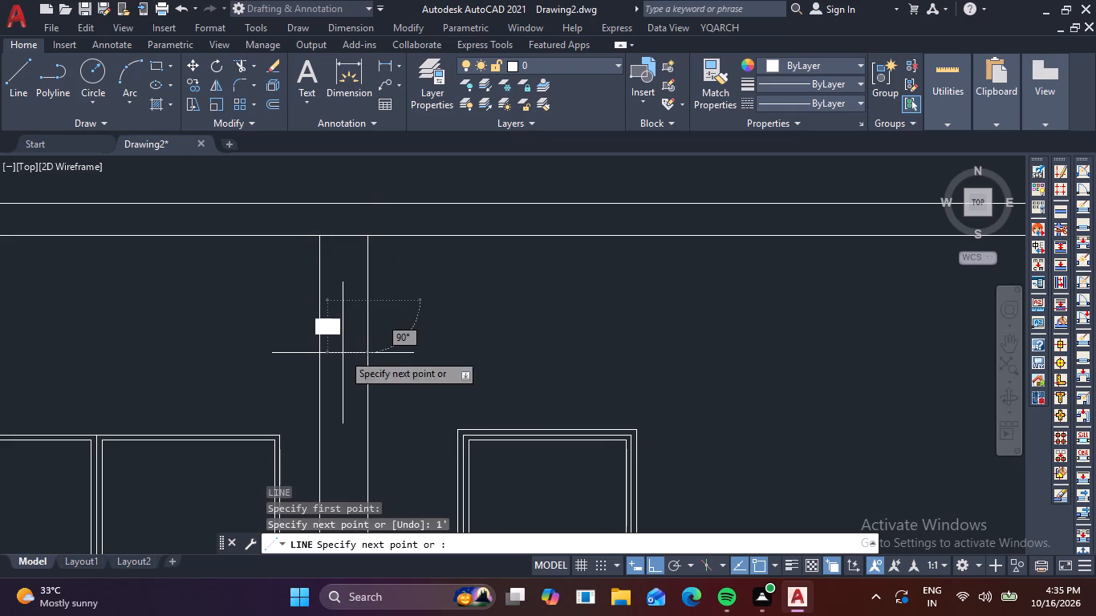
{"action": "left_click", "coordinate": [324, 300]}
{"action": "key", "text": "Escape"}
Trim the roof slab's underside line between the two faces of the middle wall.
{"action": "type", "text": "TR"}
{"action": "key", "text": "space"}
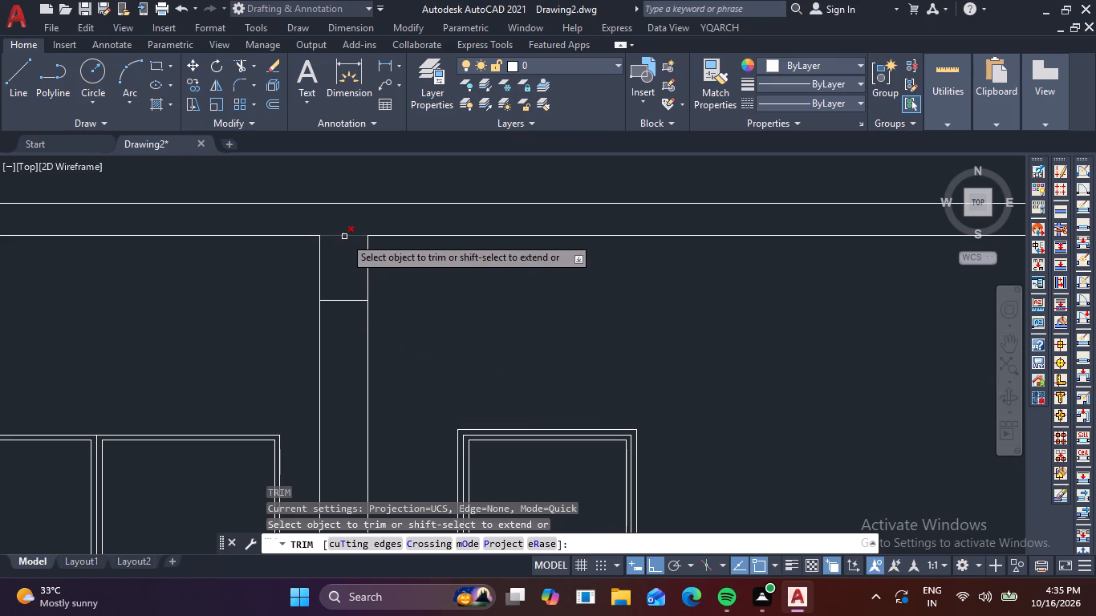
{"action": "left_click", "coordinate": [344, 237]}
{"action": "key", "text": "Escape"}
{"action": "scroll", "coordinate": [347, 278], "scroll_direction": "down", "scroll_amount": 3}
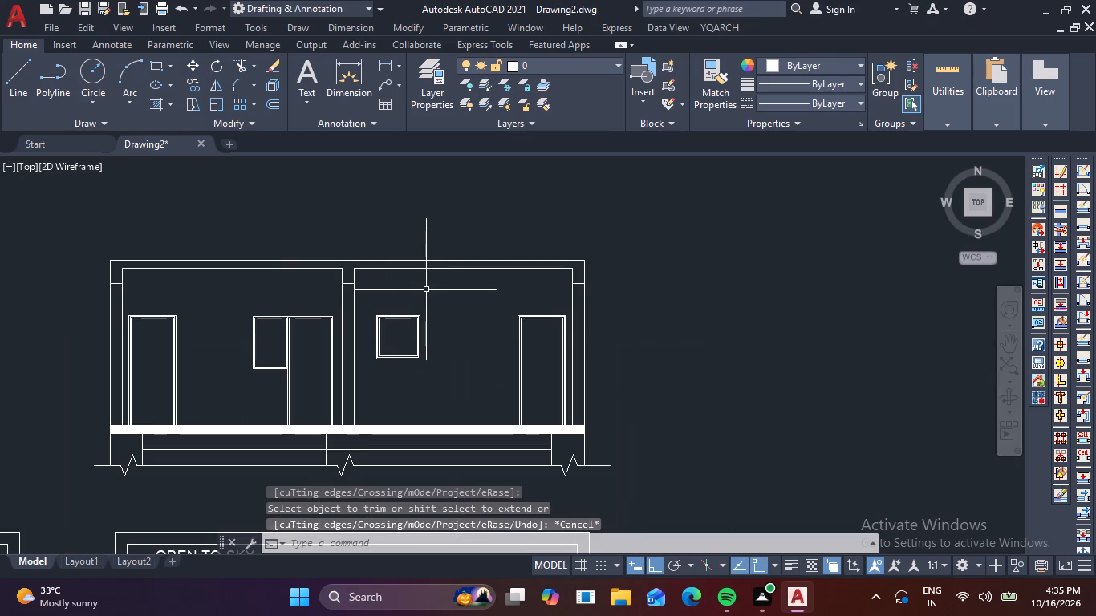
Fill the roof slab and its three beams with a SOLID hatch.
{"action": "type", "text": "H"}
{"action": "key", "text": "space"}
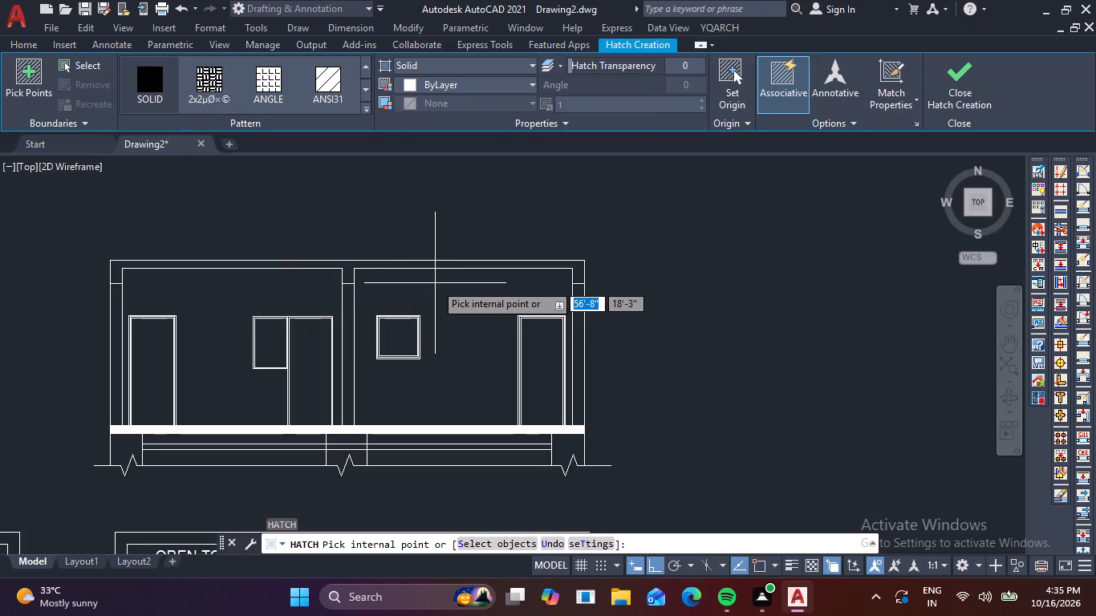
{"action": "left_click", "coordinate": [158, 81]}
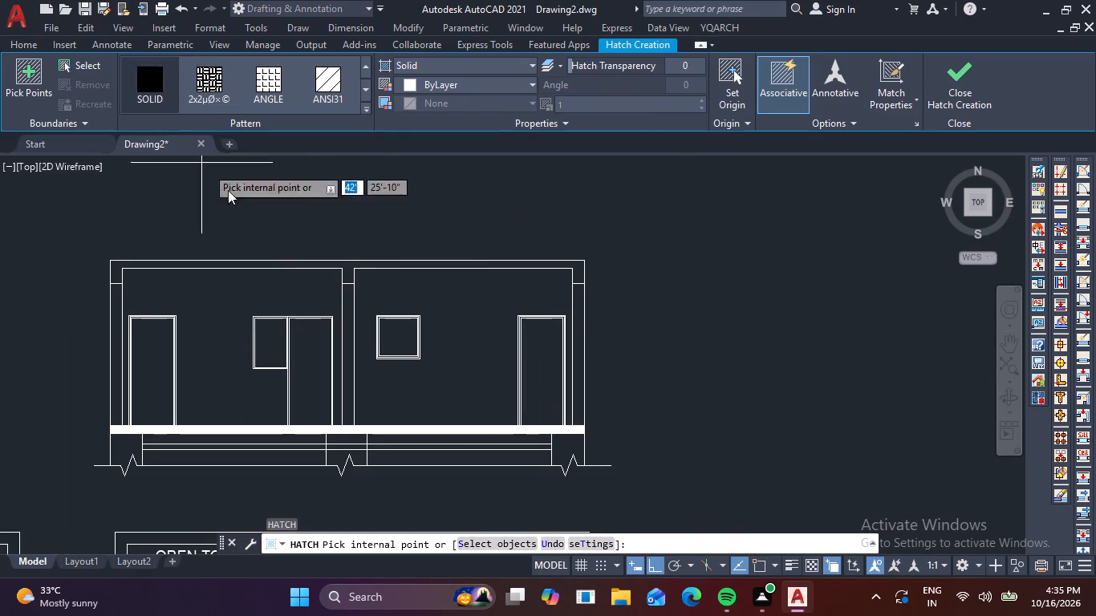
{"action": "left_click", "coordinate": [350, 270]}
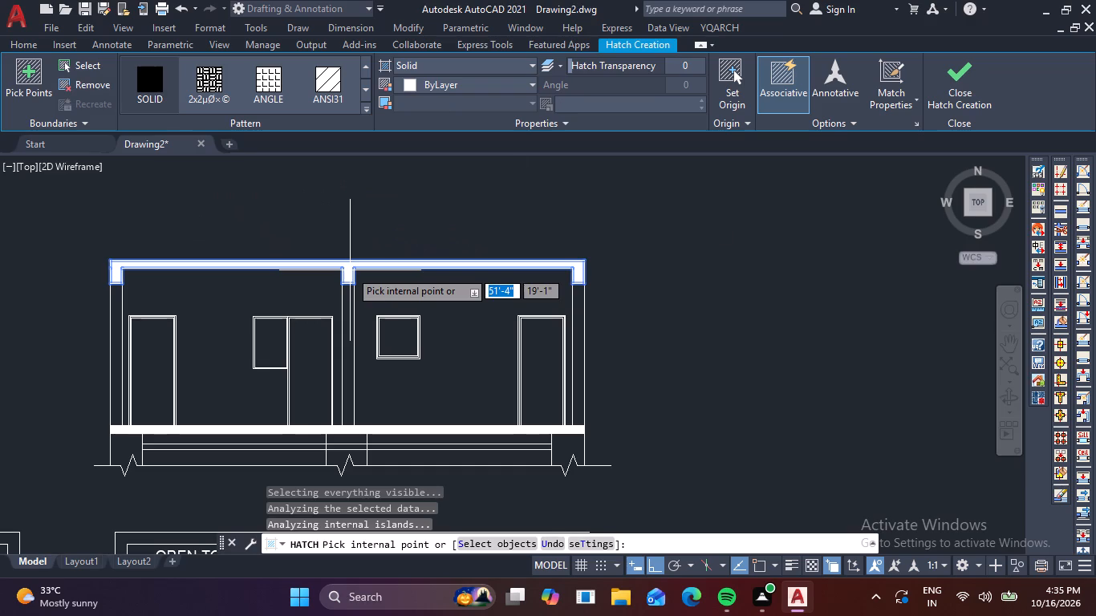
{"action": "left_click", "coordinate": [965, 90]}
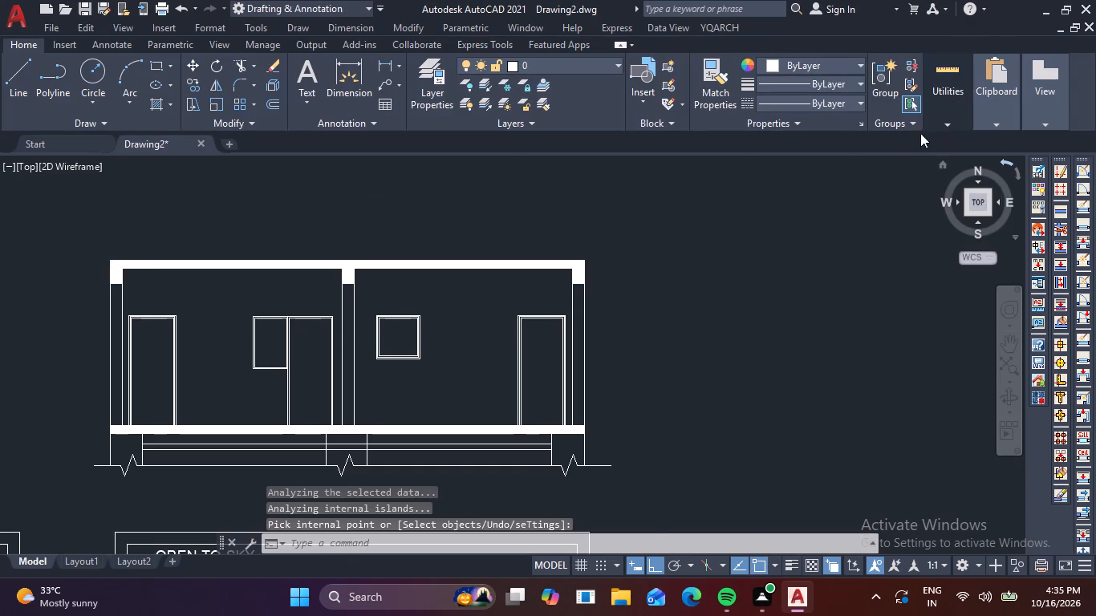
Copy the storey's walls, doors, windows and hatched roof slab with beams 10'-6" straight up onto the roof slab as an upper storey.
{"action": "scroll", "coordinate": [891, 167], "scroll_direction": "down", "scroll_amount": 1}
{"action": "scroll", "coordinate": [325, 206], "scroll_direction": "up", "scroll_amount": 2}
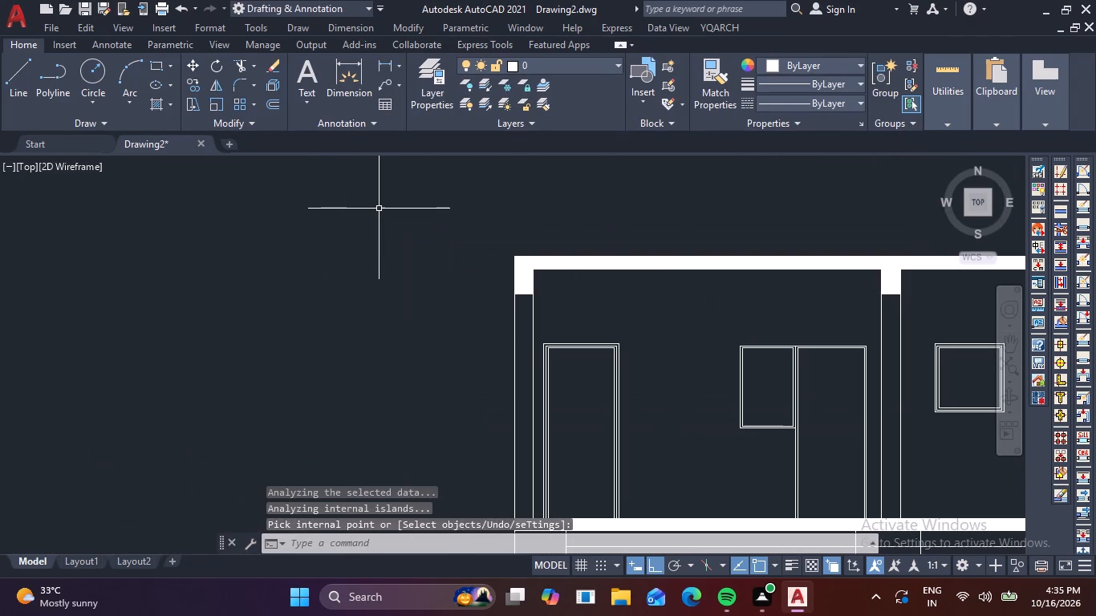
{"action": "scroll", "coordinate": [511, 241], "scroll_direction": "down", "scroll_amount": 1}
{"action": "middle_click_drag", "start_coordinate": [530, 234], "coordinate": [316, 191]}
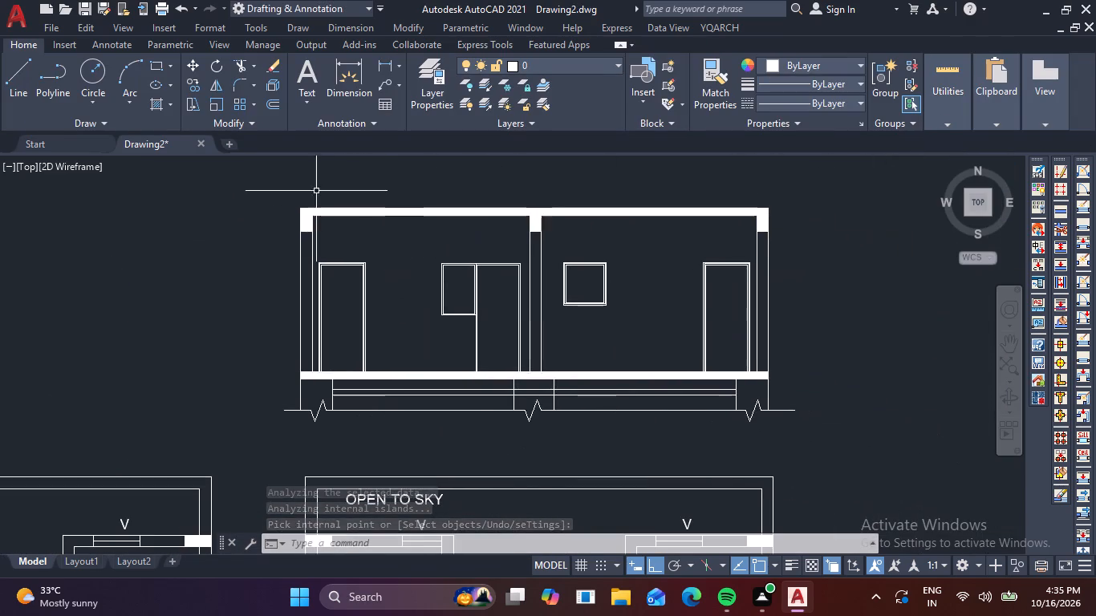
{"action": "left_click", "coordinate": [247, 194]}
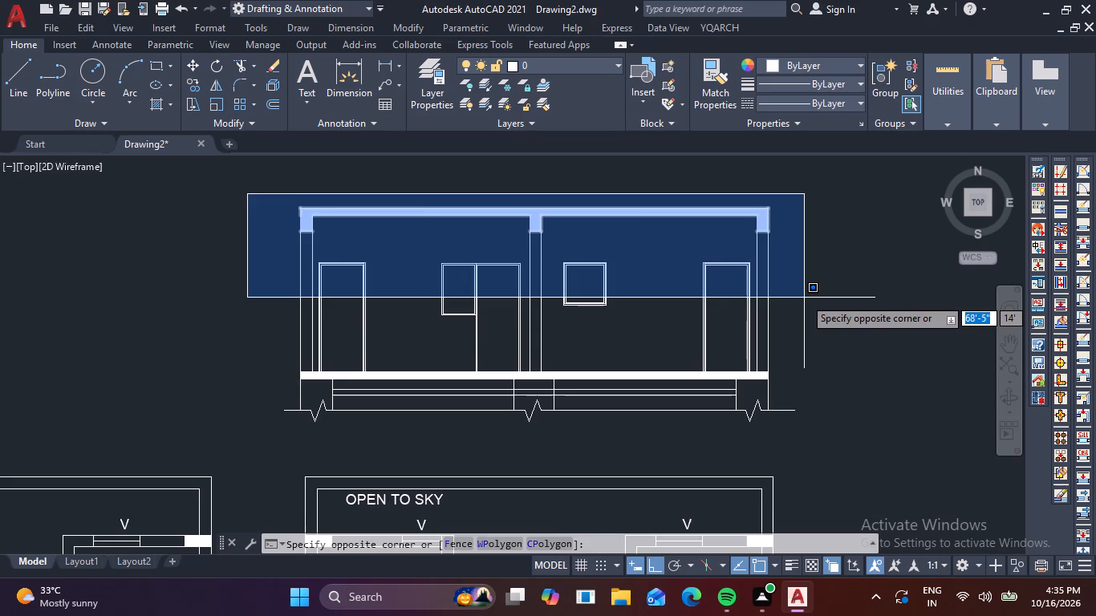
{"action": "left_click", "coordinate": [804, 298]}
{"action": "left_click_drag", "start_coordinate": [849, 306], "coordinate": [831, 306]}
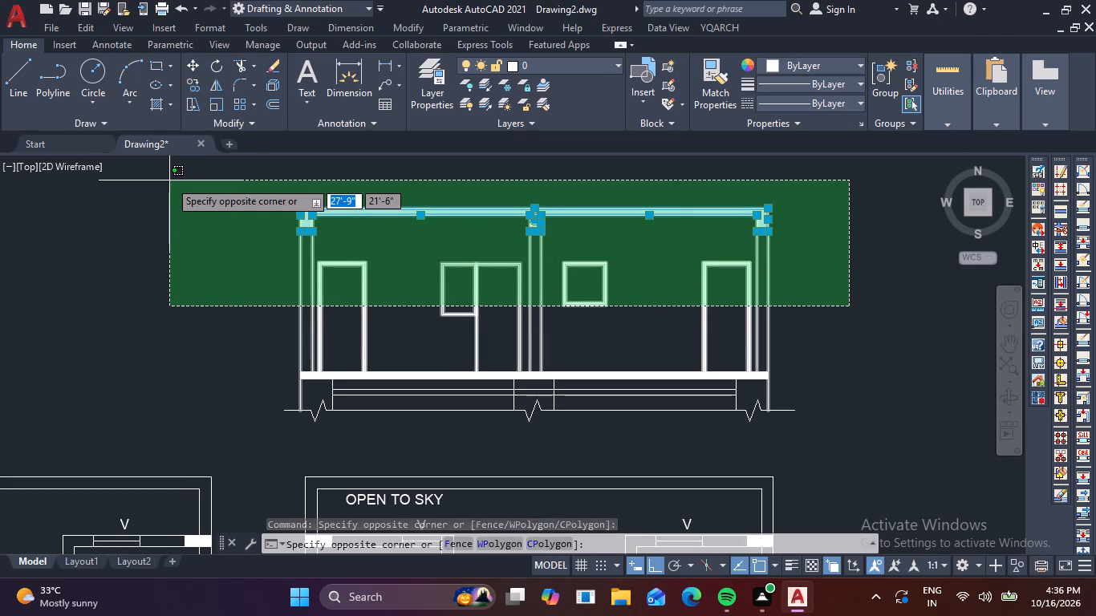
{"action": "left_click", "coordinate": [169, 180]}
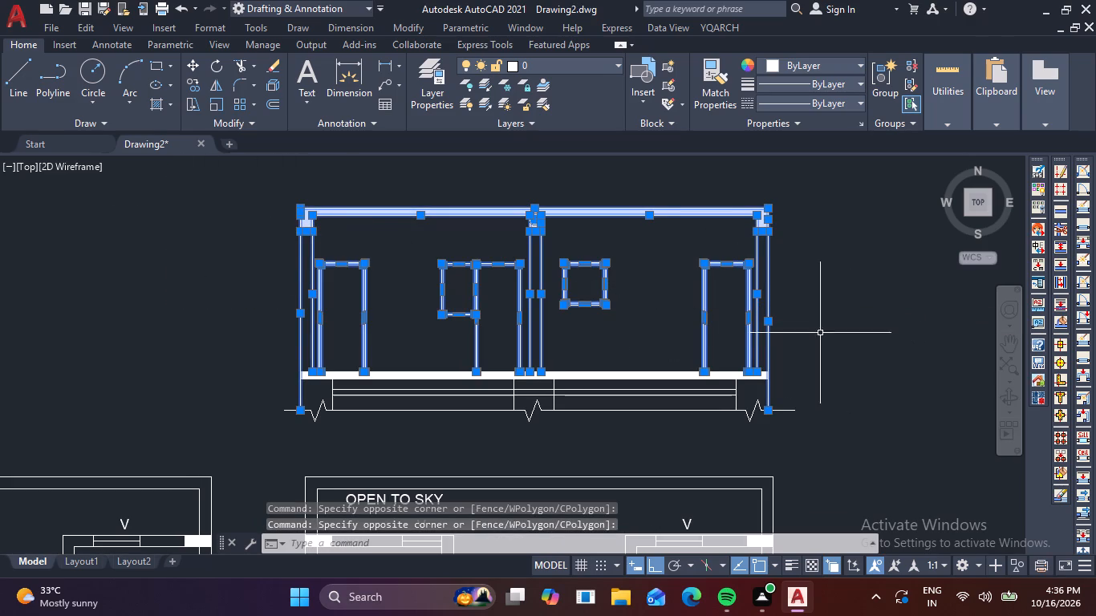
{"action": "middle_click_drag", "start_coordinate": [710, 310], "coordinate": [643, 274]}
{"action": "middle_click_drag", "start_coordinate": [587, 307], "coordinate": [587, 310]}
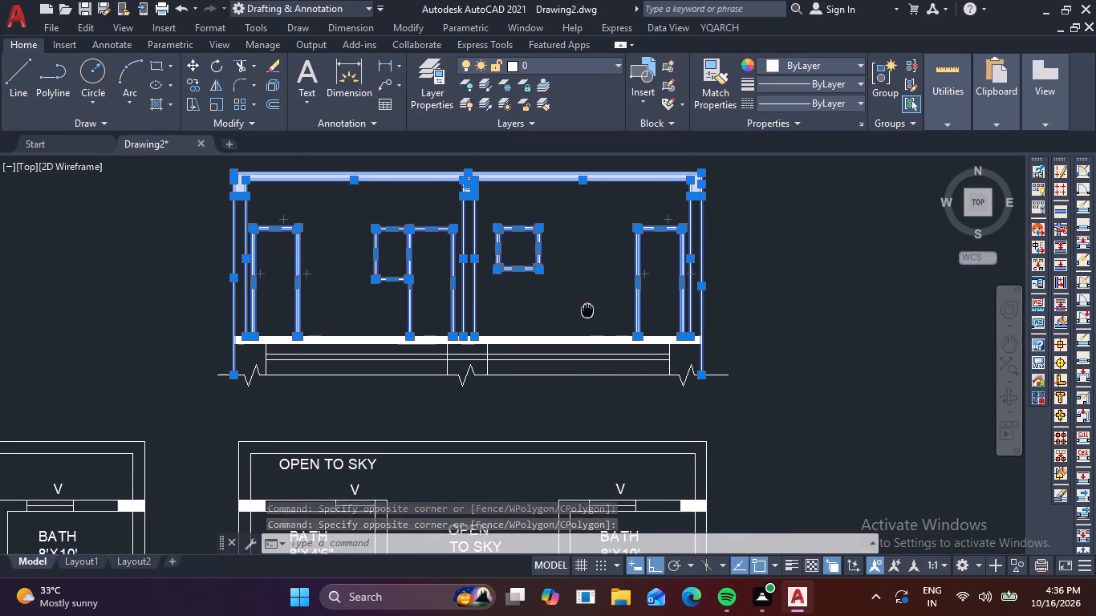
{"action": "middle_click_drag", "start_coordinate": [587, 310], "coordinate": [574, 359]}
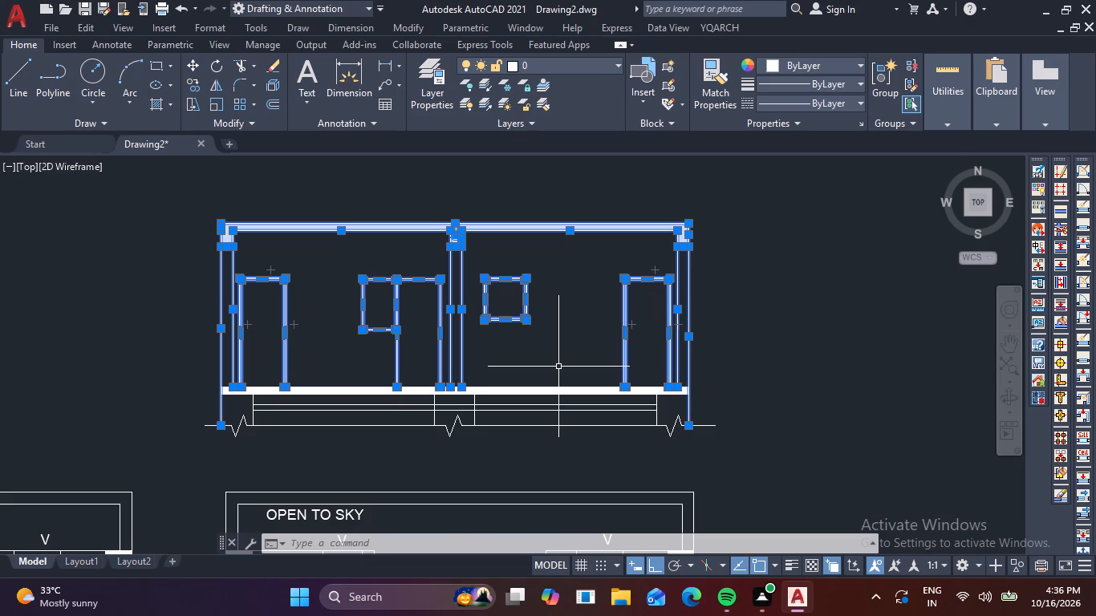
{"action": "type", "text": "CO"}
{"action": "key", "text": "space"}
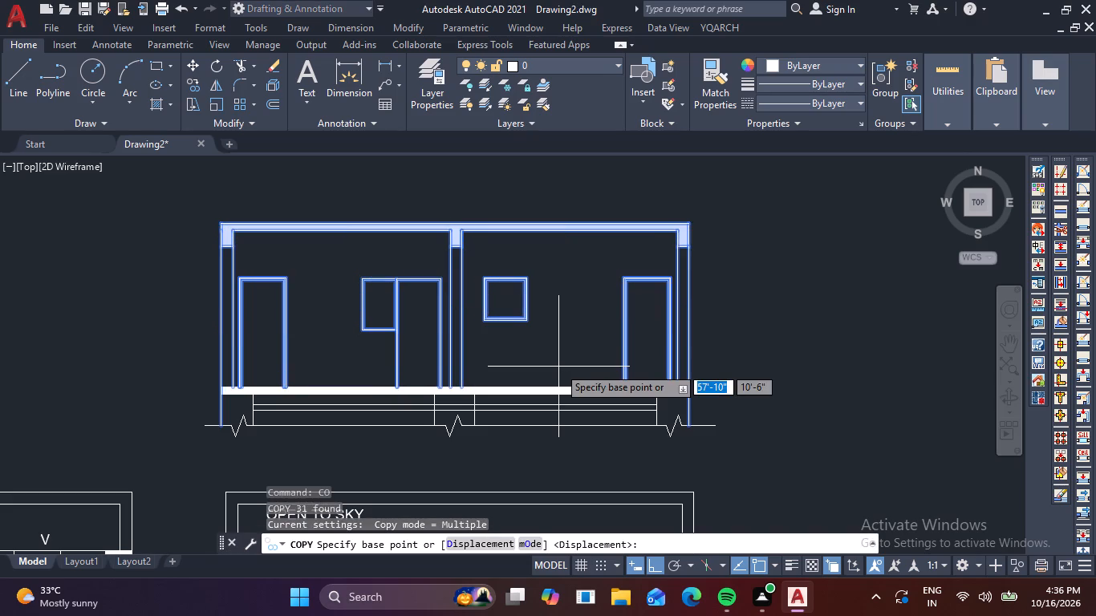
{"action": "left_click", "coordinate": [463, 391]}
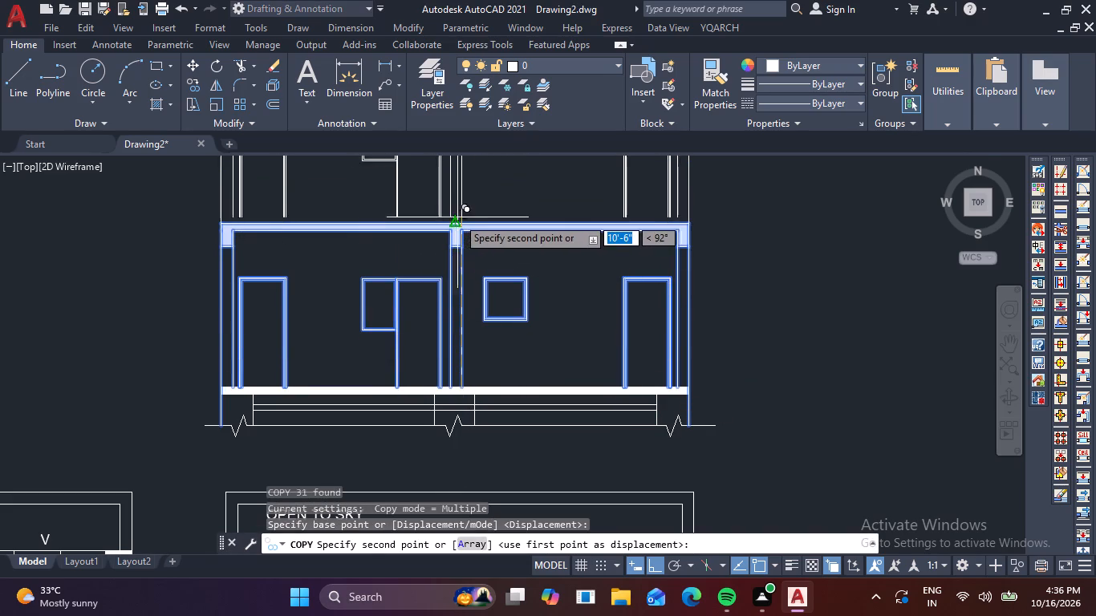
{"action": "scroll", "coordinate": [457, 217], "scroll_direction": "up", "scroll_amount": 2}
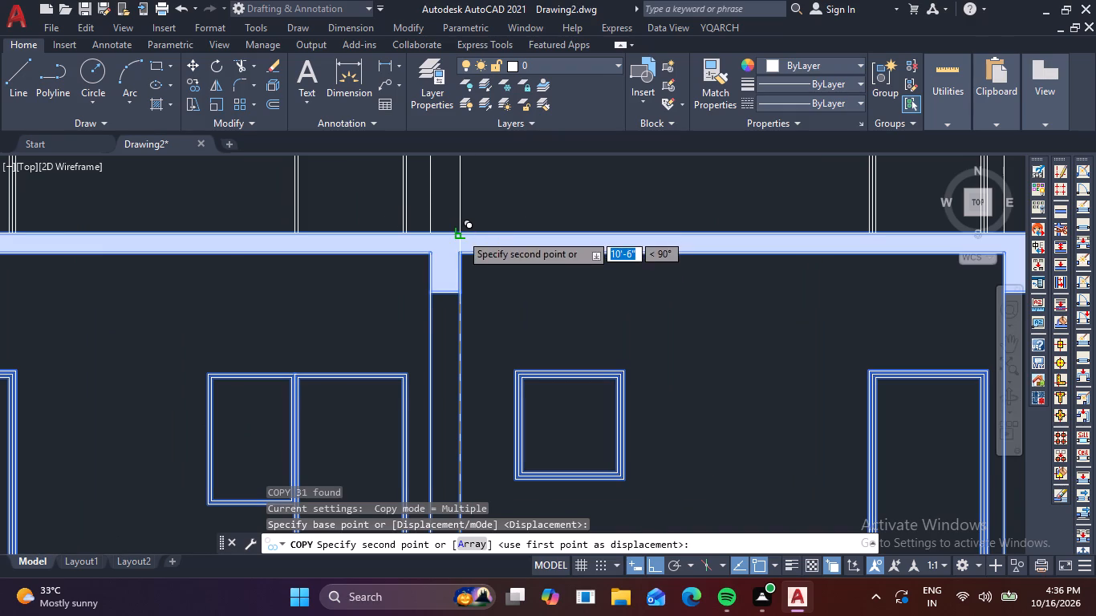
{"action": "left_click", "coordinate": [461, 233]}
{"action": "key", "text": "Escape"}
{"action": "scroll", "coordinate": [561, 326], "scroll_direction": "down", "scroll_amount": 2}
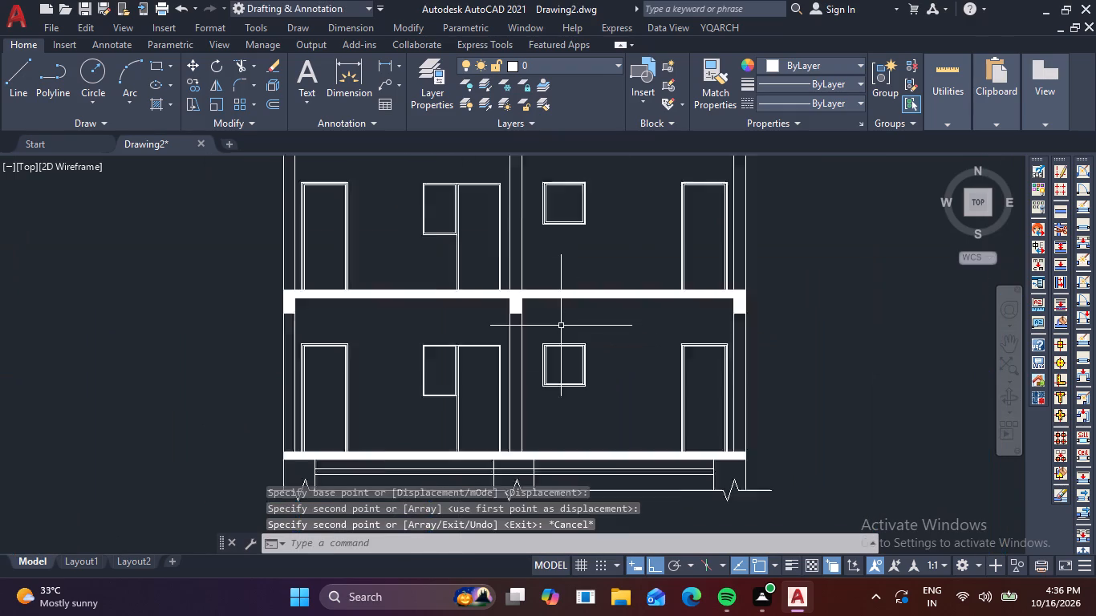
Delete the upper storey's joined door and window beside the middle wall's left face.
{"action": "scroll", "coordinate": [561, 326], "scroll_direction": "down", "scroll_amount": 1}
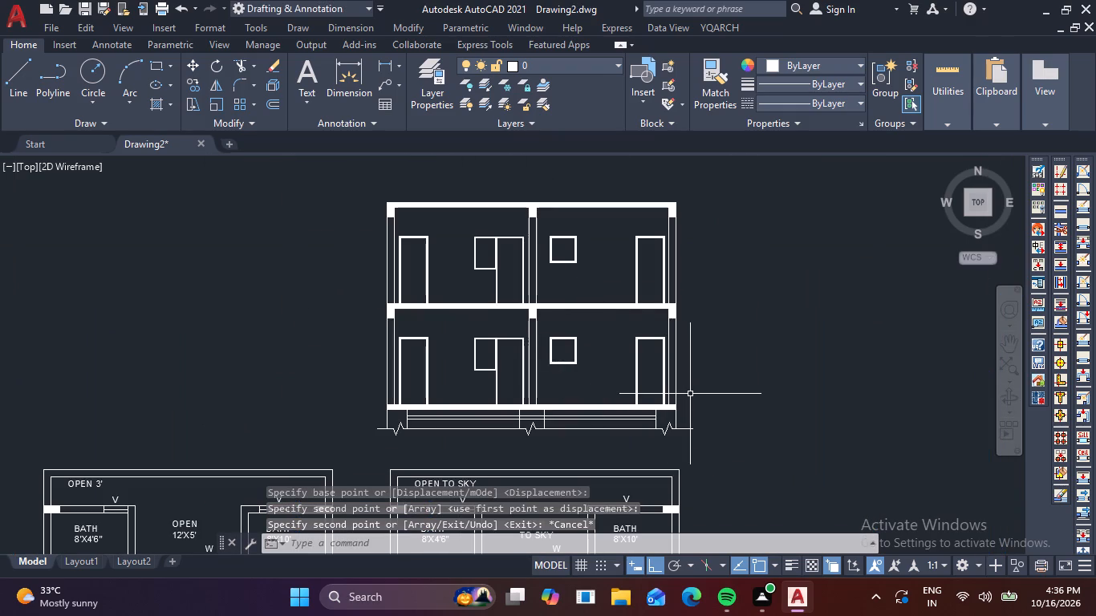
{"action": "left_click", "coordinate": [514, 276]}
{"action": "left_click", "coordinate": [460, 235]}
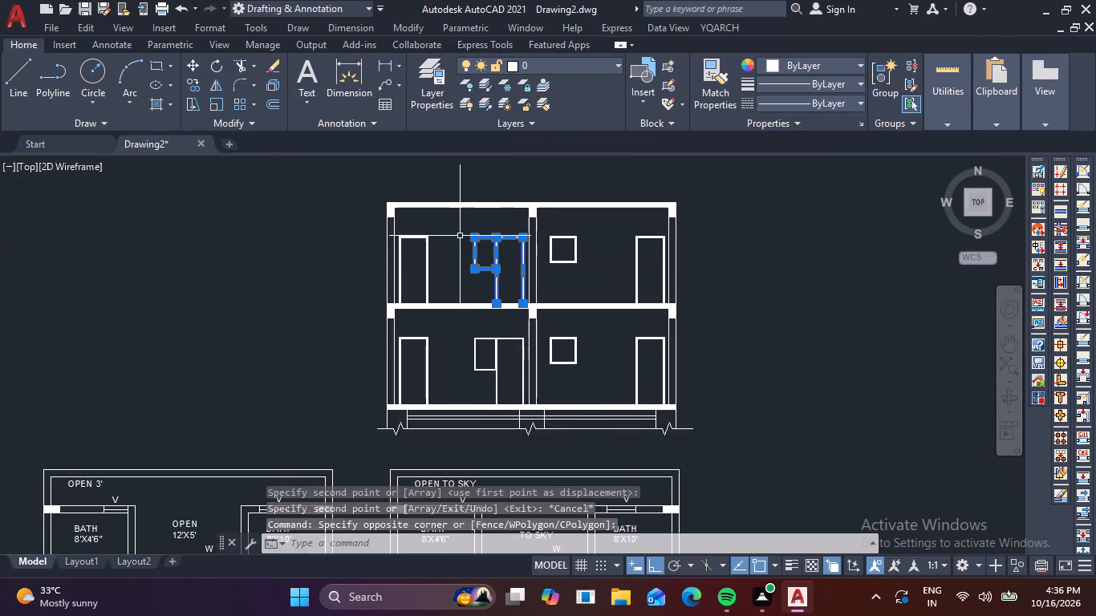
{"action": "key", "text": "Delete"}
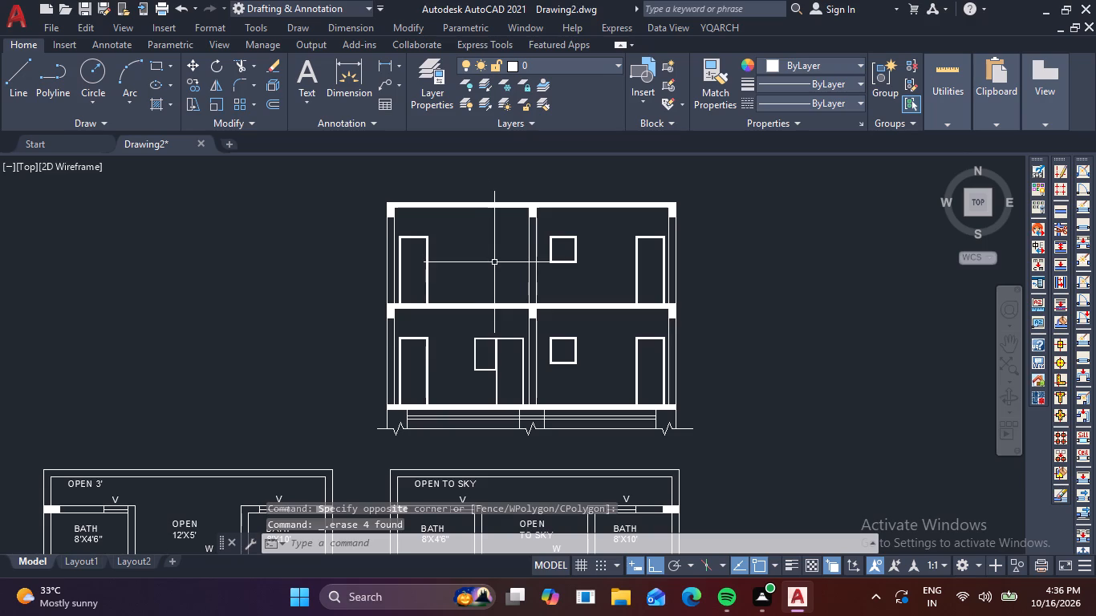
Copy the upper storey's square window horizontally to the left of the middle wall, keeping the same sill level.
{"action": "scroll", "coordinate": [595, 229], "scroll_direction": "up", "scroll_amount": 1}
{"action": "left_click", "coordinate": [509, 226]}
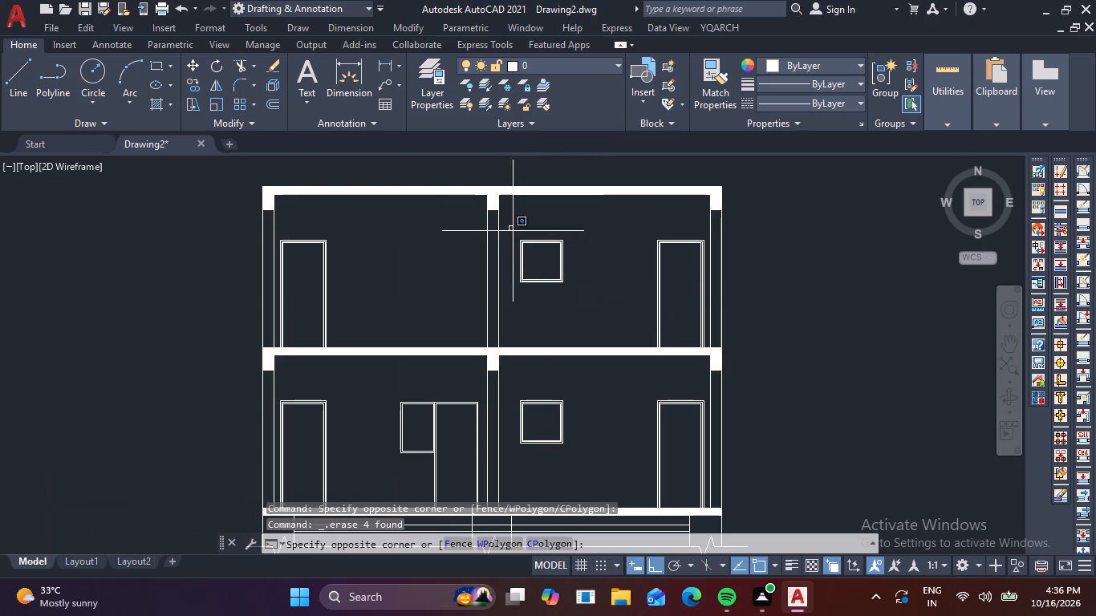
{"action": "left_click", "coordinate": [603, 313]}
{"action": "type", "text": "CO"}
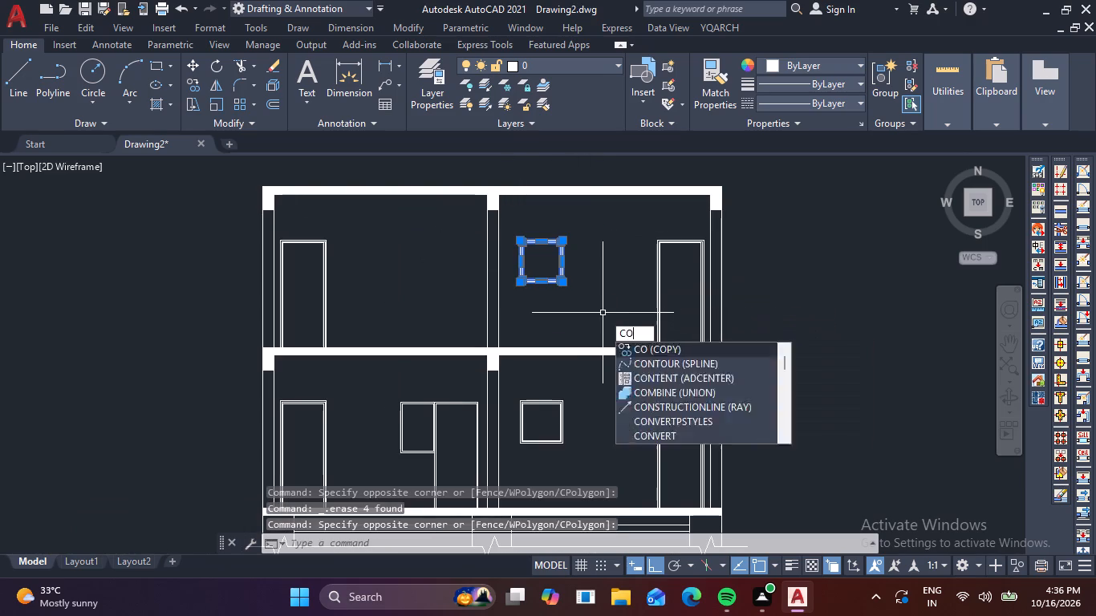
{"action": "key", "text": "space"}
{"action": "left_click", "coordinate": [522, 282]}
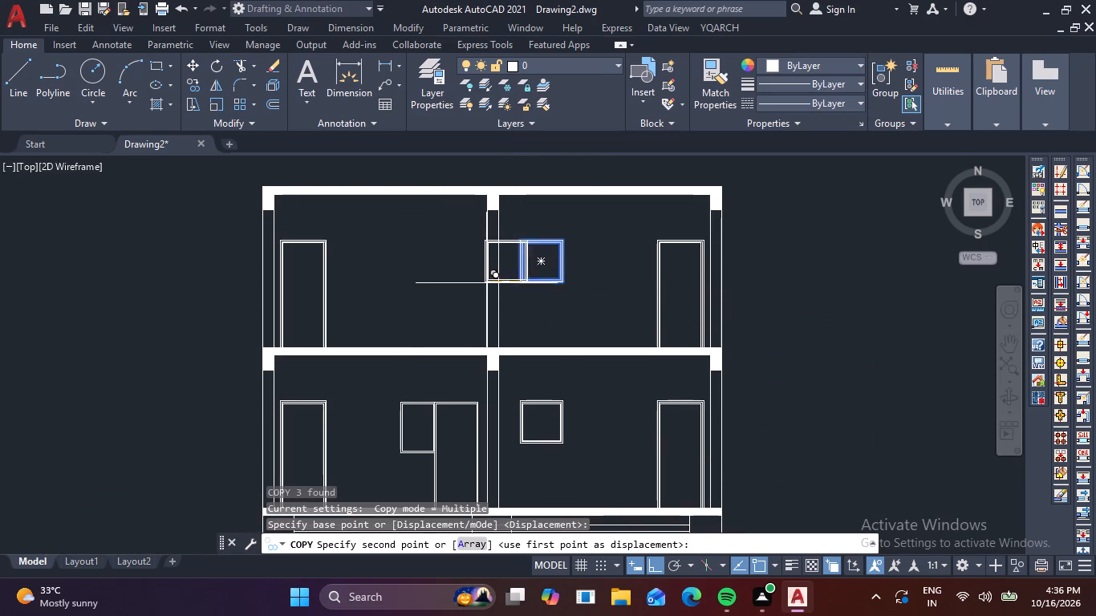
{"action": "left_click", "coordinate": [424, 286]}
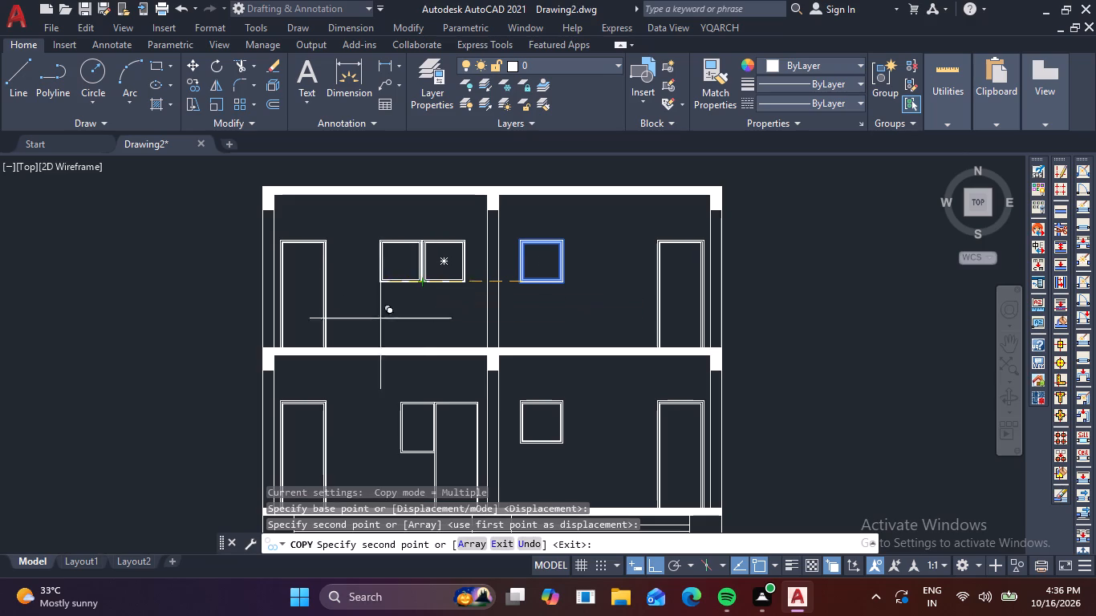
{"action": "key", "text": "Escape"}
{"action": "scroll", "coordinate": [447, 347], "scroll_direction": "down", "scroll_amount": 2}
{"action": "middle_click_drag", "start_coordinate": [630, 377], "coordinate": [649, 321]}
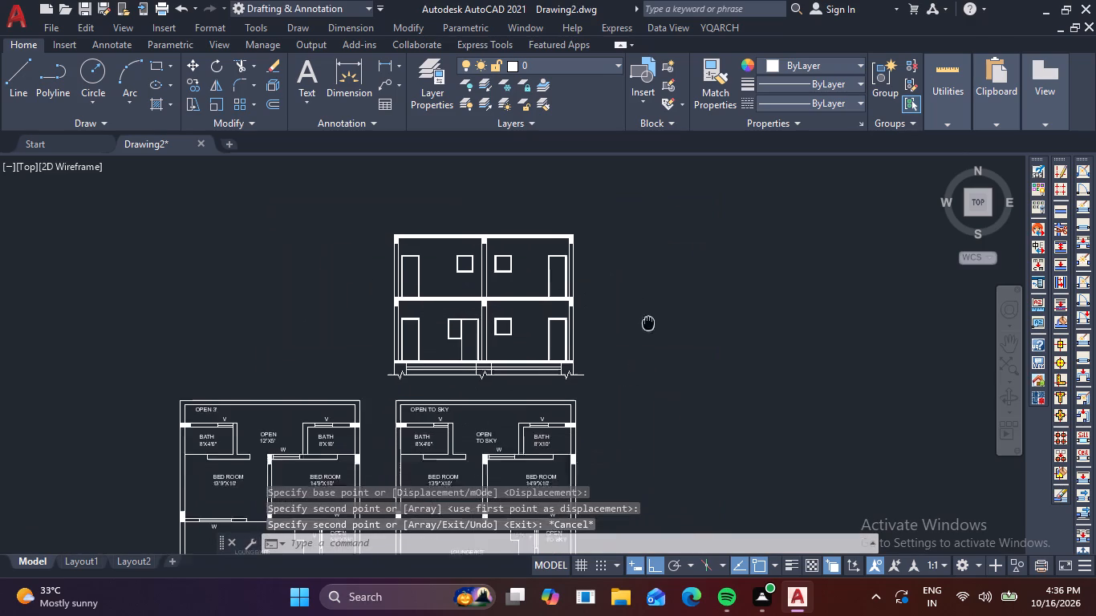
Modify the Standard multileader style to allow a maximum of 3 leader points.
{"action": "middle_click_drag", "start_coordinate": [649, 321], "coordinate": [668, 307]}
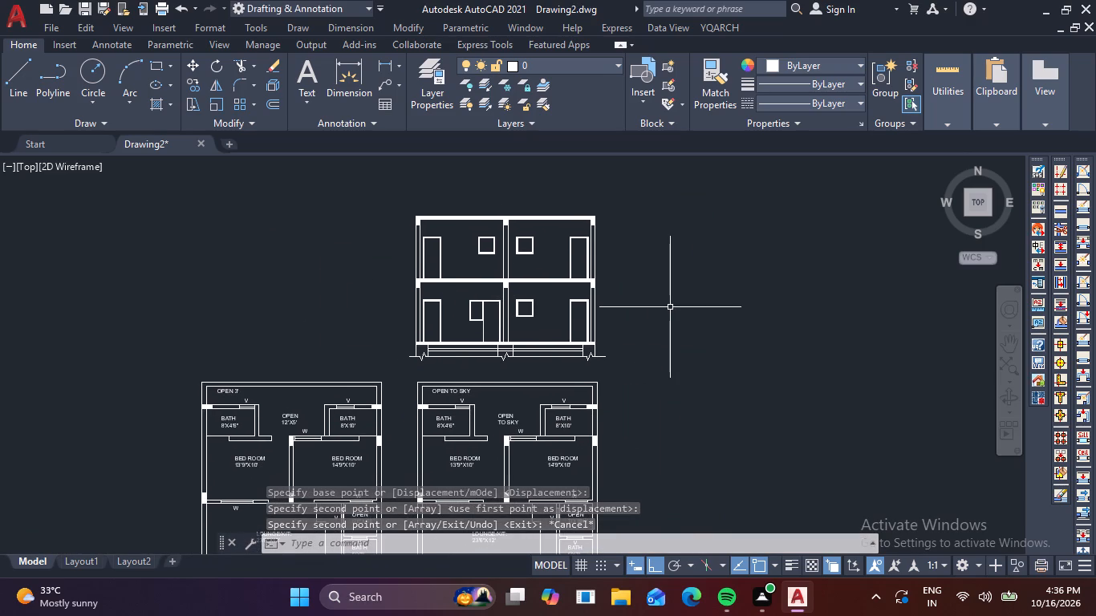
{"action": "scroll", "coordinate": [418, 297], "scroll_direction": "up", "scroll_amount": 3}
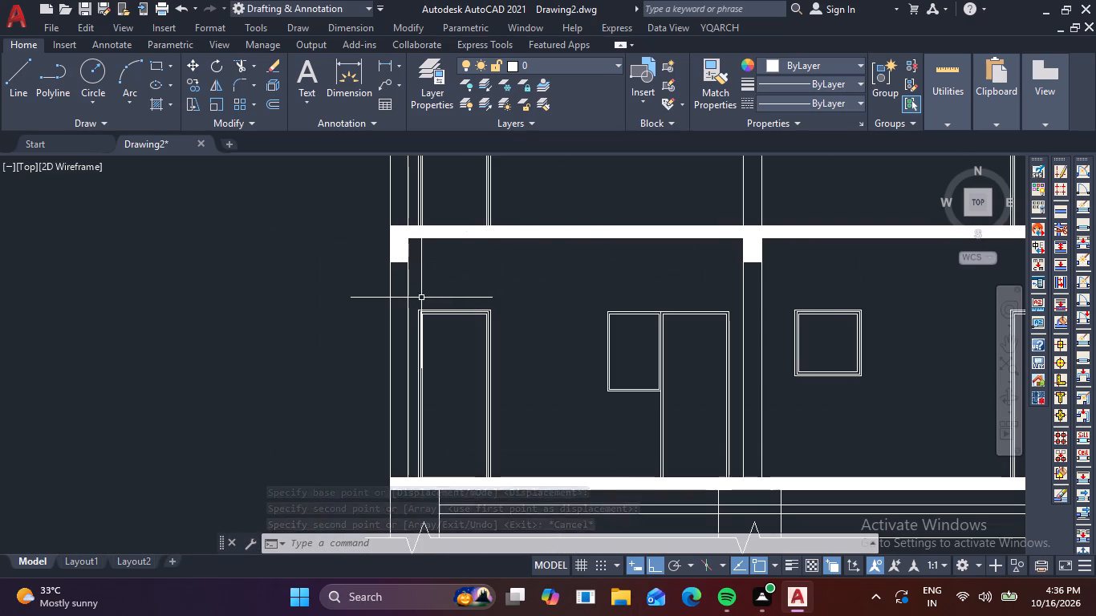
{"action": "type", "text": "MLS"}
{"action": "key", "text": "space"}
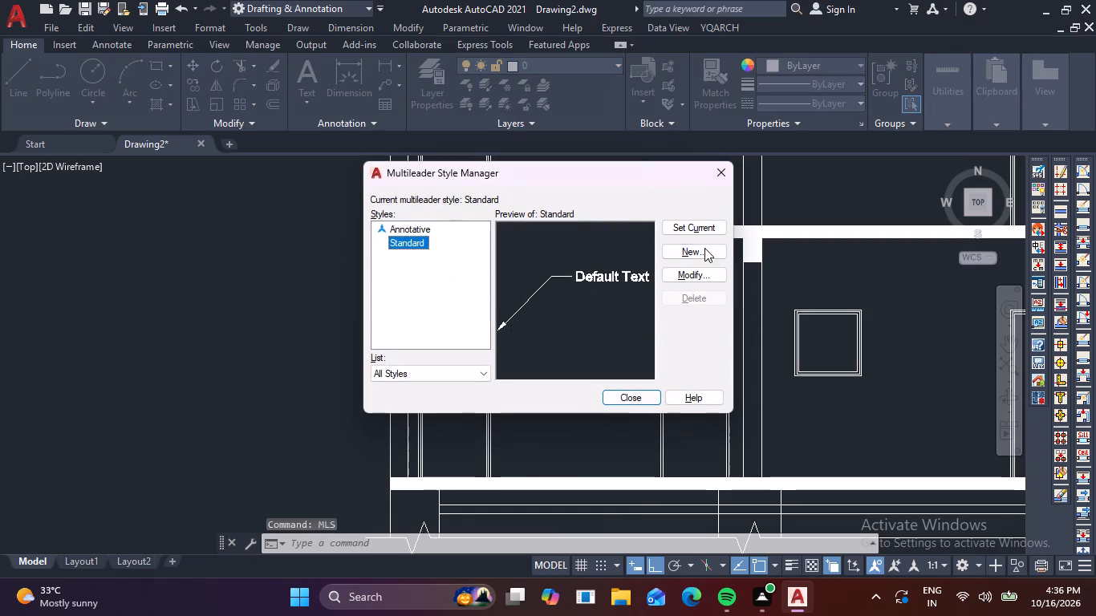
{"action": "left_click", "coordinate": [694, 272]}
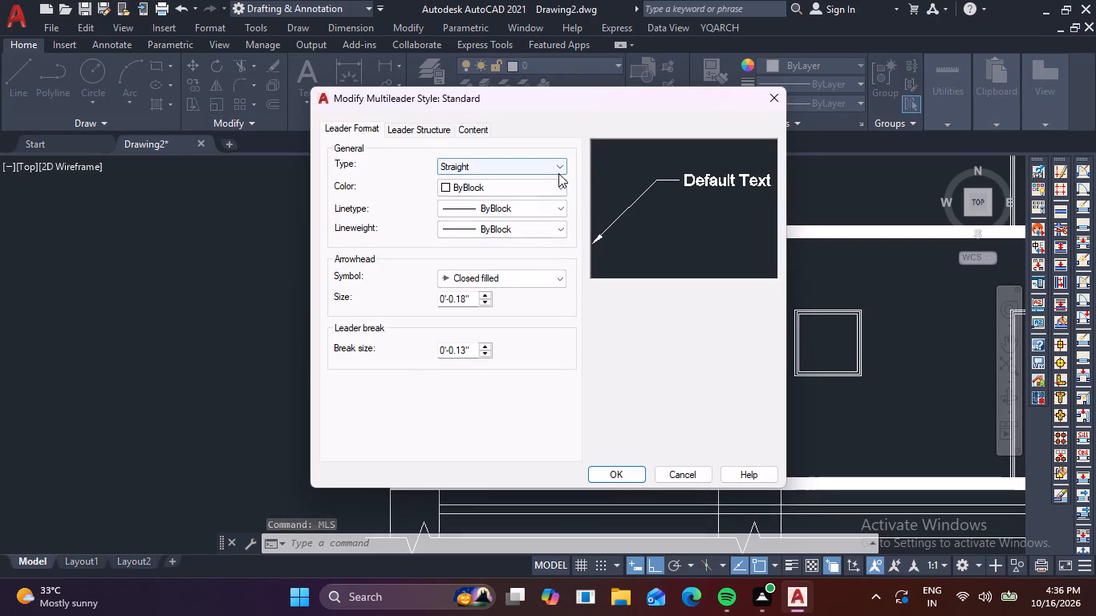
{"action": "left_click", "coordinate": [480, 130]}
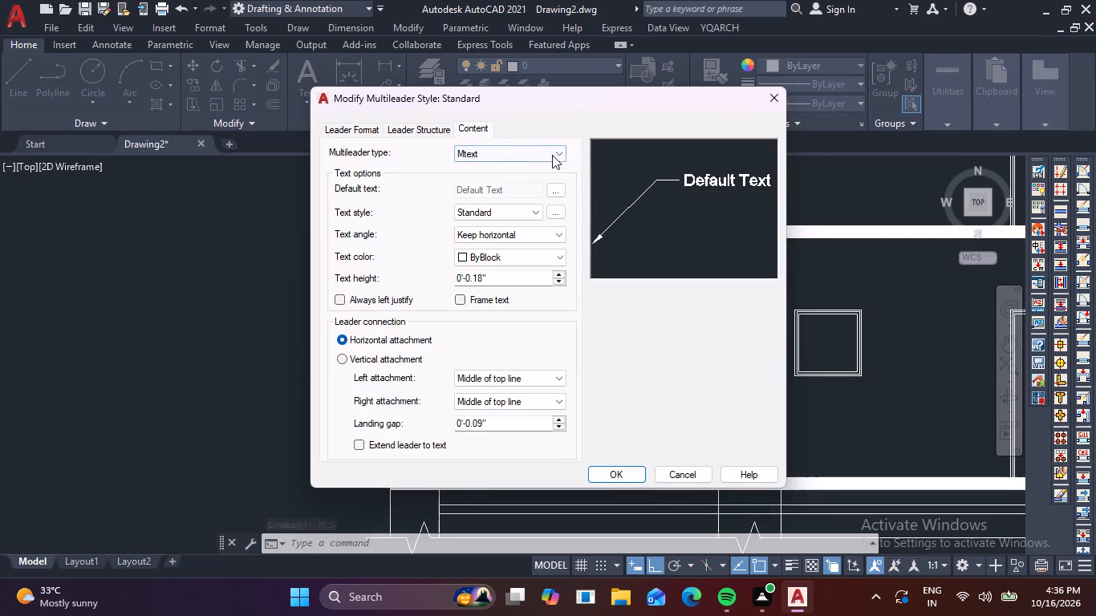
{"action": "left_click", "coordinate": [444, 132]}
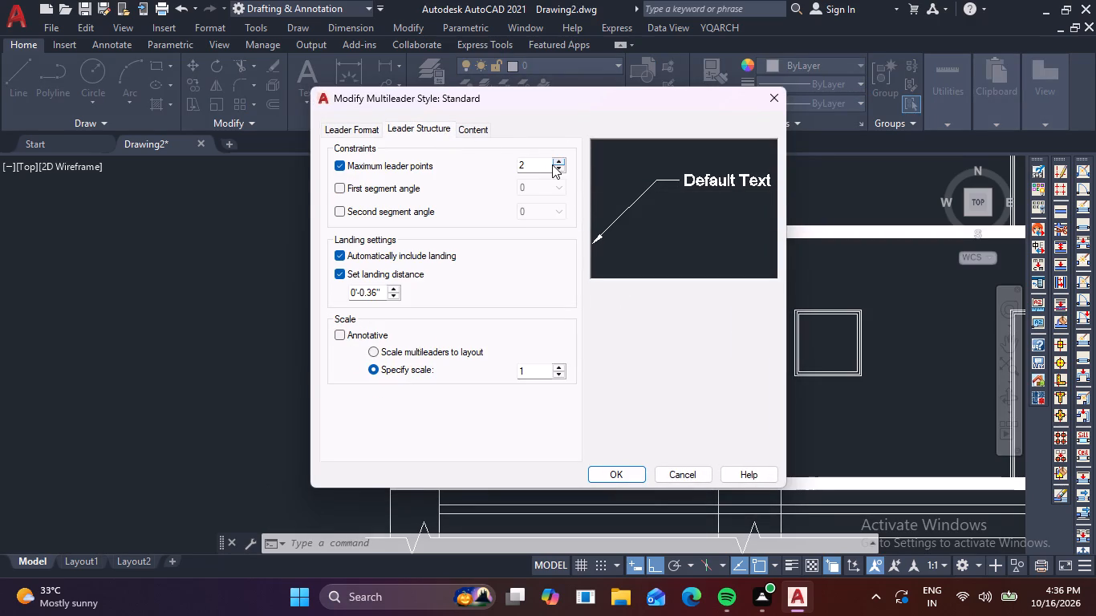
{"action": "left_click", "coordinate": [552, 164]}
{"action": "left_click", "coordinate": [554, 162]}
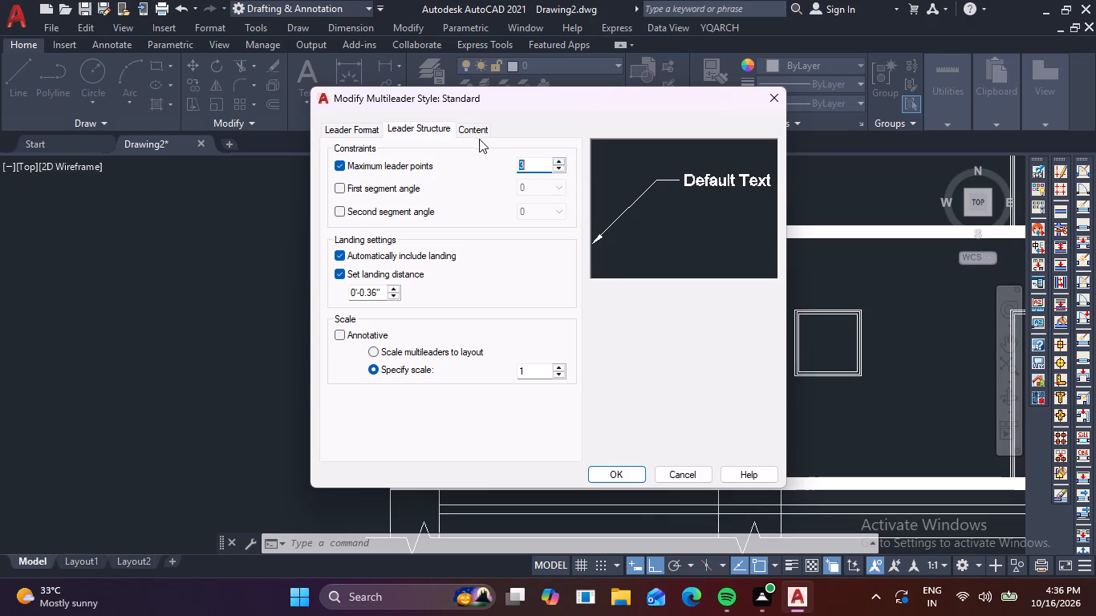
Set the Standard multileader style's text height to 5".
{"action": "left_click", "coordinate": [477, 128]}
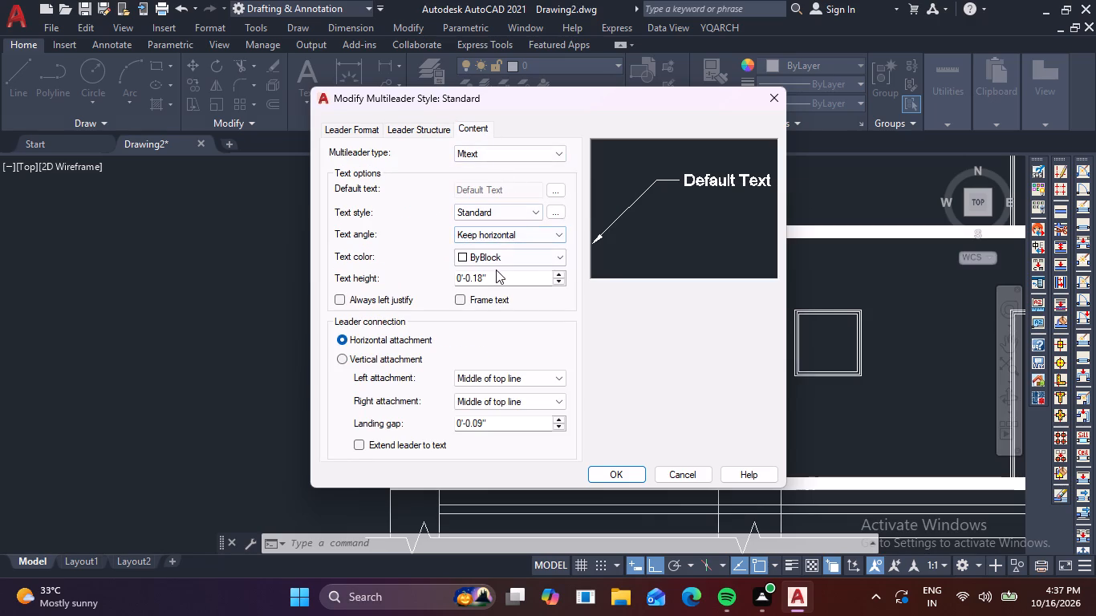
{"action": "left_click", "coordinate": [497, 274]}
{"action": "key", "text": "5"}
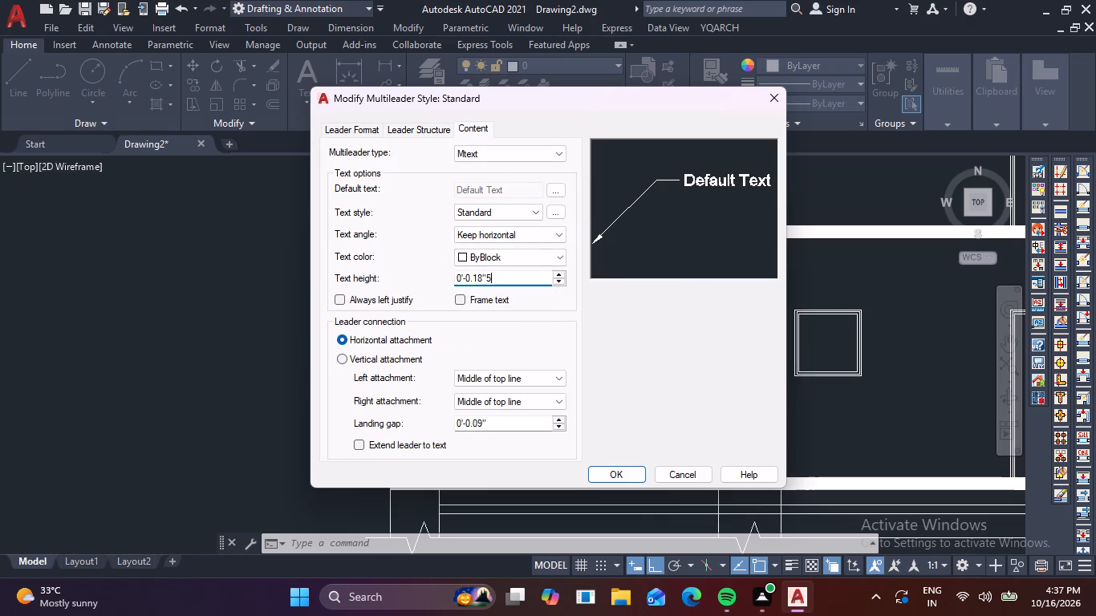
{"action": "key", "text": "BackSpace"}
{"action": "key", "text": "BackSpace"}
{"action": "key", "text": "BackSpace"}
{"action": "key", "text": "BackSpace"}
{"action": "key", "text": "BackSpace"}
{"action": "key", "text": "BackSpace"}
{"action": "key", "text": "BackSpace"}
{"action": "key", "text": "BackSpace"}
{"action": "key", "text": "BackSpace"}
{"action": "key", "text": "BackSpace"}
{"action": "key", "text": "BackSpace"}
{"action": "key", "text": "BackSpace"}
{"action": "key", "text": "BackSpace"}
{"action": "key", "text": "BackSpace"}
{"action": "key", "text": "BackSpace"}
{"action": "key", "text": "BackSpace"}
{"action": "key", "text": "BackSpace"}
{"action": "key", "text": "BackSpace"}
{"action": "key", "text": "BackSpace"}
{"action": "key", "text": "BackSpace"}
{"action": "key", "text": "5"}
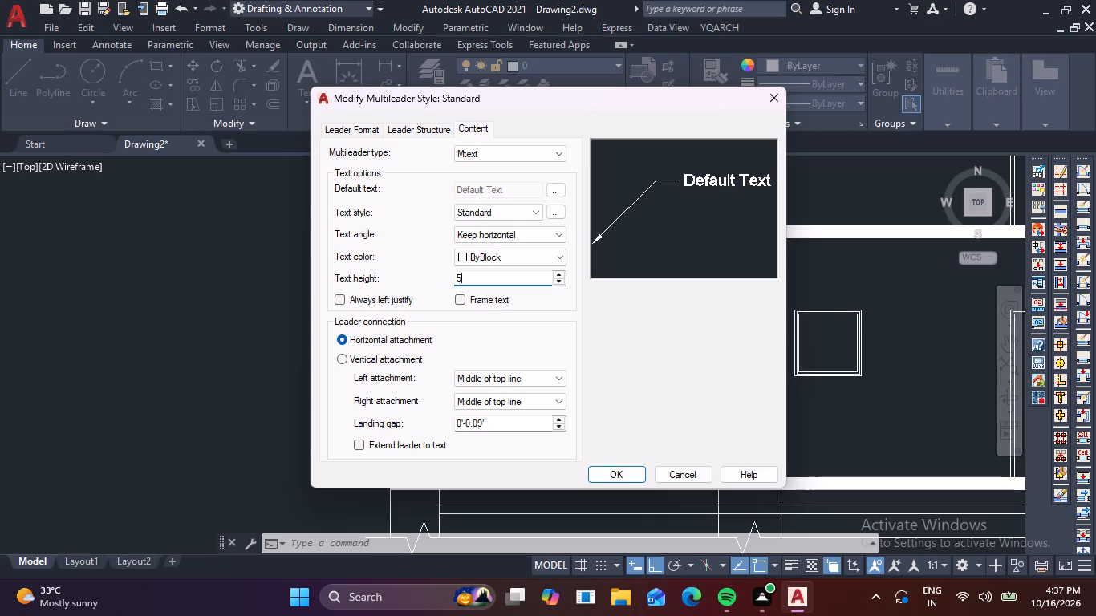
Set the multileader arrowhead size to 4, save the Standard style and make it current.
{"action": "left_click", "coordinate": [359, 121]}
{"action": "left_click", "coordinate": [359, 130]}
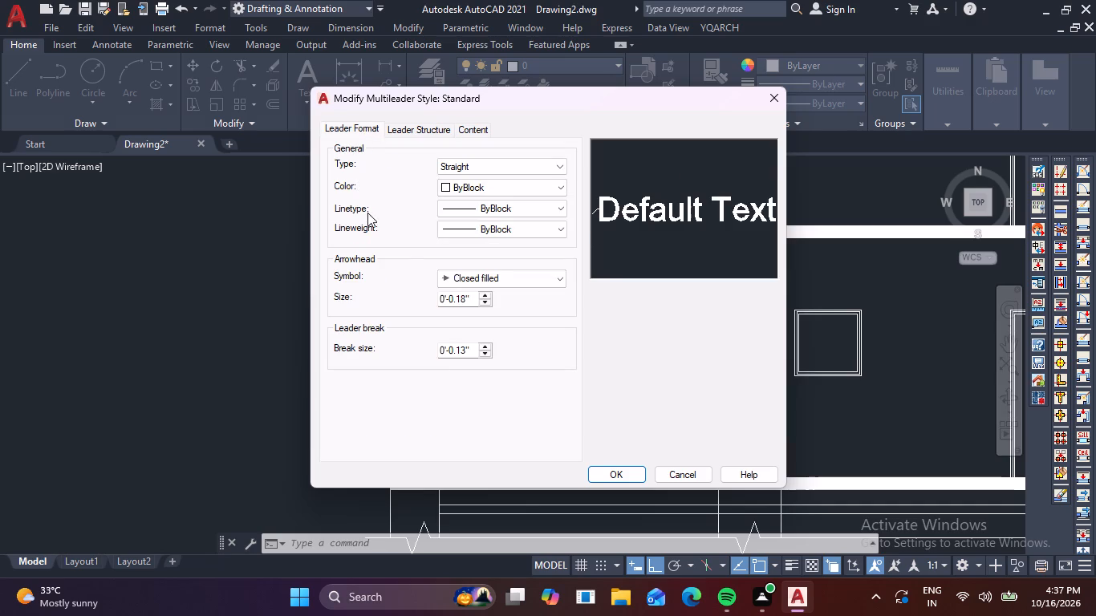
{"action": "left_click", "coordinate": [469, 294]}
{"action": "key", "text": "BackSpace"}
{"action": "key", "text": "BackSpace"}
{"action": "key", "text": "BackSpace"}
{"action": "key", "text": "BackSpace"}
{"action": "key", "text": "BackSpace"}
{"action": "key", "text": "BackSpace"}
{"action": "key", "text": "BackSpace"}
{"action": "key", "text": "BackSpace"}
{"action": "key", "text": "BackSpace"}
{"action": "key", "text": "BackSpace"}
{"action": "key", "text": "BackSpace"}
{"action": "key", "text": "BackSpace"}
{"action": "key", "text": "BackSpace"}
{"action": "key", "text": "BackSpace"}
{"action": "key", "text": "BackSpace"}
{"action": "key", "text": "BackSpace"}
{"action": "key", "text": "BackSpace"}
{"action": "key", "text": "BackSpace"}
{"action": "key", "text": "BackSpace"}
{"action": "key", "text": "BackSpace"}
{"action": "key", "text": "4"}
{"action": "left_click", "coordinate": [615, 472]}
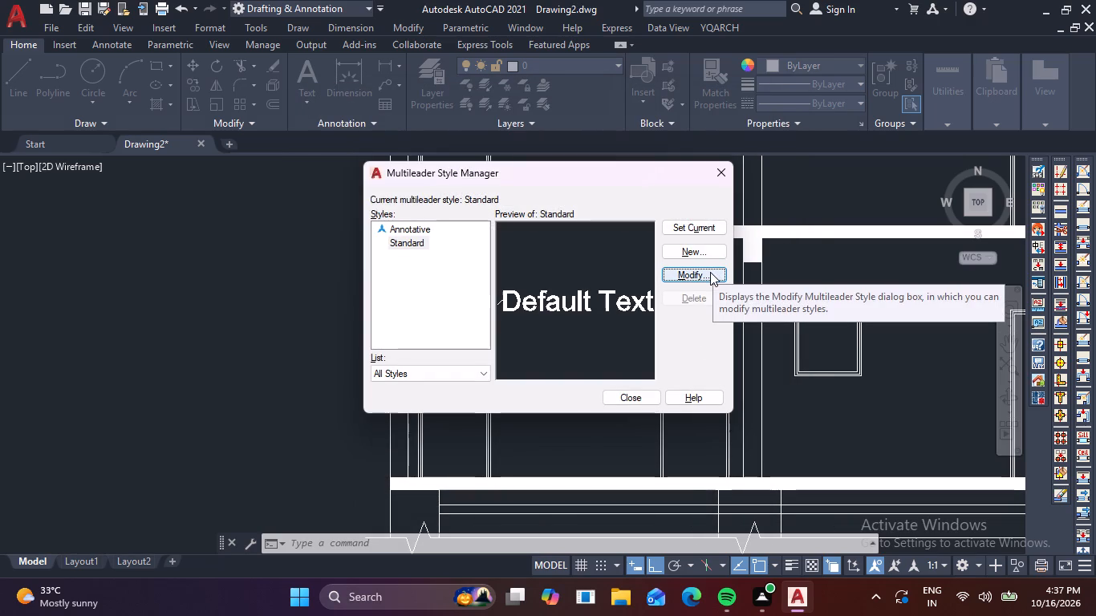
{"action": "left_click", "coordinate": [712, 229]}
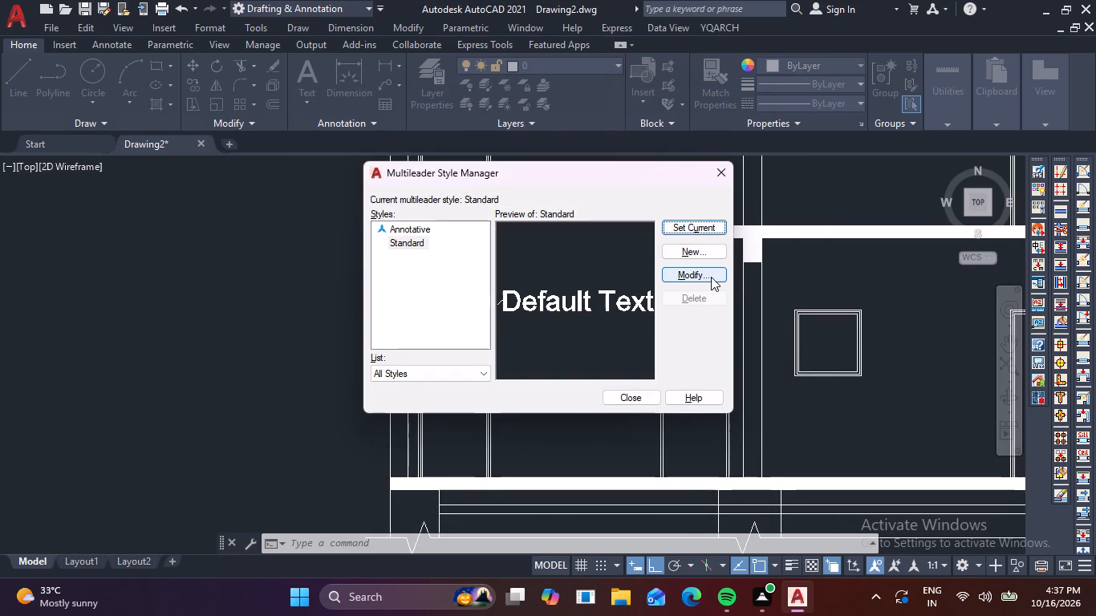
{"action": "left_click", "coordinate": [635, 402]}
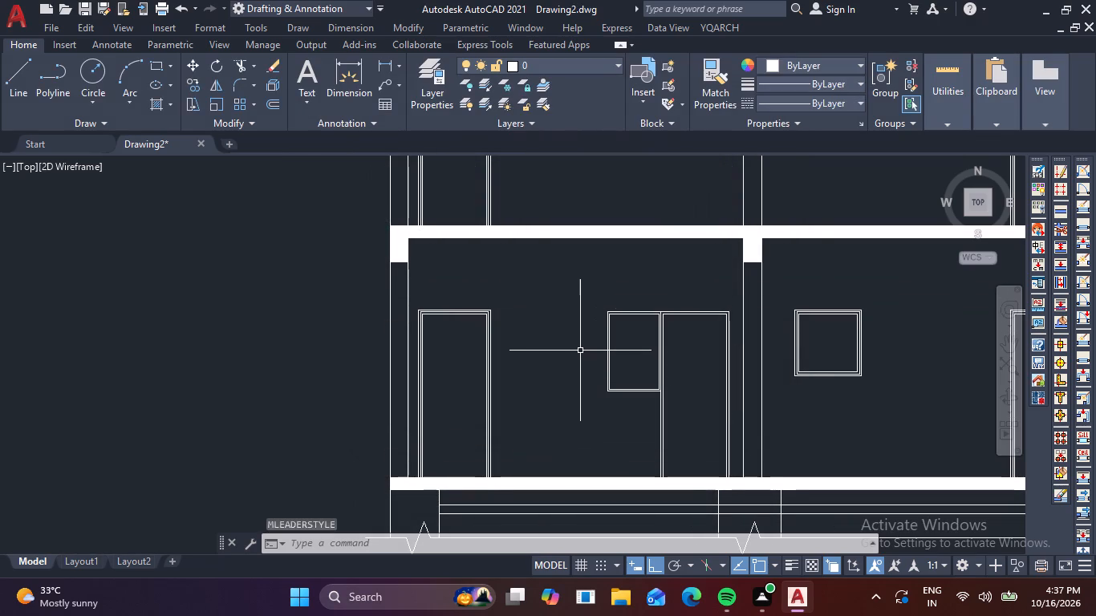
Add a multileader reading R.C.C SLAB 5" THICH, pointing at the underside of the lower storey's roof slab beside the left beam.
{"action": "type", "text": "MULT"}
{"action": "key", "text": "space"}
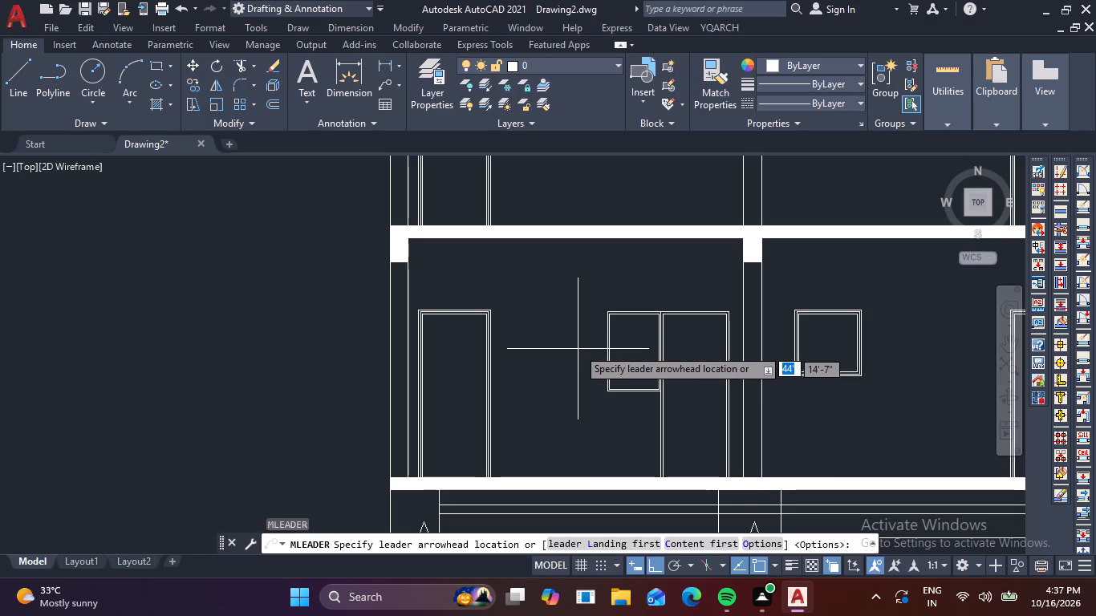
{"action": "scroll", "coordinate": [479, 286], "scroll_direction": "up", "scroll_amount": 1}
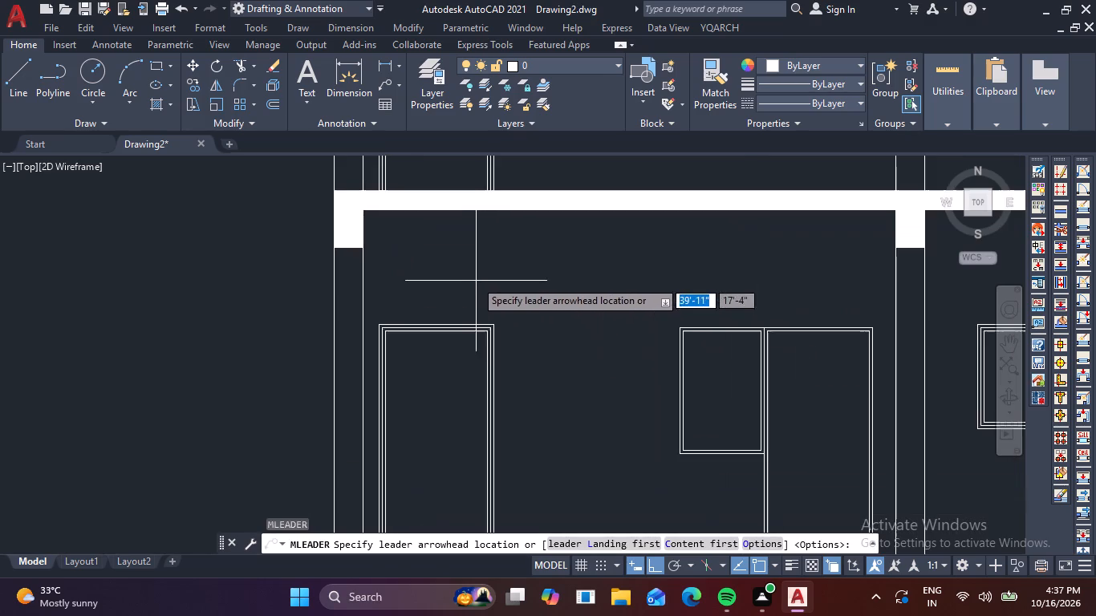
{"action": "left_click", "coordinate": [367, 212]}
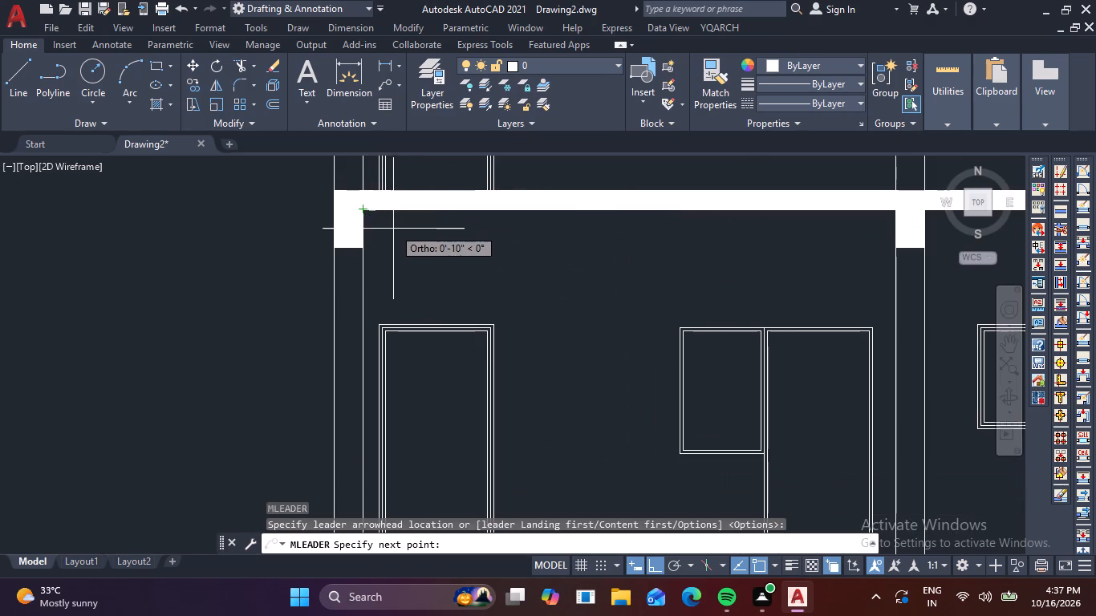
{"action": "key", "text": "F8"}
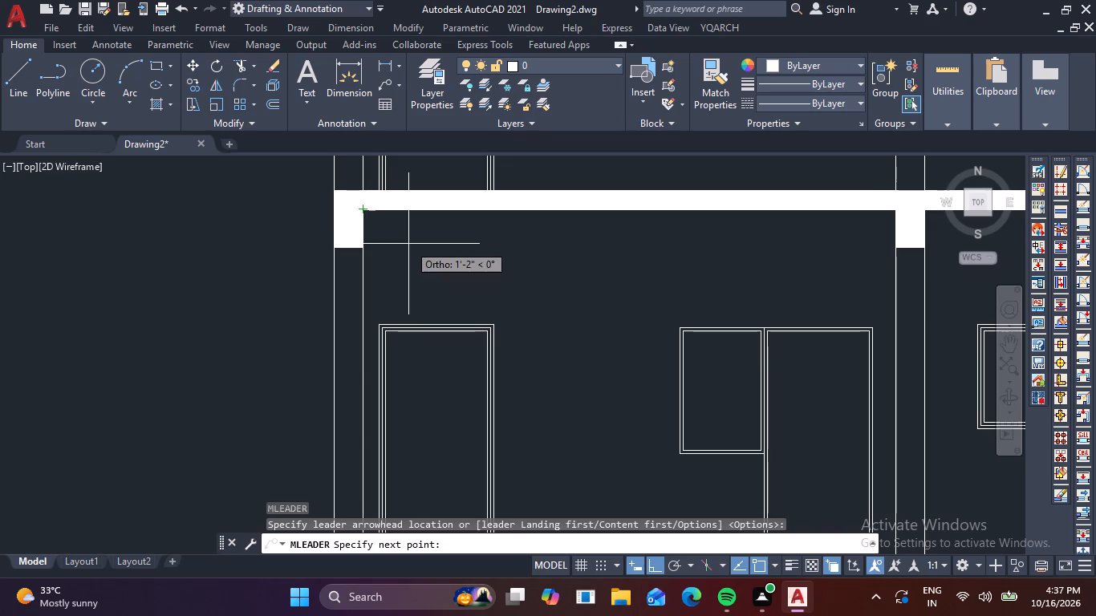
{"action": "left_click", "coordinate": [395, 231]}
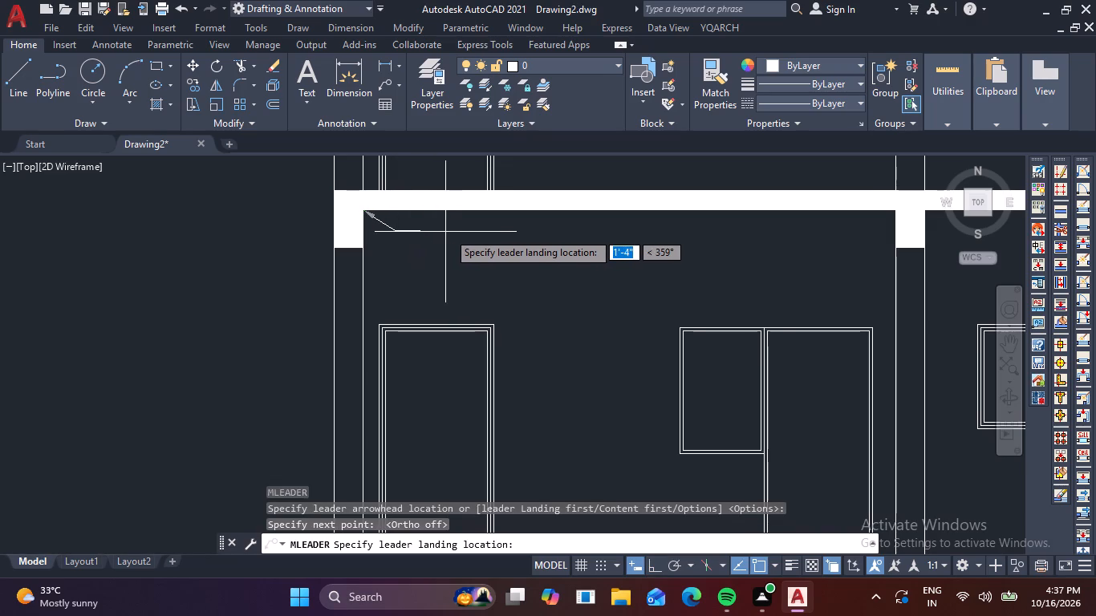
{"action": "key", "text": "F8"}
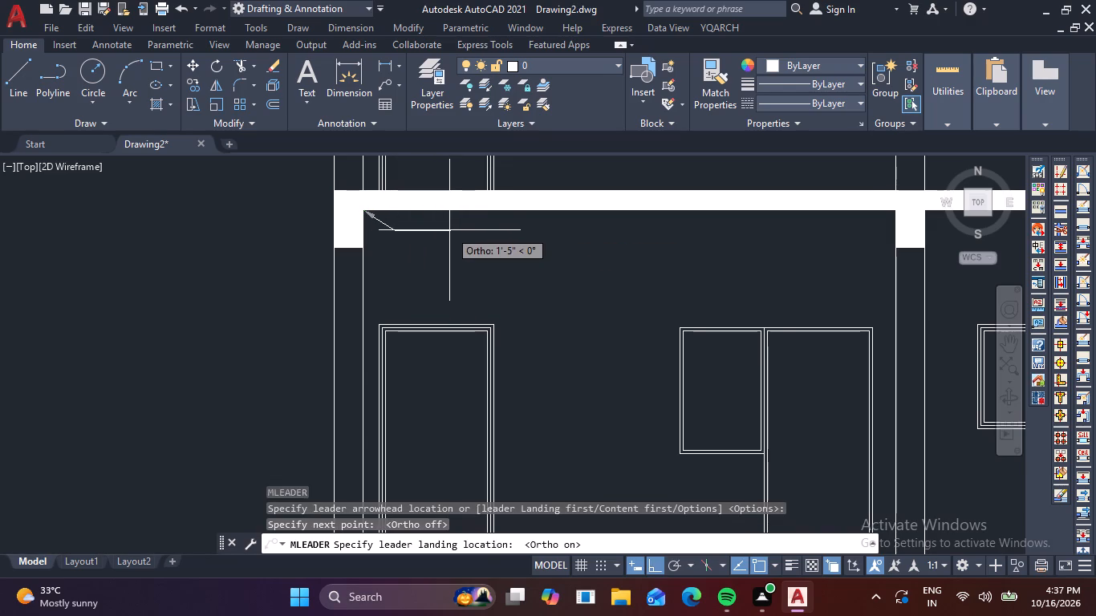
{"action": "left_click", "coordinate": [449, 230]}
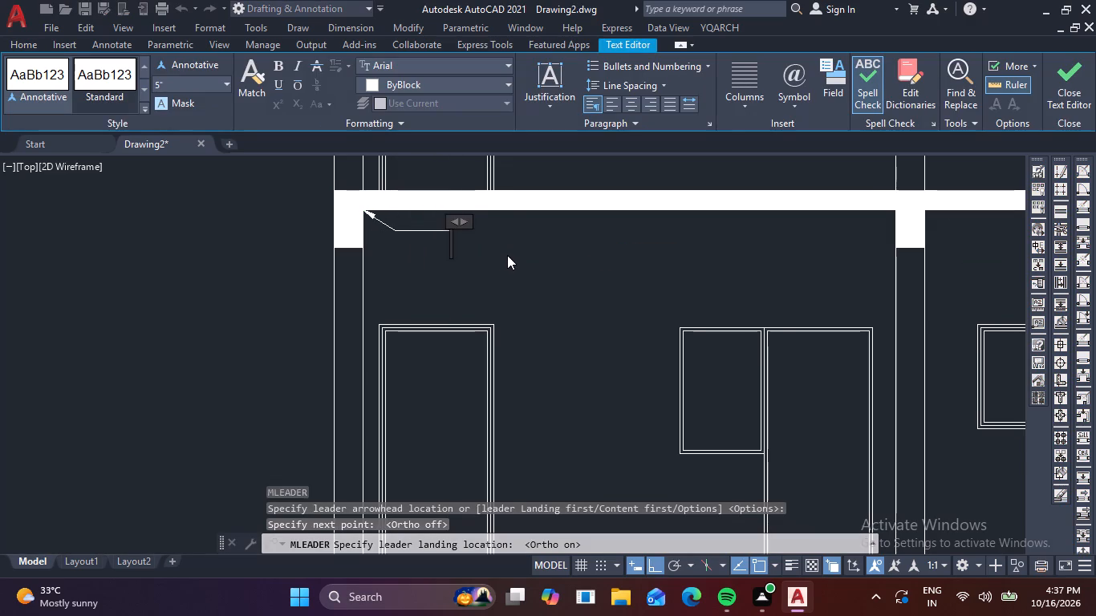
{"action": "type", "text": "R.C.C"}
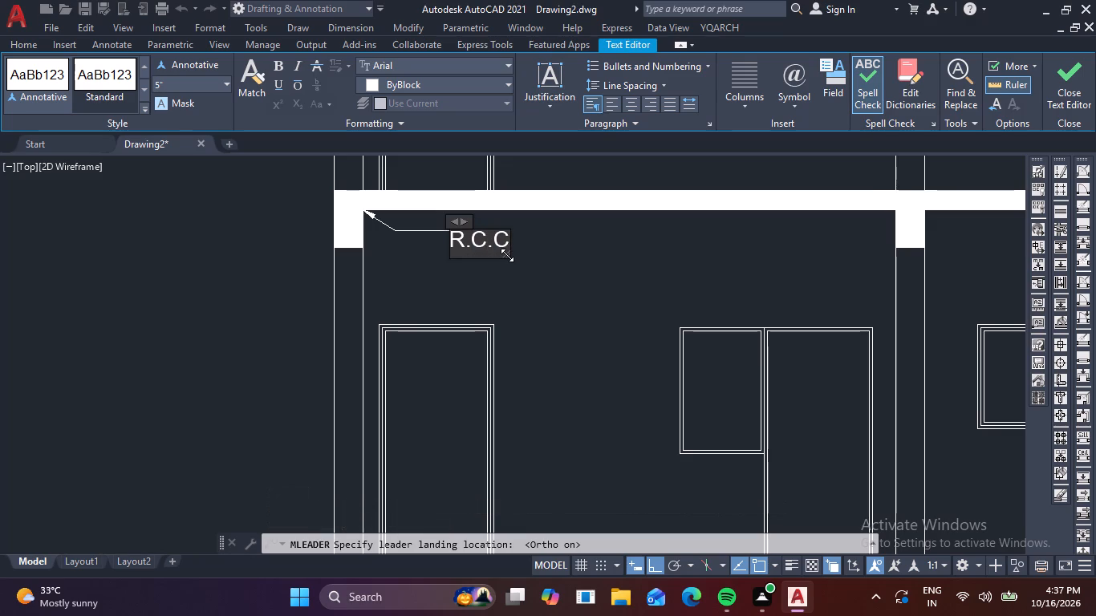
{"action": "key", "text": "space"}
{"action": "type", "text": "SLA"}
{"action": "key", "text": "b"}
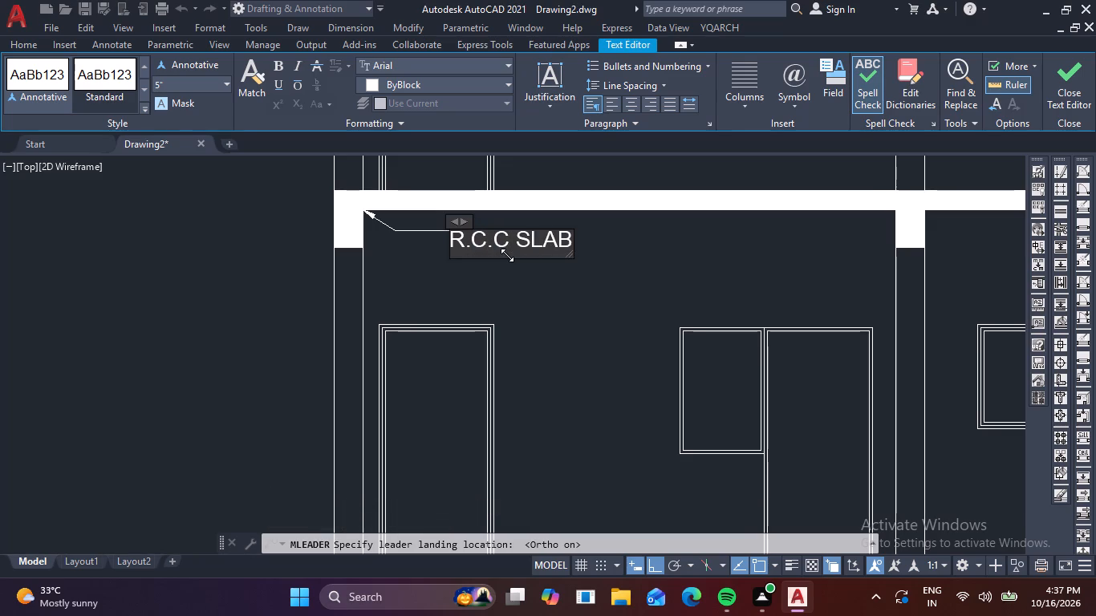
{"action": "key", "text": "space"}
{"action": "key", "text": "5"}
{"action": "key", "text": "shift+quotedbl"}
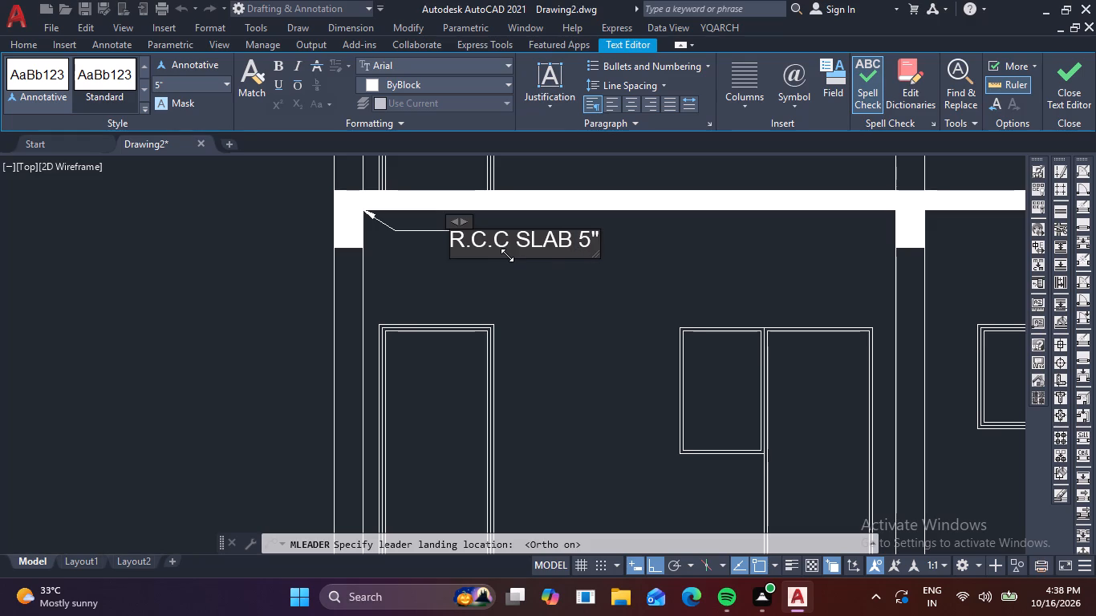
{"action": "key", "text": "space"}
{"action": "type", "text": "THI"}
{"action": "key", "text": "c"}
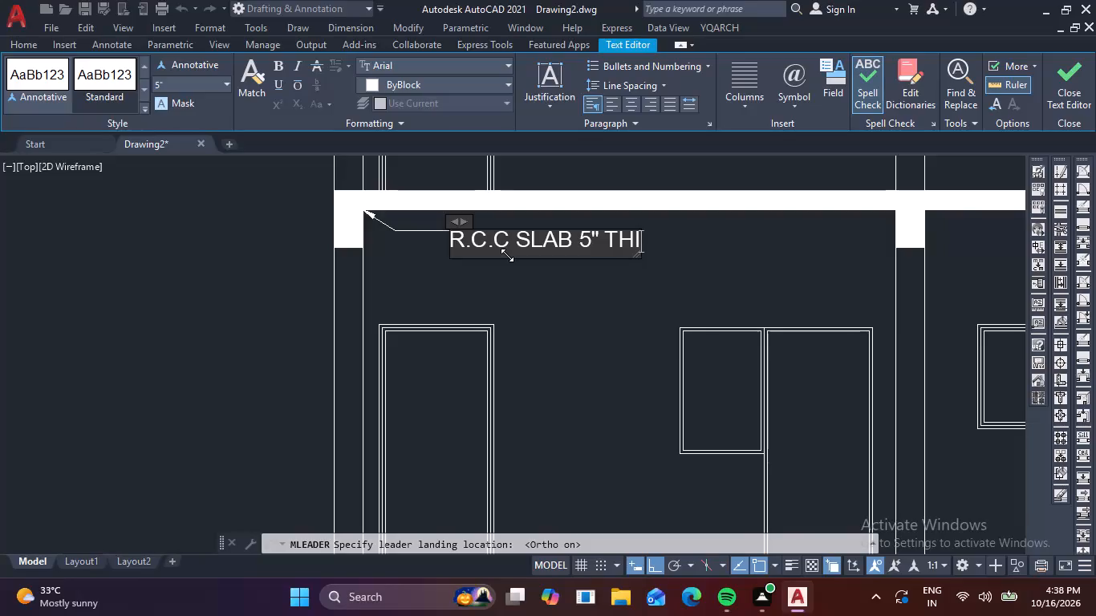
{"action": "key", "text": "h"}
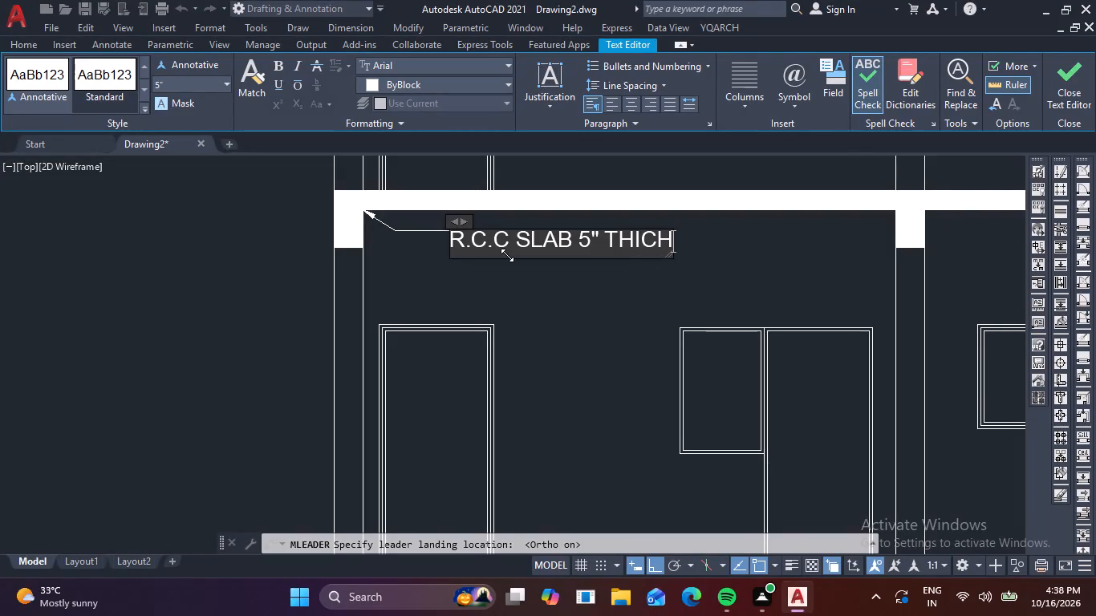
{"action": "left_click", "coordinate": [518, 274]}
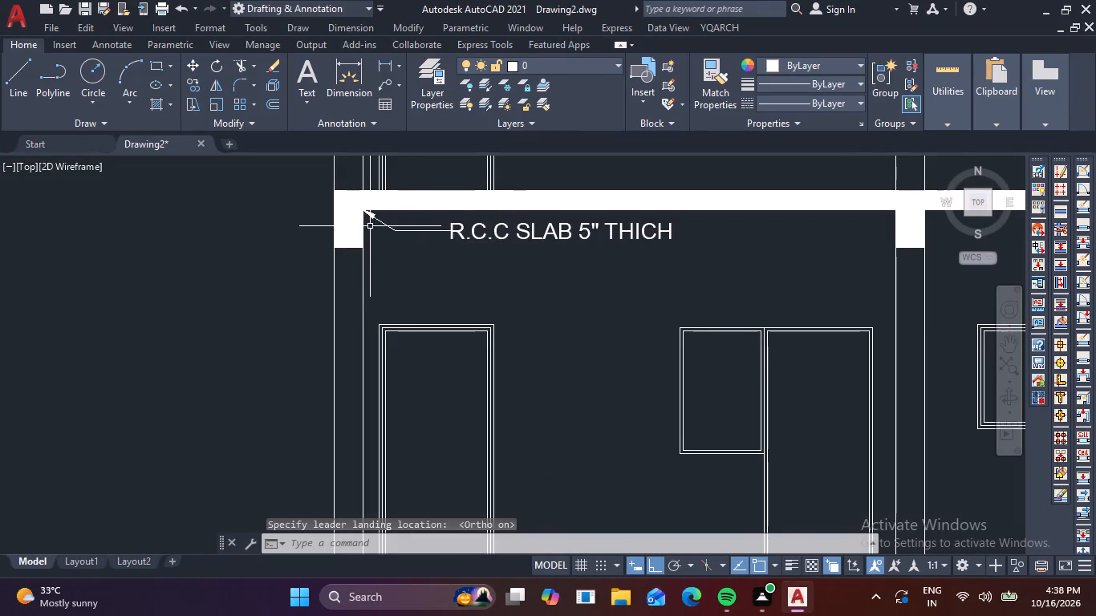
Add a multileader reading RC.C.BEAM 6" TK below the slab note, pointing at the inner face of the lower storey's left beam.
{"action": "key", "text": "space"}
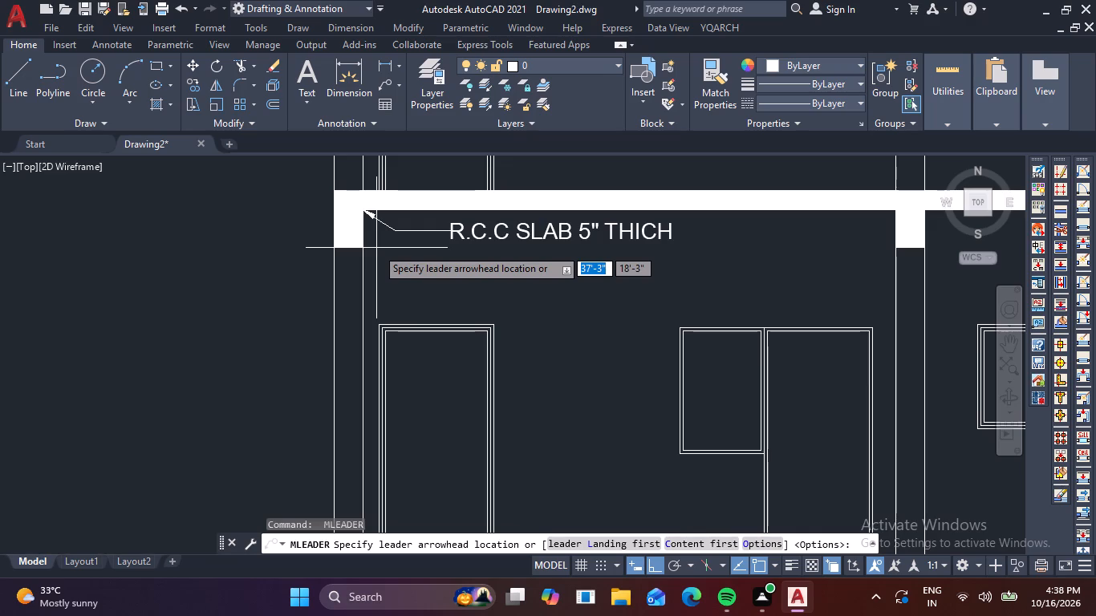
{"action": "scroll", "coordinate": [376, 248], "scroll_direction": "up", "scroll_amount": 1}
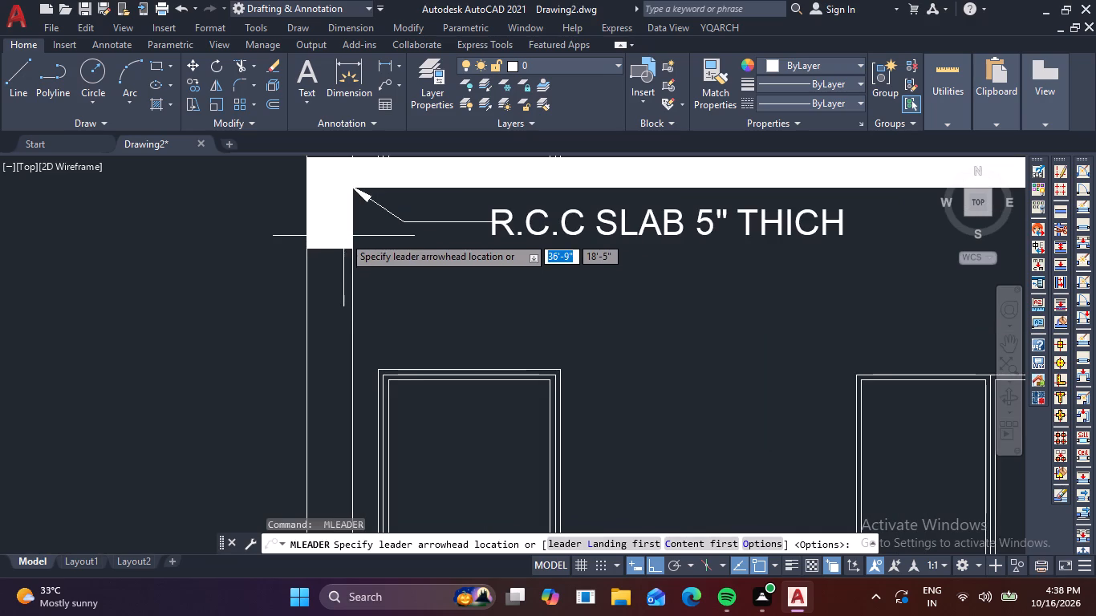
{"action": "left_click", "coordinate": [350, 237]}
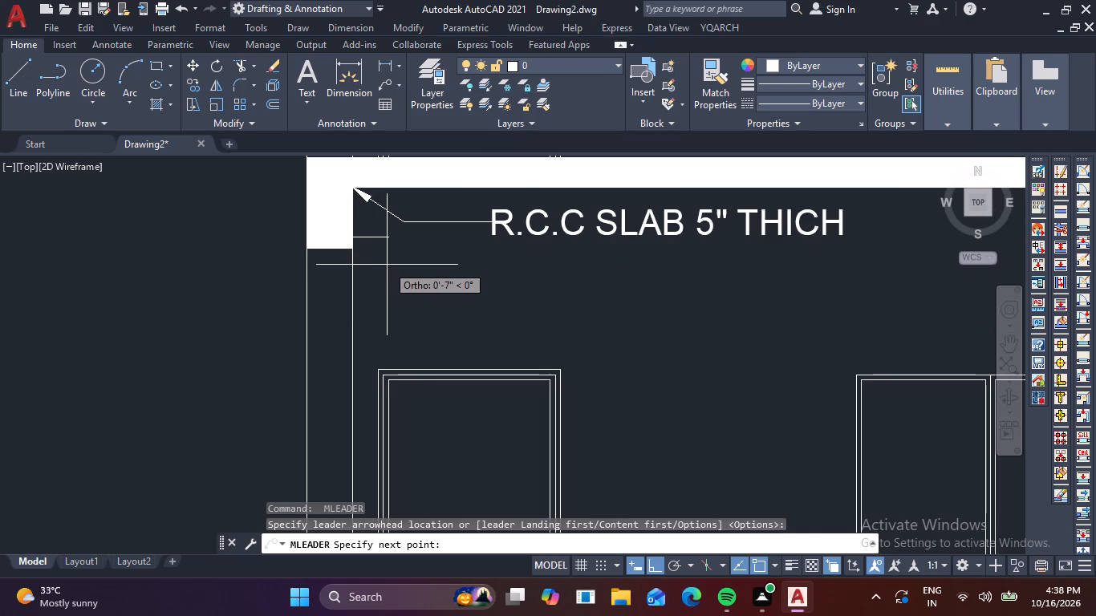
{"action": "key", "text": "F8"}
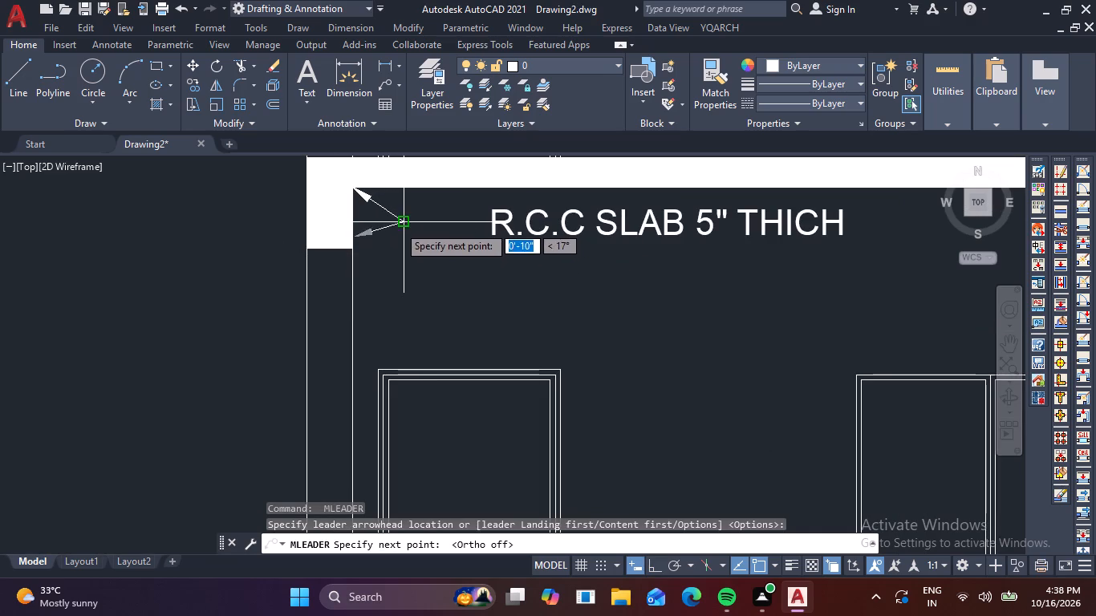
{"action": "left_click", "coordinate": [401, 273]}
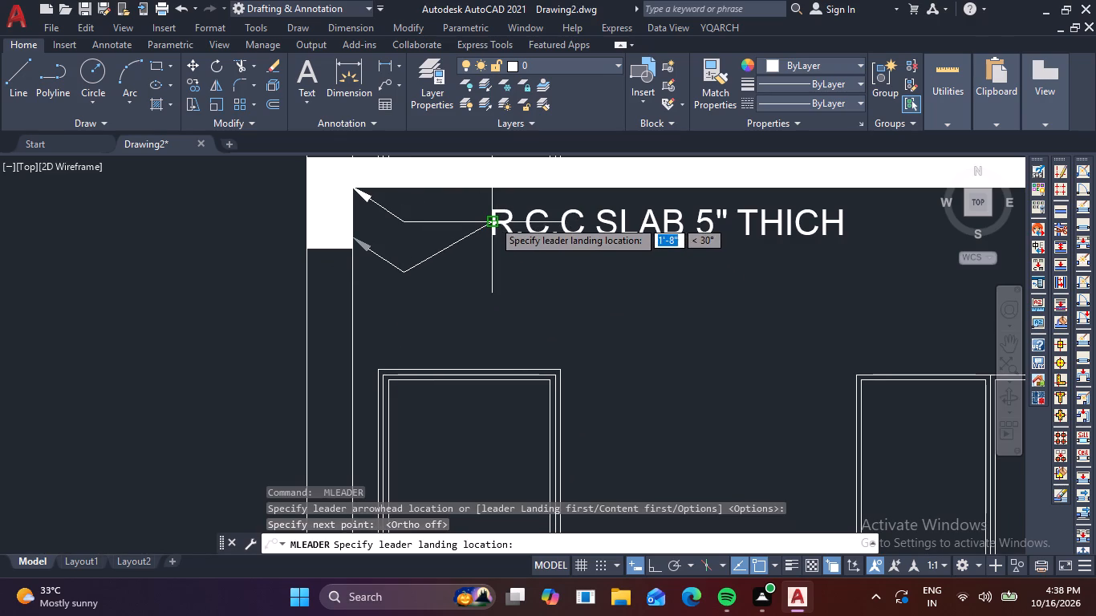
{"action": "key", "text": "F8"}
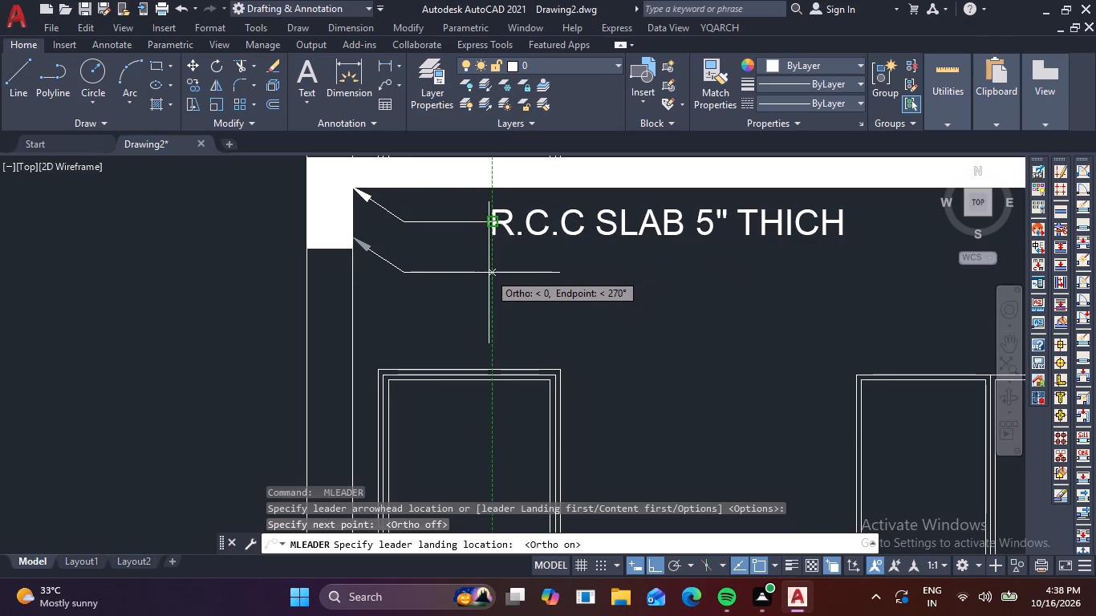
{"action": "left_click", "coordinate": [489, 273]}
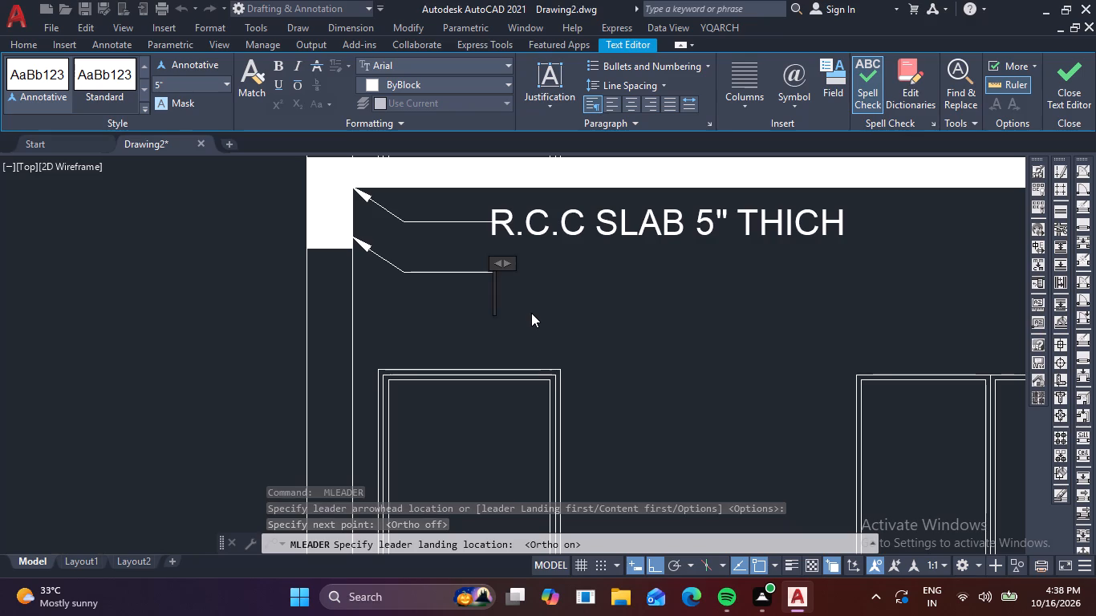
{"action": "type", "text": "R.C.C"}
{"action": "key", "text": "period"}
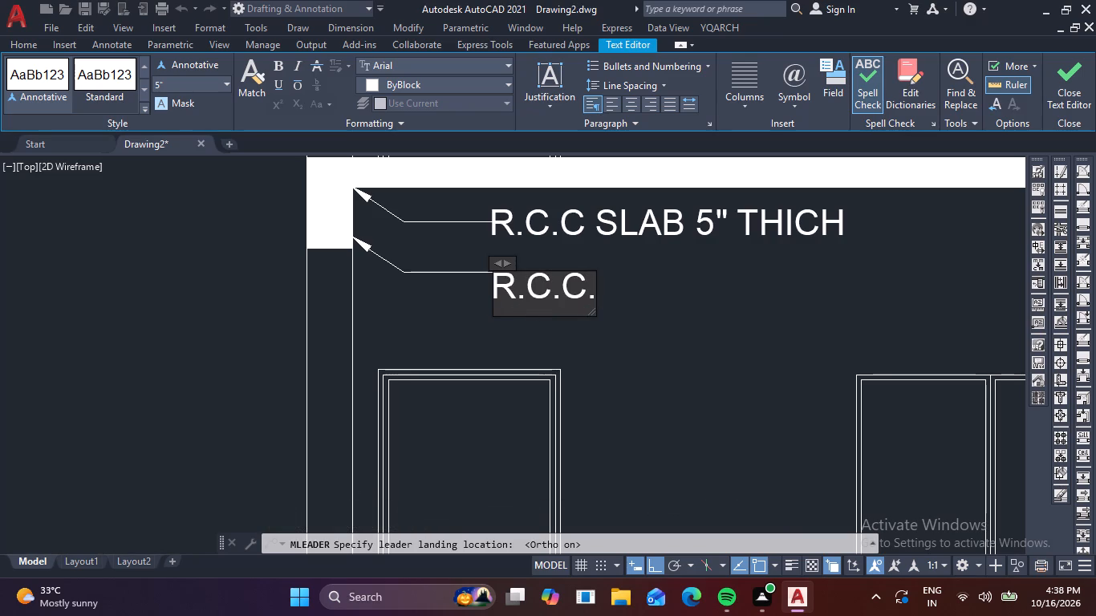
{"action": "key", "text": "space"}
{"action": "type", "text": "BEAM"}
{"action": "key", "text": "space"}
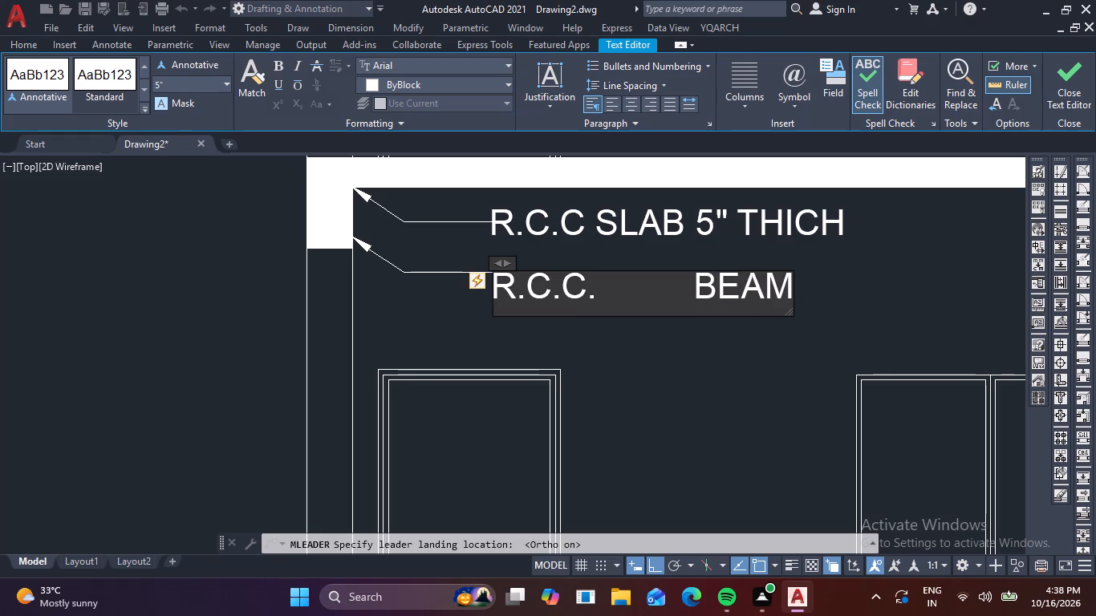
{"action": "key", "text": "6"}
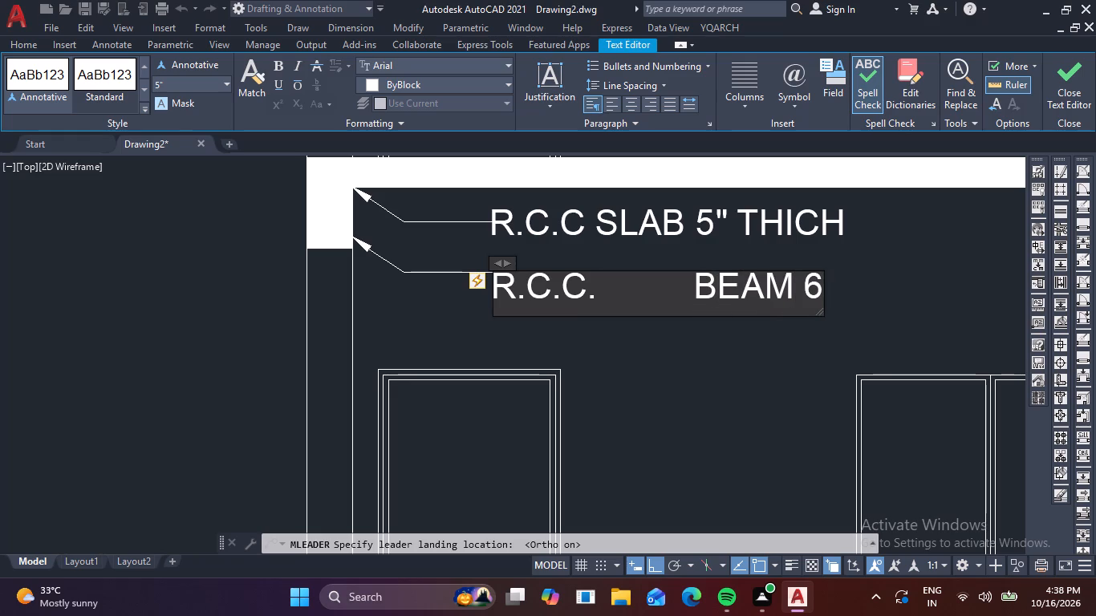
{"action": "key", "text": "shift+quotedbl"}
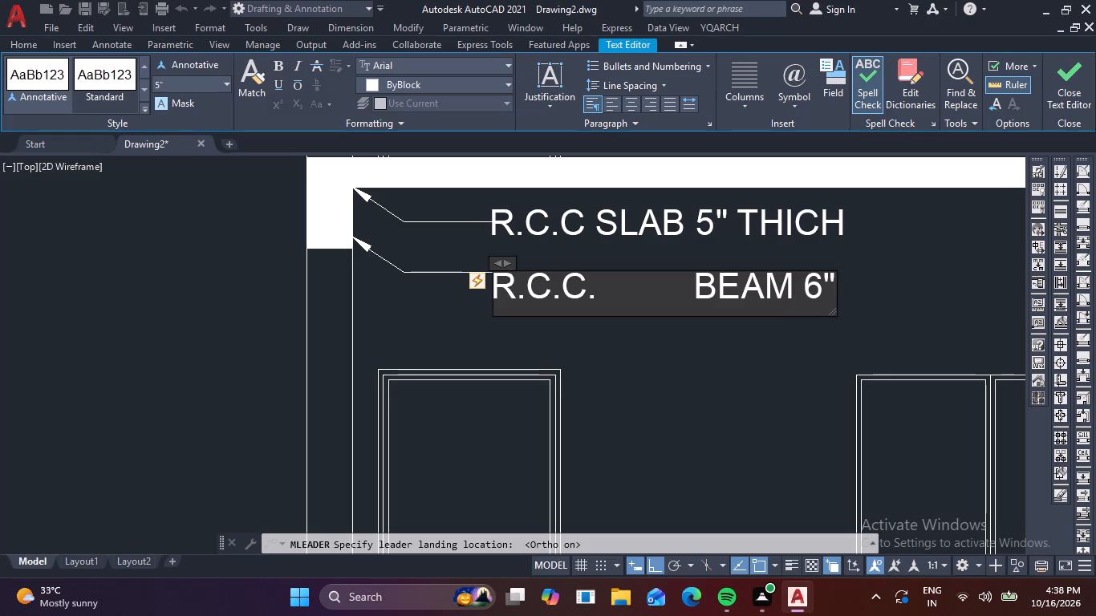
{"action": "key", "text": "space"}
{"action": "type", "text": "TK"}
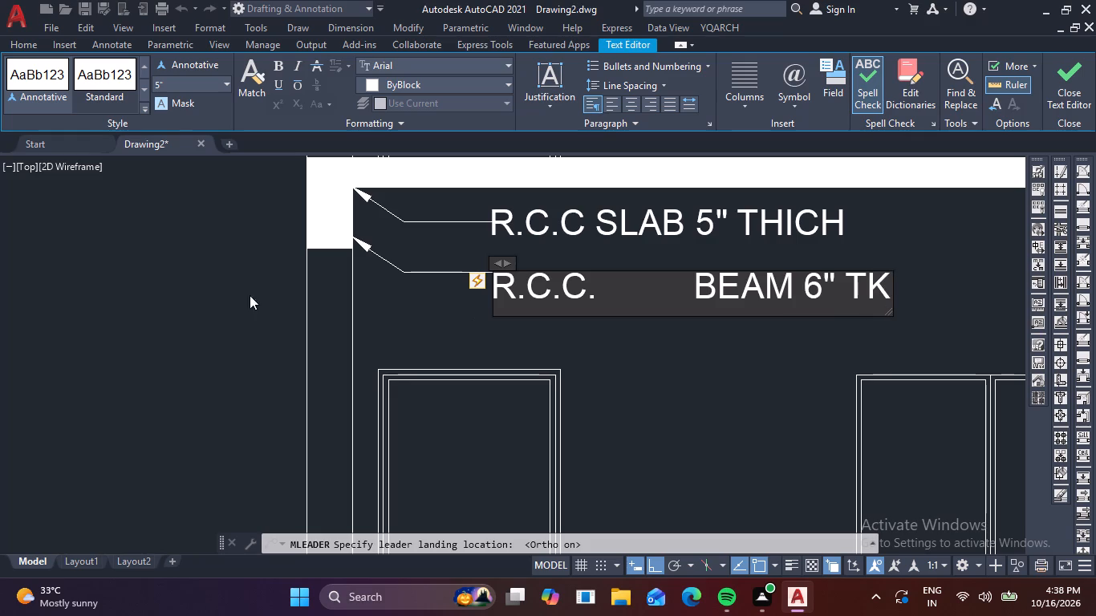
{"action": "left_click", "coordinate": [688, 297]}
{"action": "key", "text": "BackSpace"}
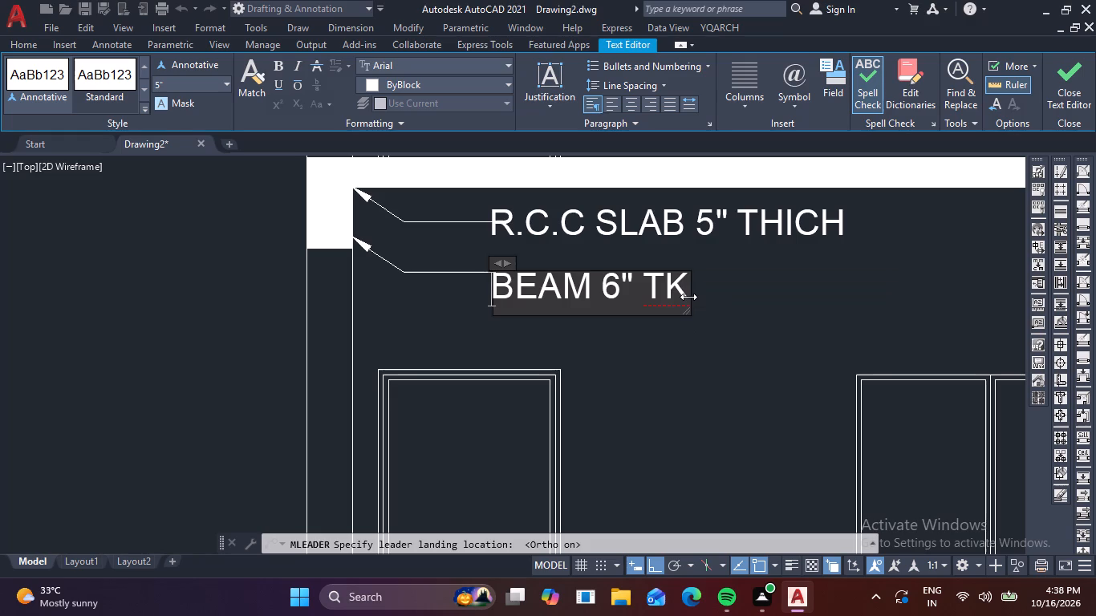
{"action": "key", "text": "r"}
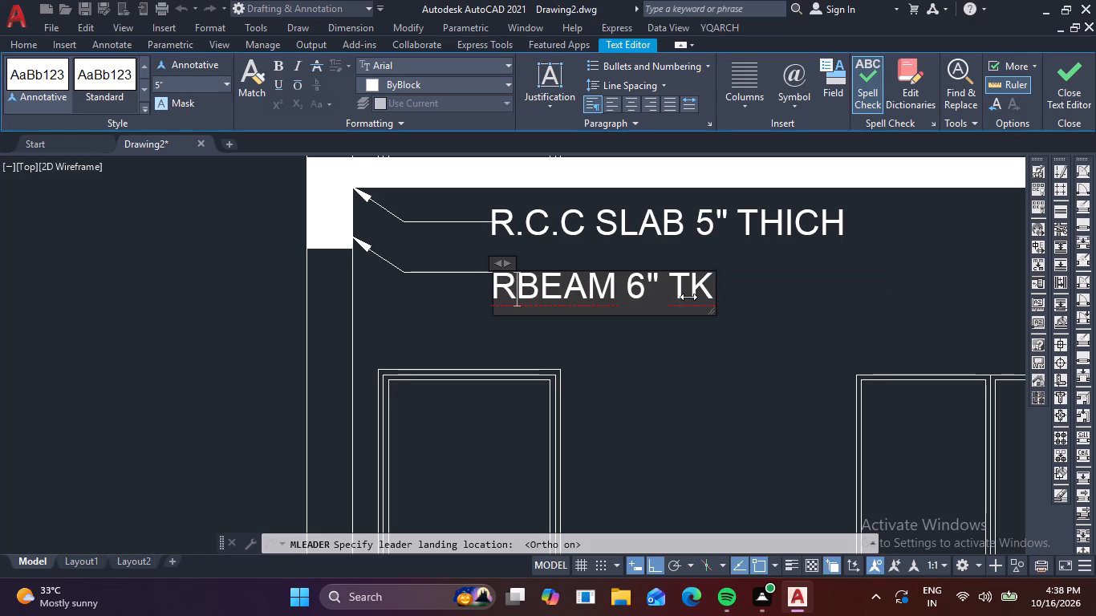
{"action": "type", "text": "C.C."}
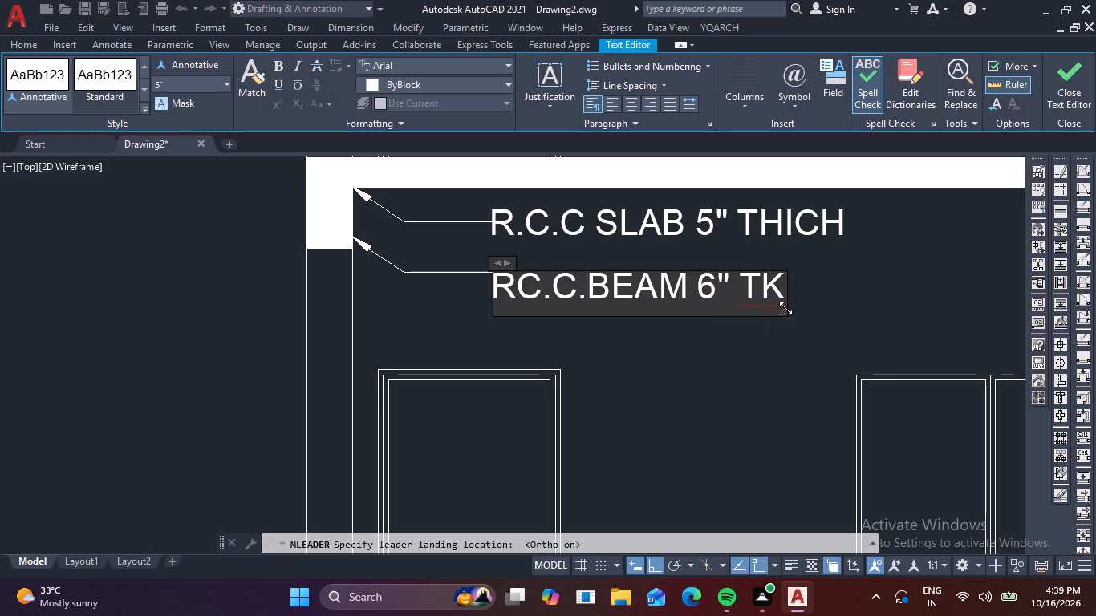
{"action": "left_click", "coordinate": [758, 334]}
Copy the slab and beam multileaders up to the matching corner under the upper storey's roof slab beside the left beam.
{"action": "left_click", "coordinate": [655, 267]}
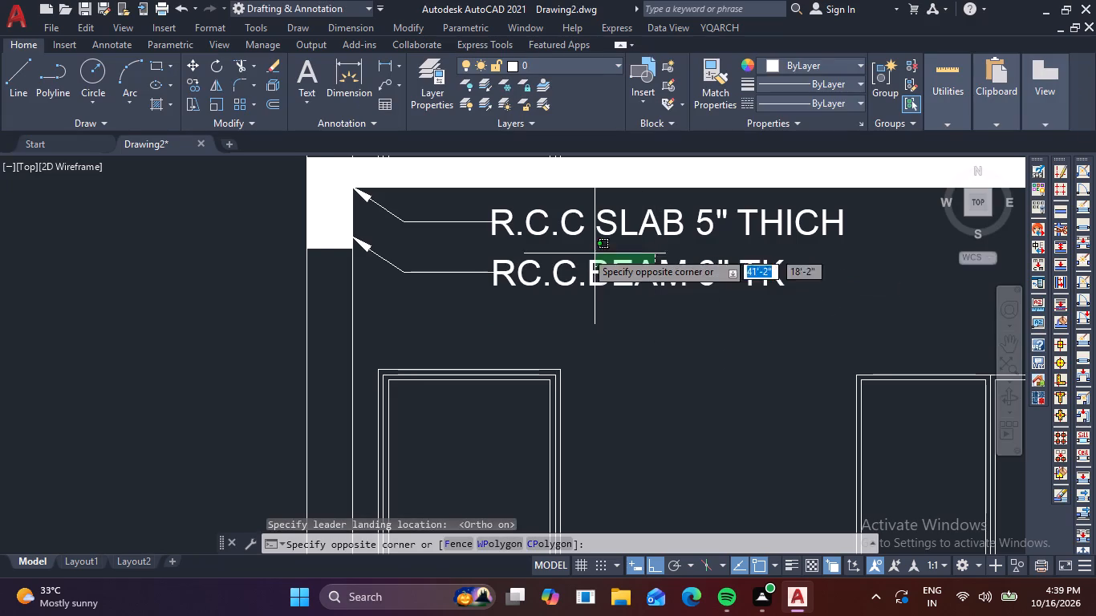
{"action": "left_click", "coordinate": [538, 221]}
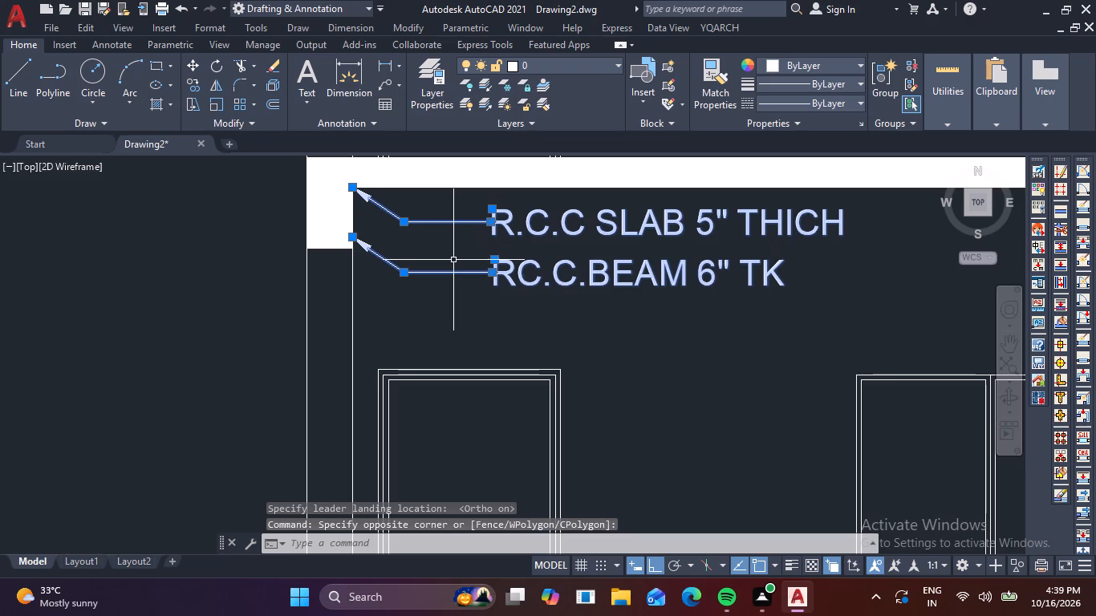
{"action": "type", "text": "CO"}
{"action": "key", "text": "space"}
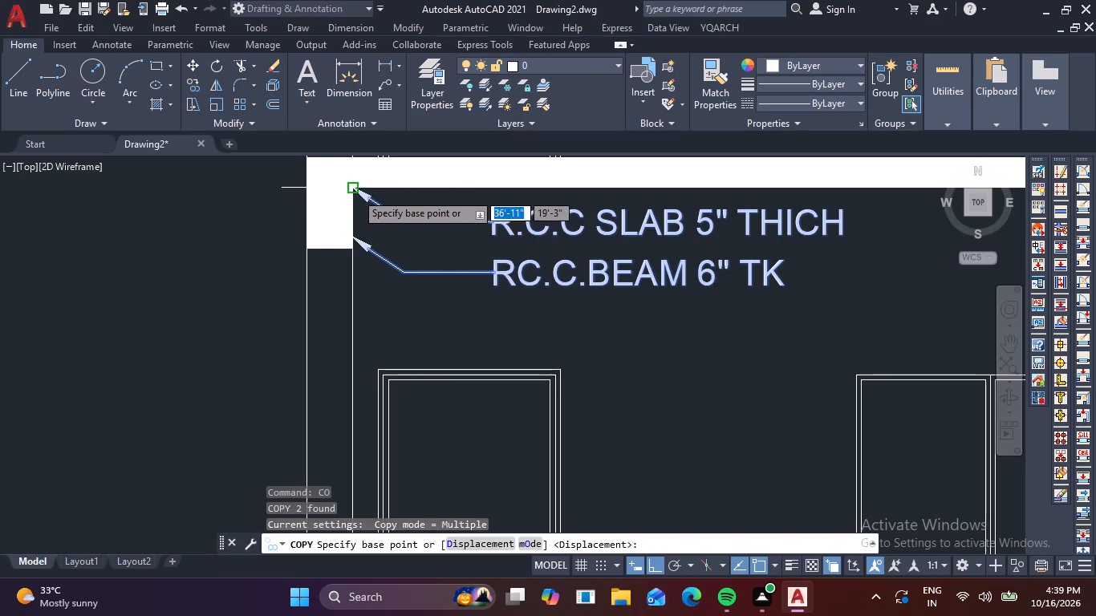
{"action": "left_click", "coordinate": [355, 192]}
{"action": "scroll", "coordinate": [378, 160], "scroll_direction": "down", "scroll_amount": 1}
{"action": "middle_click_drag", "start_coordinate": [378, 160], "coordinate": [346, 425]}
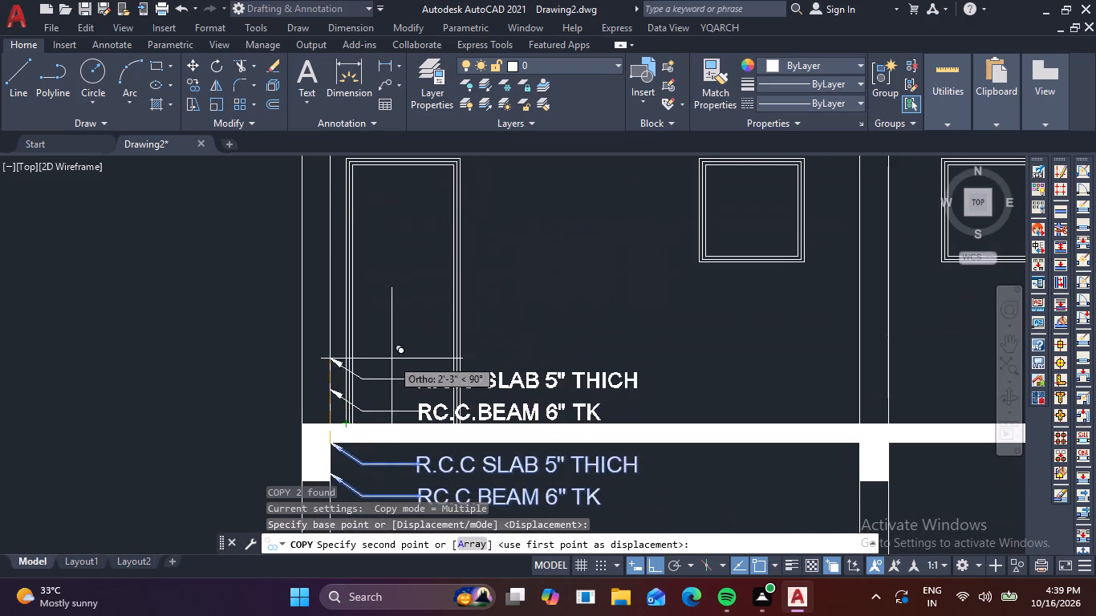
{"action": "middle_click_drag", "start_coordinate": [406, 286], "coordinate": [330, 553]}
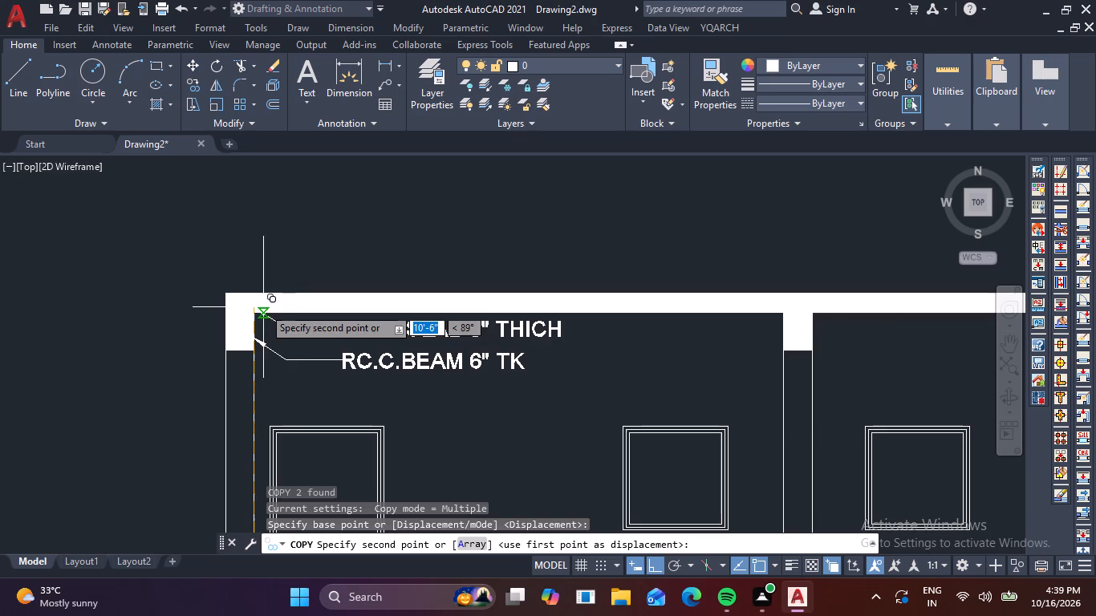
{"action": "left_click", "coordinate": [258, 314]}
{"action": "key", "text": "Escape"}
Copy the GROUND FLOOPLAN title horizontally so it sits beneath the second floor plan.
{"action": "scroll", "coordinate": [414, 367], "scroll_direction": "down", "scroll_amount": 2}
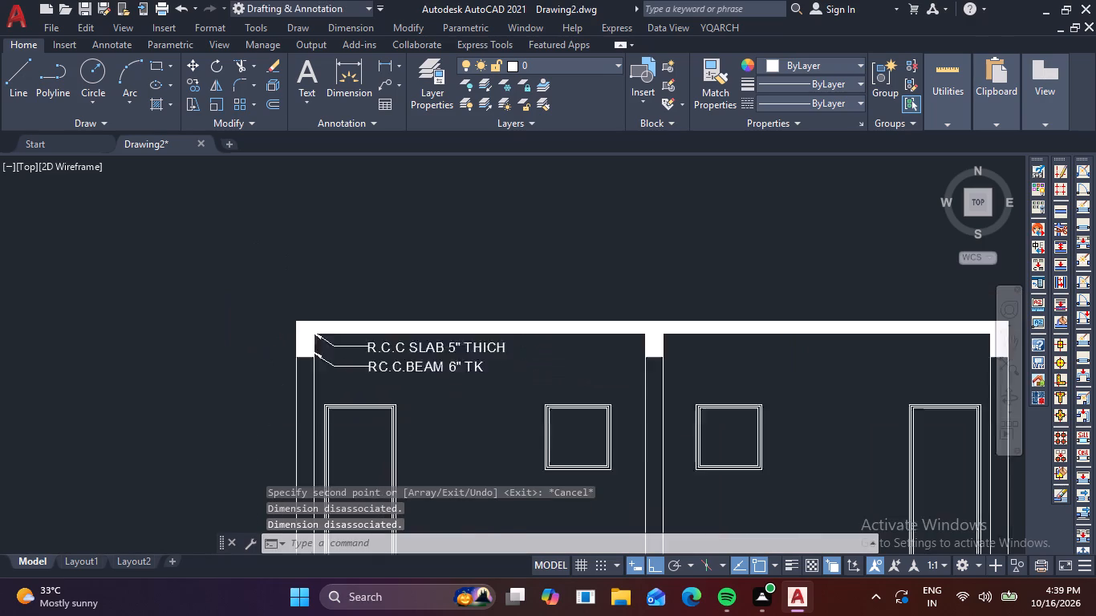
{"action": "scroll", "coordinate": [414, 367], "scroll_direction": "down", "scroll_amount": 1}
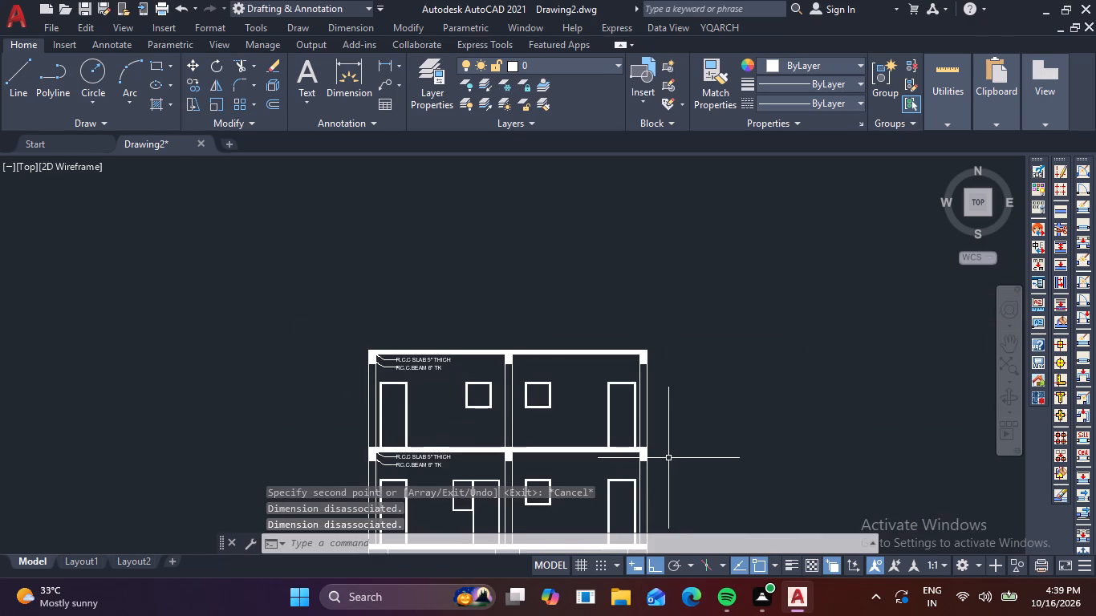
{"action": "scroll", "coordinate": [698, 475], "scroll_direction": "down", "scroll_amount": 1}
{"action": "middle_click_drag", "start_coordinate": [672, 322], "coordinate": [689, 194]}
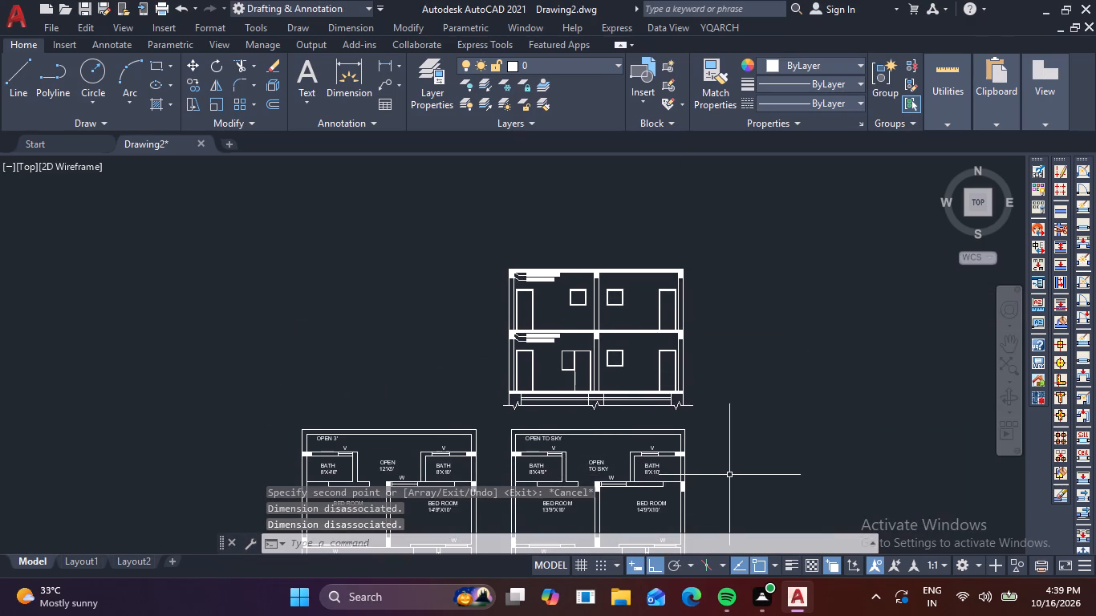
{"action": "scroll", "coordinate": [729, 475], "scroll_direction": "down", "scroll_amount": 1}
{"action": "middle_click_drag", "start_coordinate": [730, 480], "coordinate": [673, 266]}
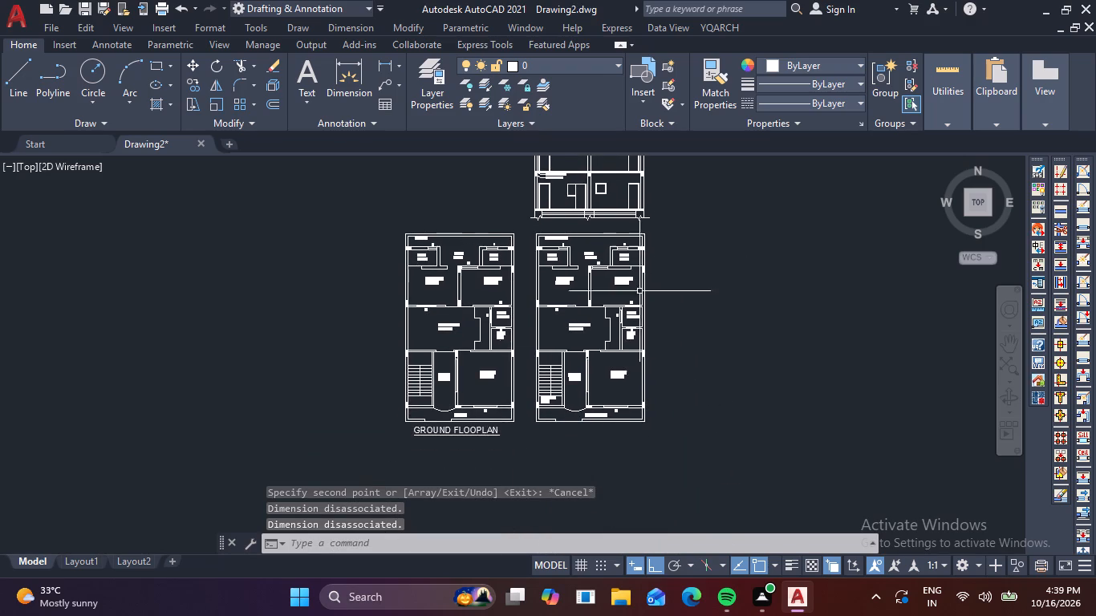
{"action": "left_click", "coordinate": [461, 437]}
{"action": "type", "text": "CO"}
{"action": "key", "text": "space"}
{"action": "left_click", "coordinate": [461, 437]}
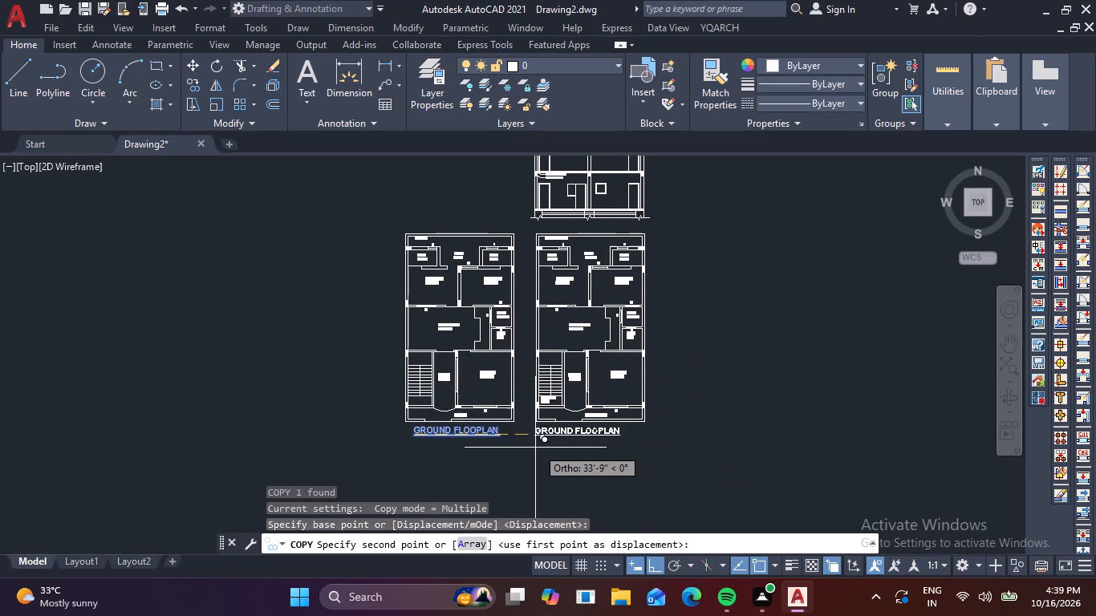
{"action": "scroll", "coordinate": [544, 446], "scroll_direction": "up", "scroll_amount": 2}
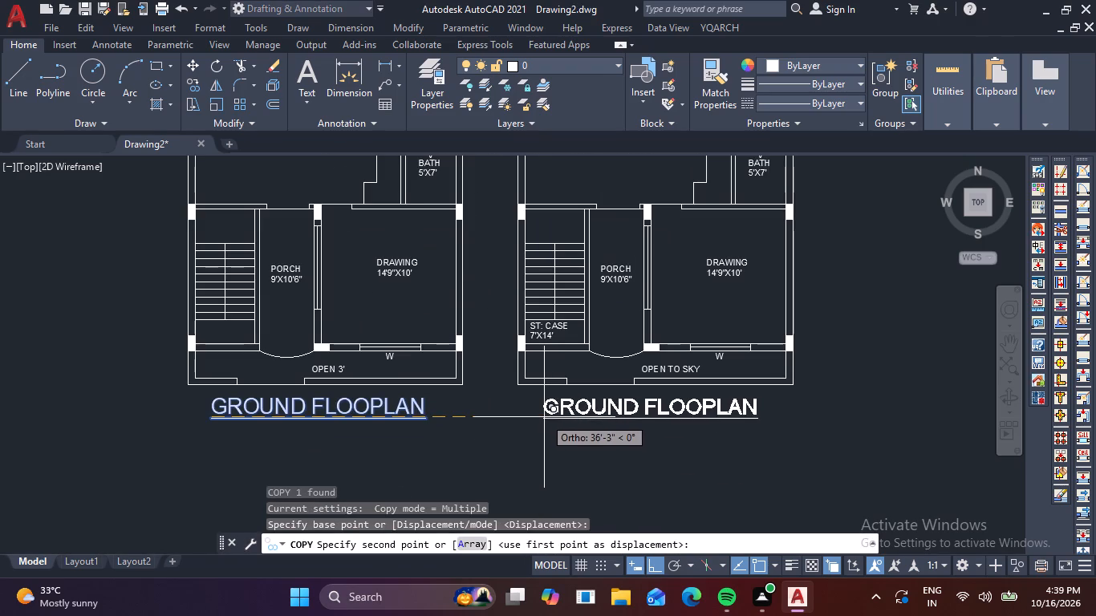
{"action": "left_click", "coordinate": [547, 417]}
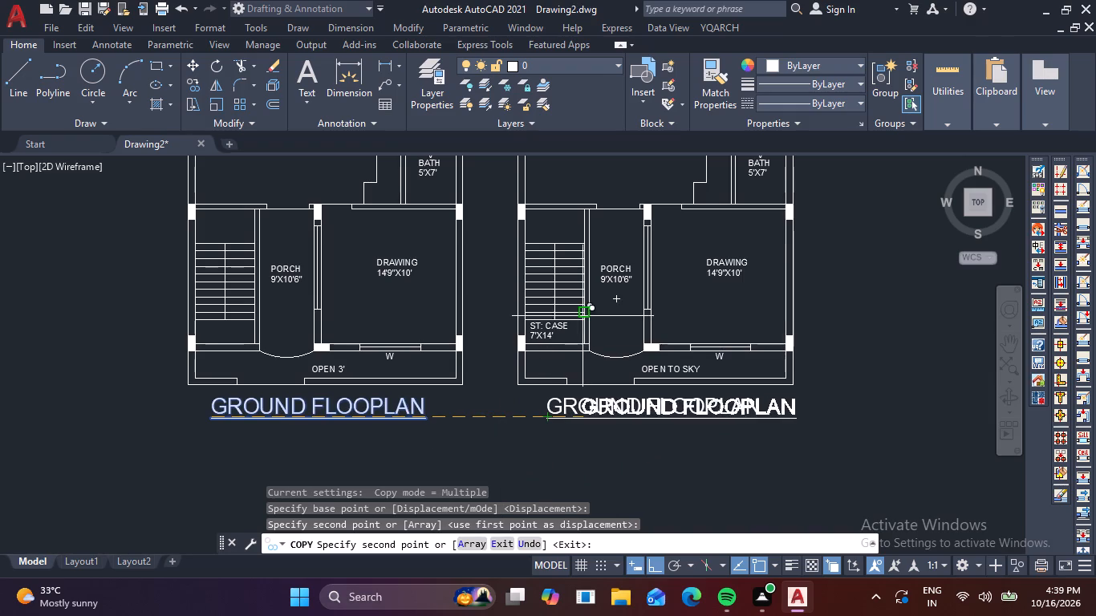
Place another copy of the GROUND FLOOPLAN title beneath the section drawing, between its break lines and the second plan.
{"action": "key", "text": "F8"}
{"action": "middle_click_drag", "start_coordinate": [592, 285], "coordinate": [561, 615]}
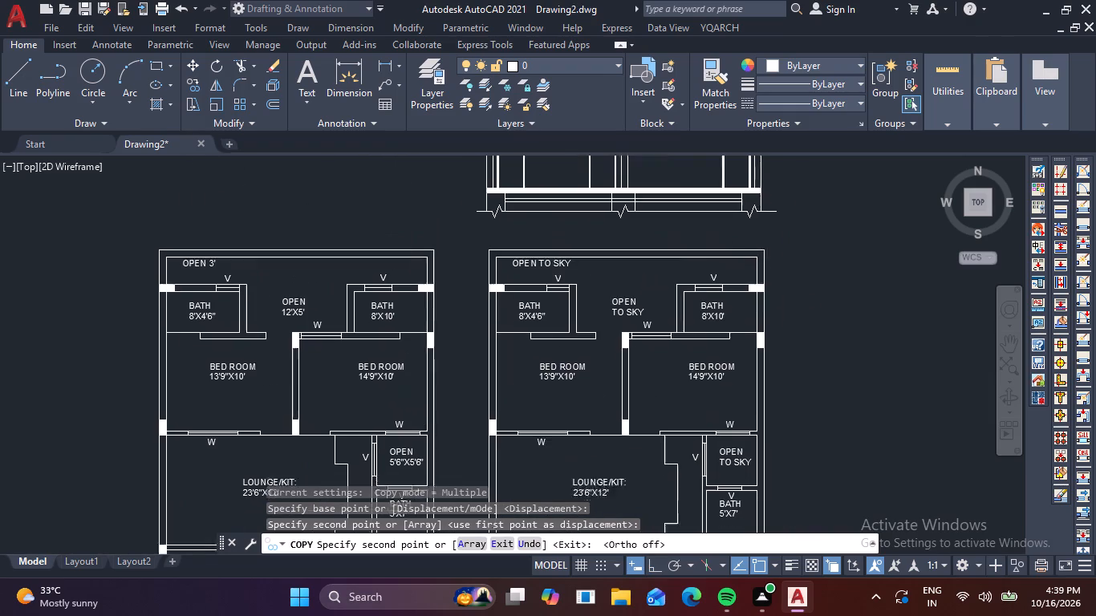
{"action": "middle_click_drag", "start_coordinate": [561, 615], "coordinate": [562, 615]}
{"action": "scroll", "coordinate": [521, 251], "scroll_direction": "up", "scroll_amount": 3}
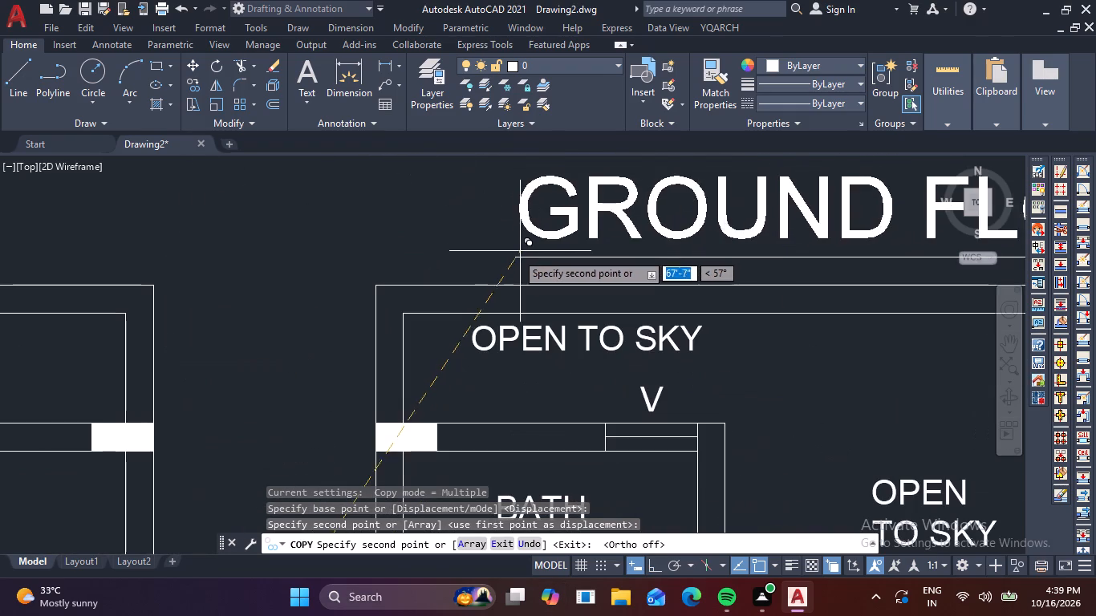
{"action": "middle_click_drag", "start_coordinate": [508, 258], "coordinate": [490, 285]}
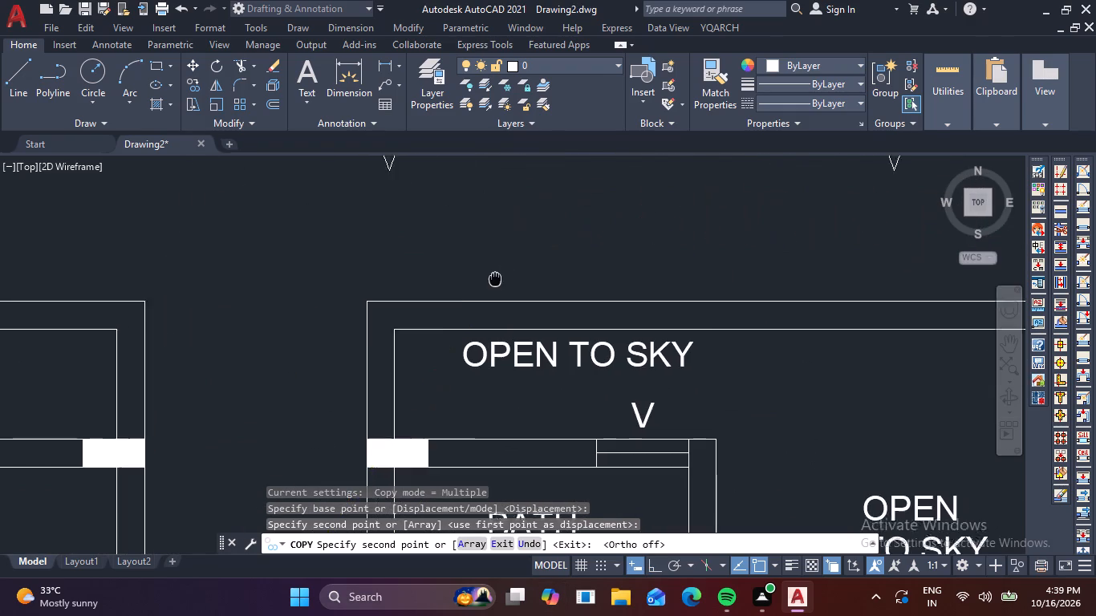
{"action": "middle_click_drag", "start_coordinate": [490, 285], "coordinate": [396, 368]}
{"action": "middle_click_drag", "start_coordinate": [331, 358], "coordinate": [316, 357]}
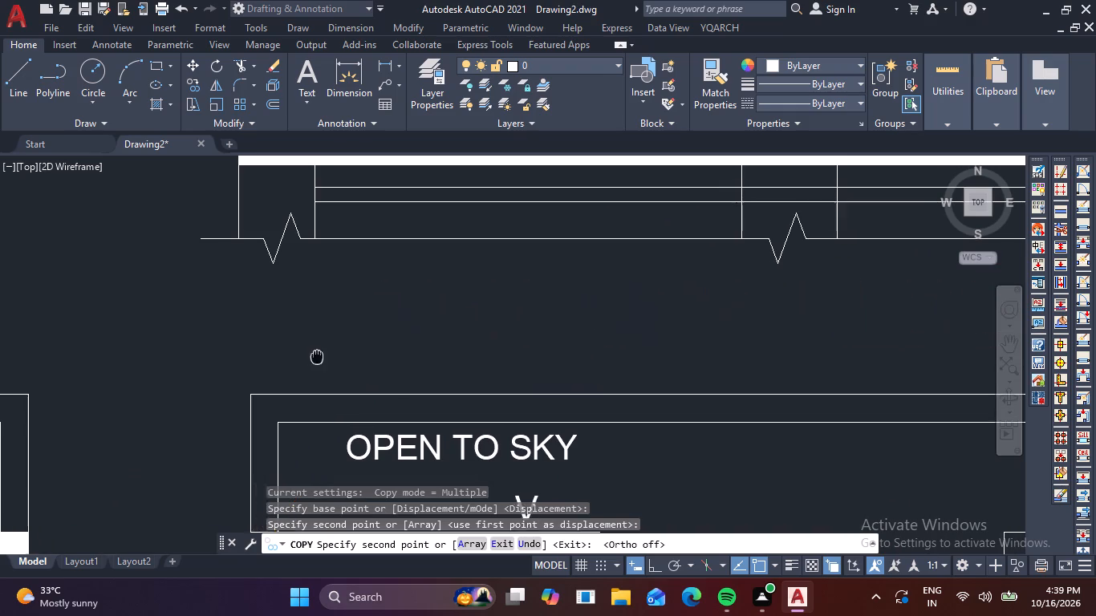
{"action": "middle_click_drag", "start_coordinate": [316, 357], "coordinate": [176, 352]}
{"action": "left_click", "coordinate": [201, 353]}
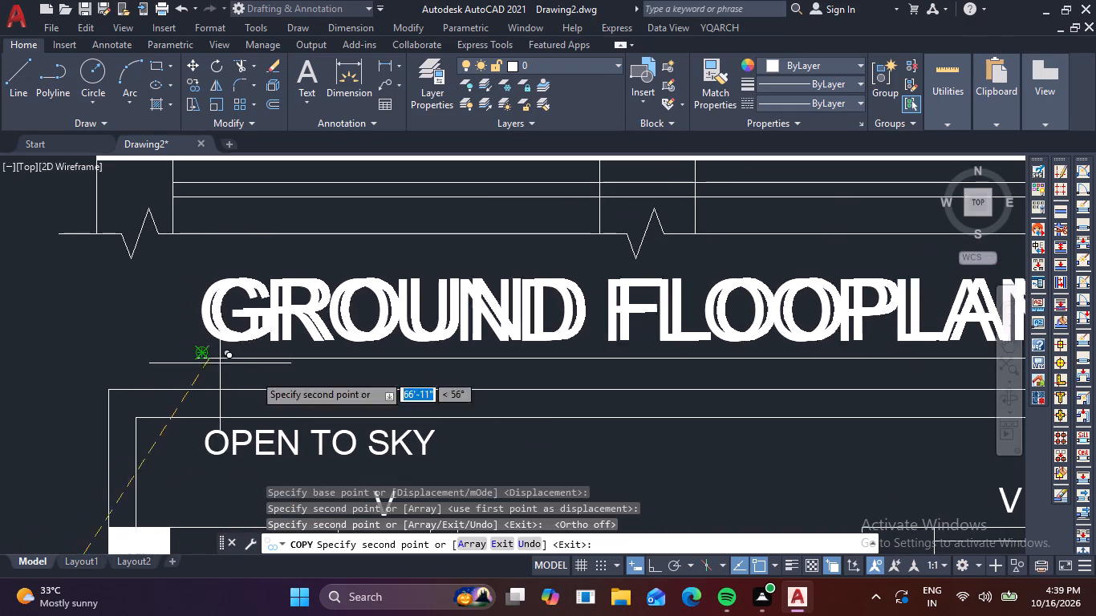
{"action": "key", "text": "Escape"}
{"action": "scroll", "coordinate": [358, 403], "scroll_direction": "down", "scroll_amount": 4}
{"action": "middle_click_drag", "start_coordinate": [436, 405], "coordinate": [436, 404]}
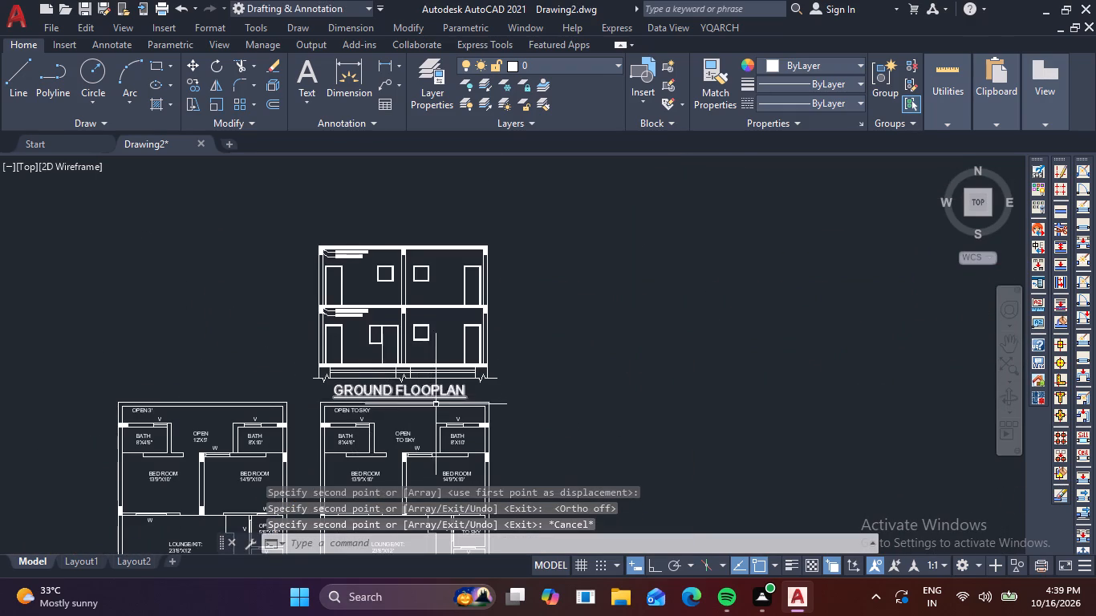
{"action": "middle_click_drag", "start_coordinate": [436, 404], "coordinate": [485, 209]}
{"action": "middle_click_drag", "start_coordinate": [493, 334], "coordinate": [511, 271]}
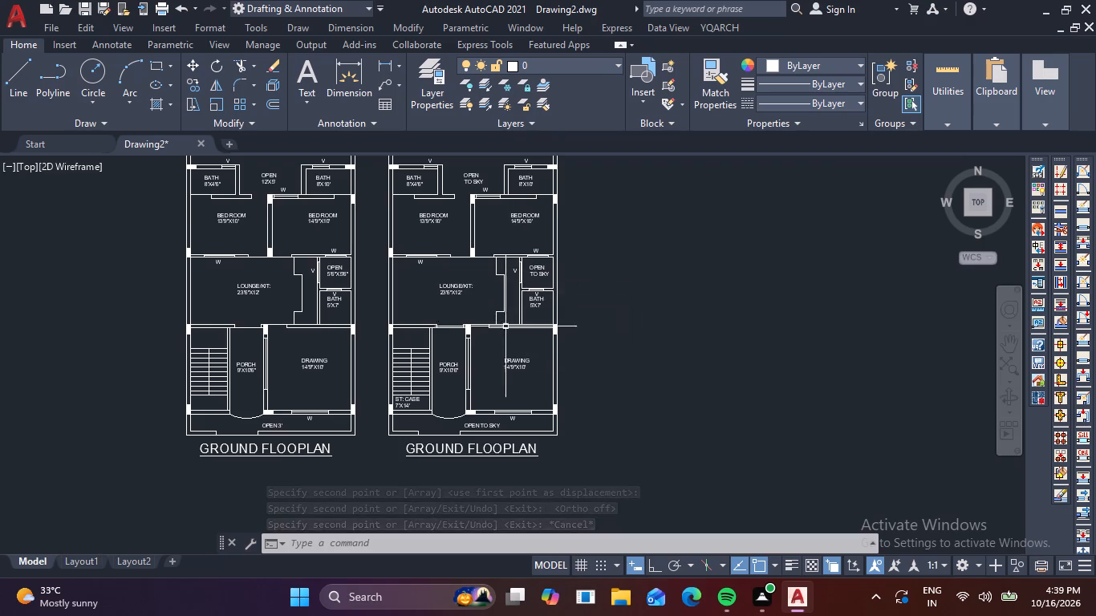
Change the title beneath the second floor plan to FIRST FLOOR PLAN.
{"action": "middle_click_drag", "start_coordinate": [491, 399], "coordinate": [515, 302]}
{"action": "double_click", "coordinate": [531, 350]}
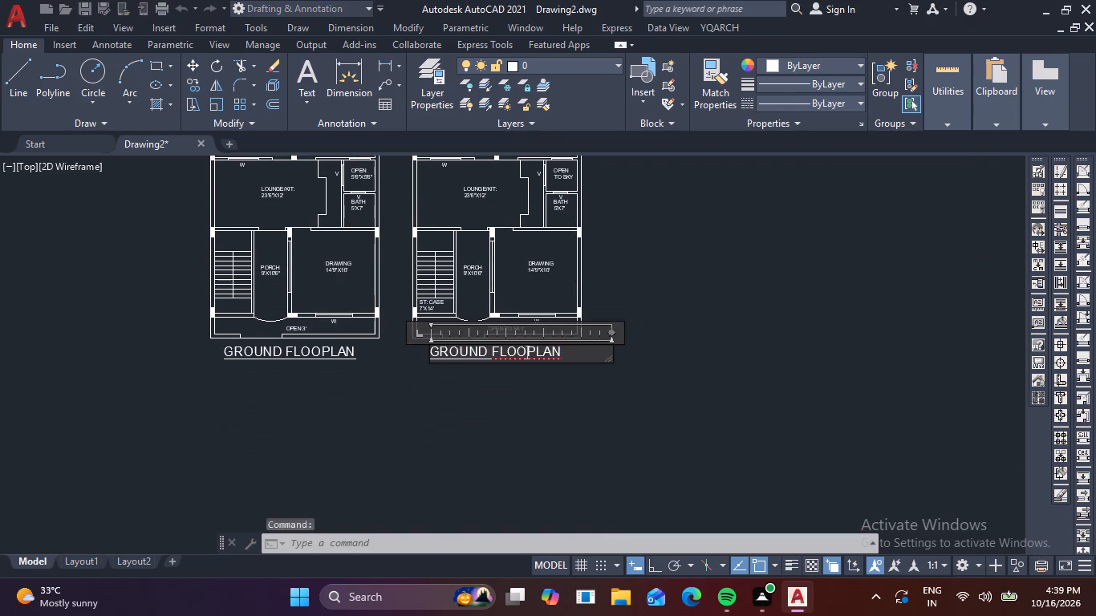
{"action": "left_click", "coordinate": [568, 354]}
{"action": "key", "text": "BackSpace"}
{"action": "key", "text": "BackSpace"}
{"action": "key", "text": "BackSpace"}
{"action": "key", "text": "BackSpace"}
{"action": "key", "text": "BackSpace"}
{"action": "key", "text": "BackSpace"}
{"action": "key", "text": "BackSpace"}
{"action": "key", "text": "BackSpace"}
{"action": "key", "text": "BackSpace"}
{"action": "key", "text": "BackSpace"}
{"action": "key", "text": "BackSpace"}
{"action": "key", "text": "BackSpace"}
{"action": "key", "text": "BackSpace"}
{"action": "key", "text": "BackSpace"}
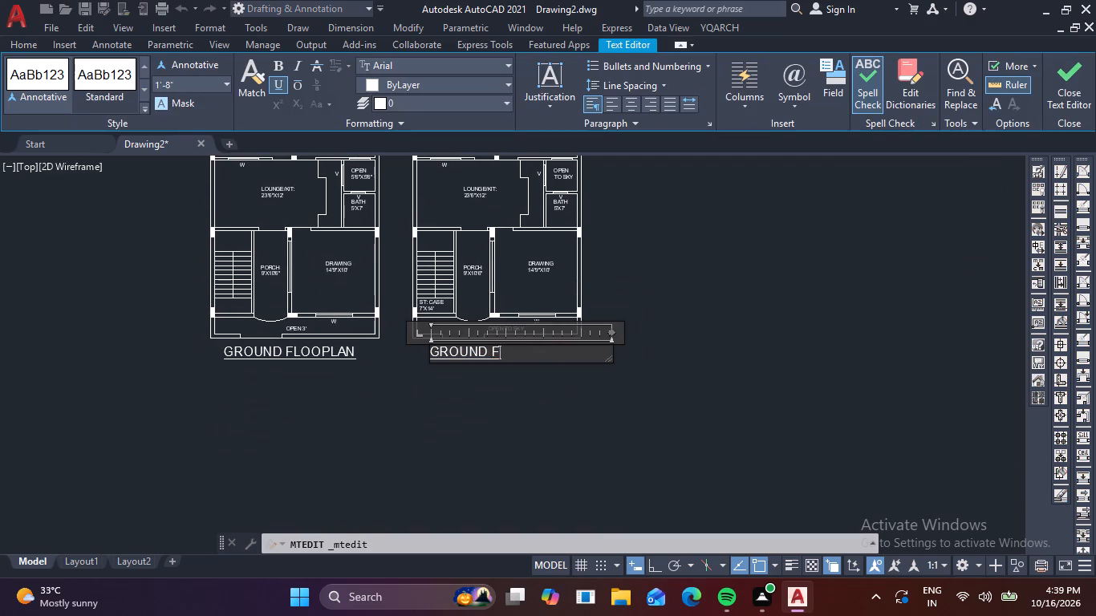
{"action": "key", "text": "BackSpace"}
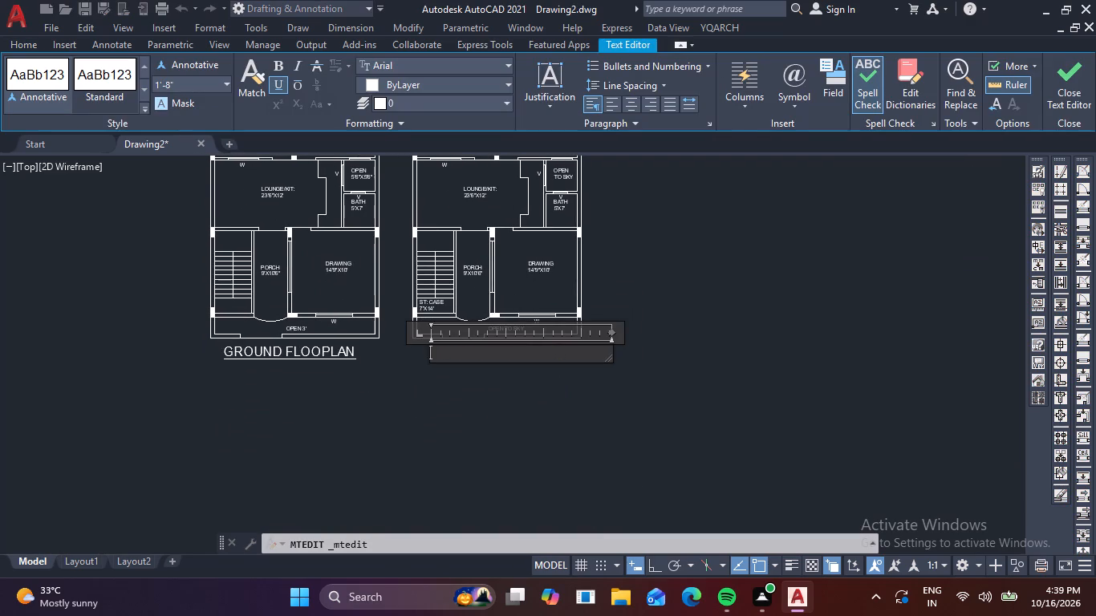
{"action": "type", "text": "FIRST"}
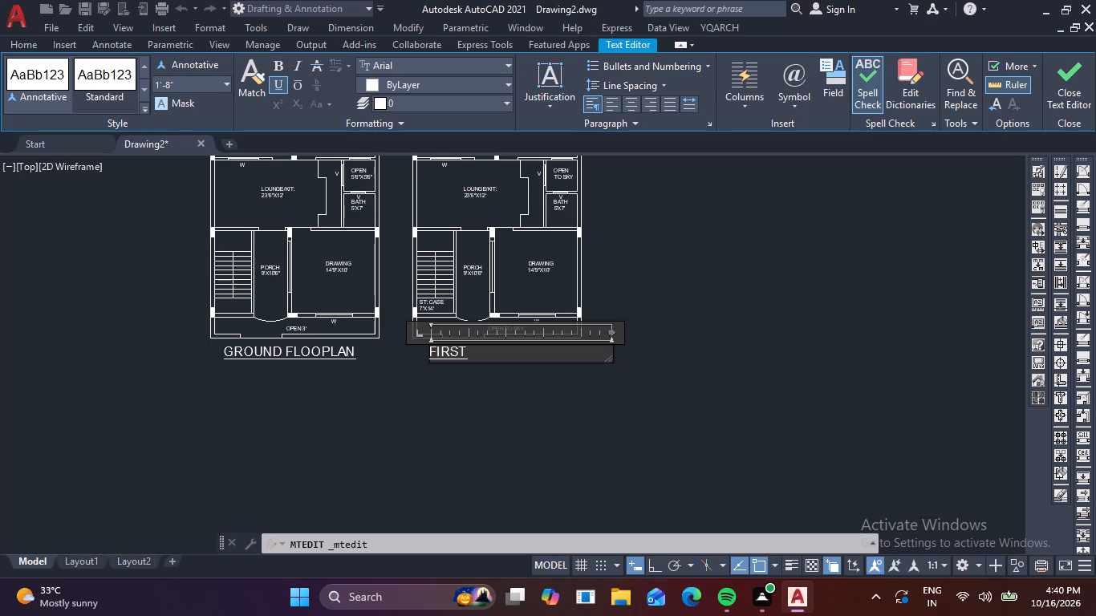
{"action": "key", "text": "space"}
{"action": "type", "text": "FLOOR"}
{"action": "key", "text": "space"}
{"action": "type", "text": "PLAN"}
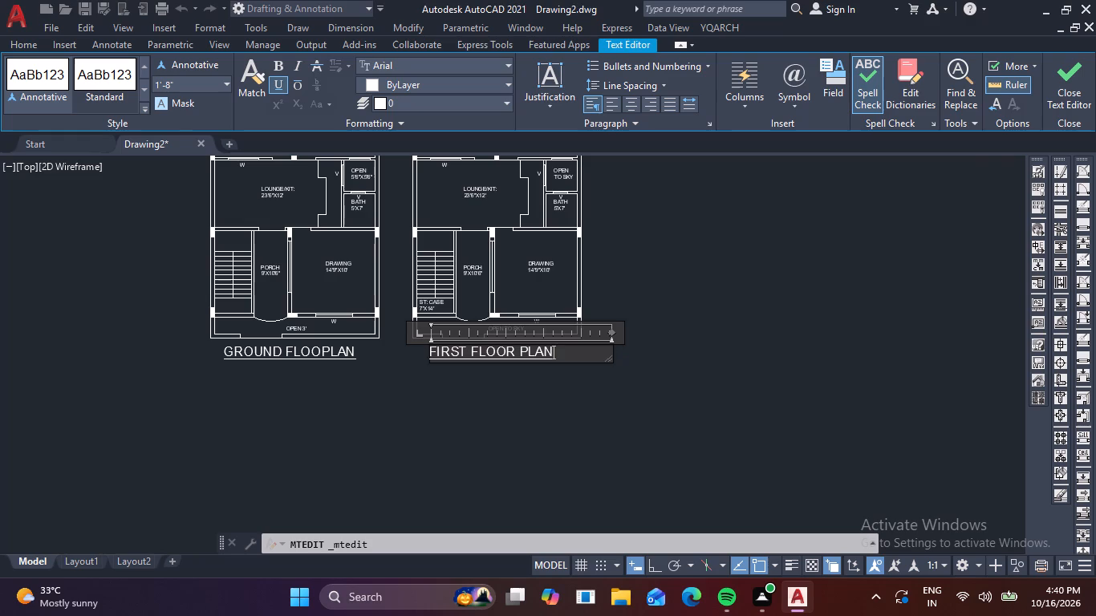
{"action": "left_click", "coordinate": [667, 285]}
Change the title beneath the section drawing to SECTION AT A.A.
{"action": "middle_click_drag", "start_coordinate": [660, 260], "coordinate": [595, 460]}
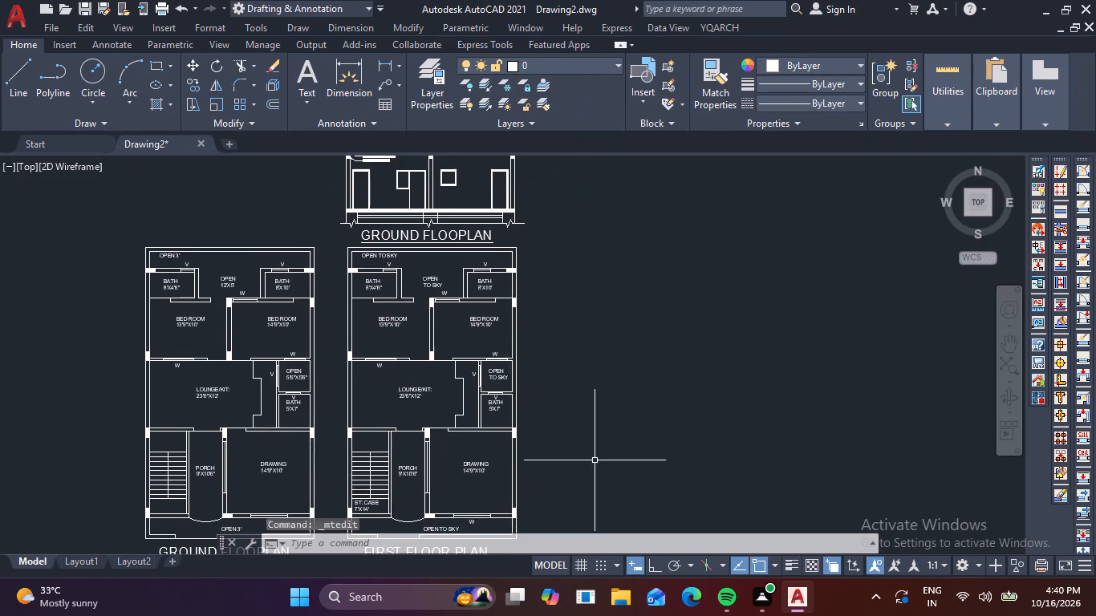
{"action": "scroll", "coordinate": [475, 237], "scroll_direction": "up", "scroll_amount": 1}
{"action": "double_click", "coordinate": [481, 237]}
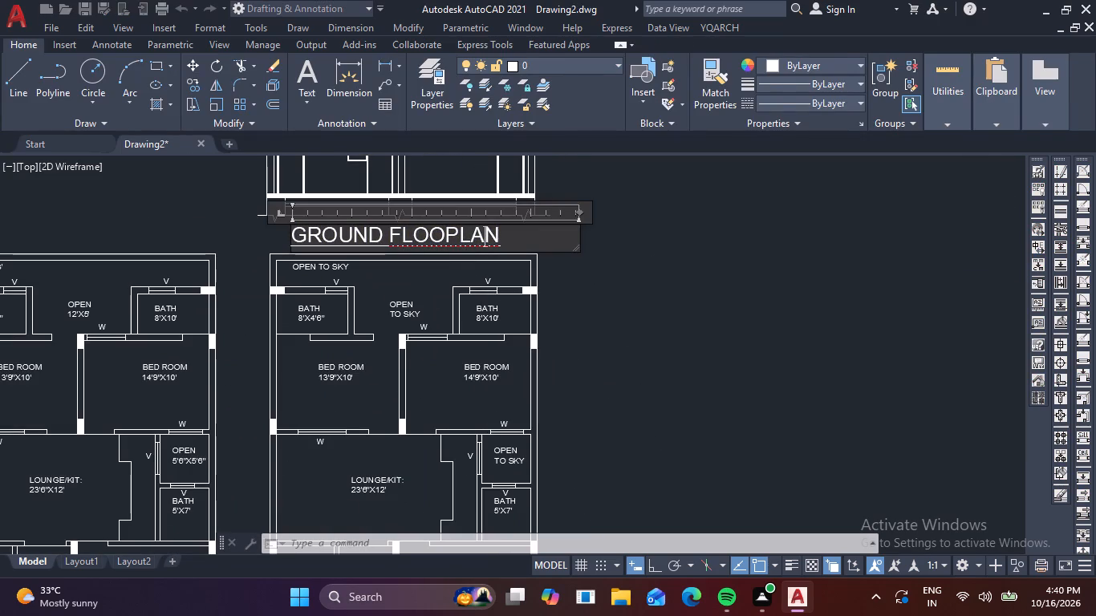
{"action": "left_click", "coordinate": [507, 241]}
{"action": "key", "text": "BackSpace"}
{"action": "key", "text": "BackSpace"}
{"action": "key", "text": "BackSpace"}
{"action": "key", "text": "BackSpace"}
{"action": "key", "text": "BackSpace"}
{"action": "key", "text": "BackSpace"}
{"action": "key", "text": "BackSpace"}
{"action": "key", "text": "BackSpace"}
{"action": "key", "text": "BackSpace"}
{"action": "key", "text": "BackSpace"}
{"action": "key", "text": "BackSpace"}
{"action": "key", "text": "BackSpace"}
{"action": "key", "text": "BackSpace"}
{"action": "key", "text": "BackSpace"}
{"action": "key", "text": "BackSpace"}
{"action": "key", "text": "BackSpace"}
{"action": "key", "text": "BackSpace"}
{"action": "key", "text": "BackSpace"}
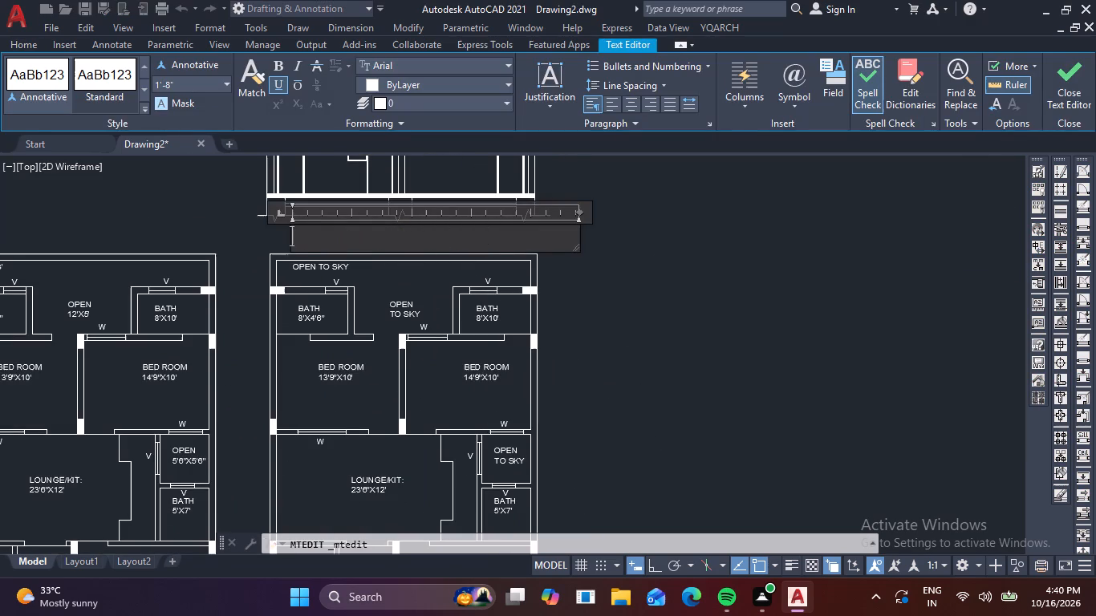
{"action": "key", "text": "s"}
{"action": "key", "text": "e"}
{"action": "type", "text": "CTION"}
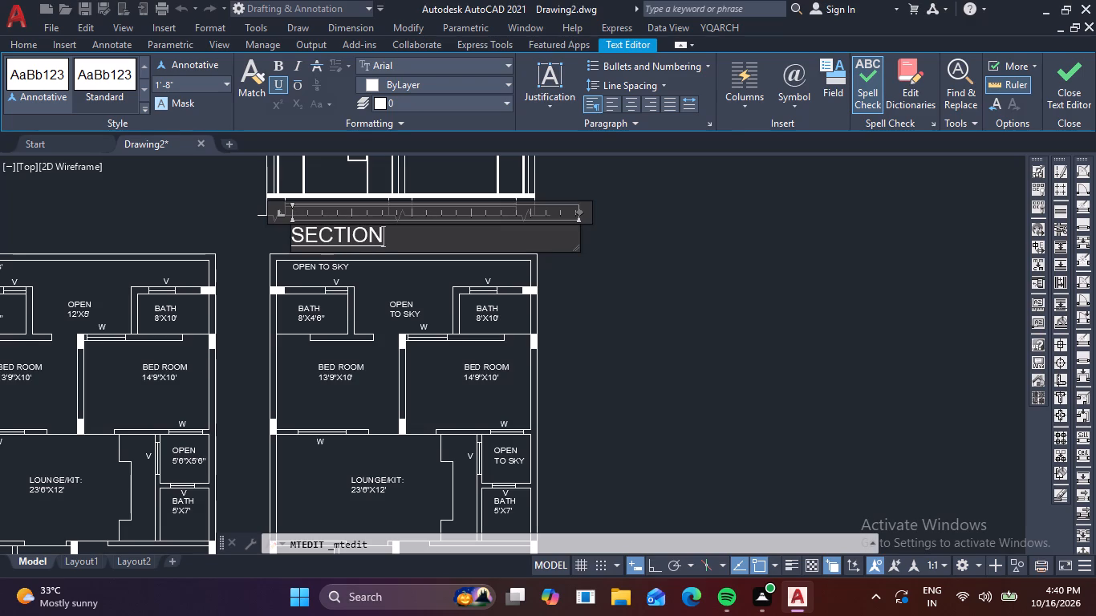
{"action": "key", "text": "space"}
{"action": "type", "text": "AT"}
{"action": "key", "text": "space"}
{"action": "type", "text": "A.A"}
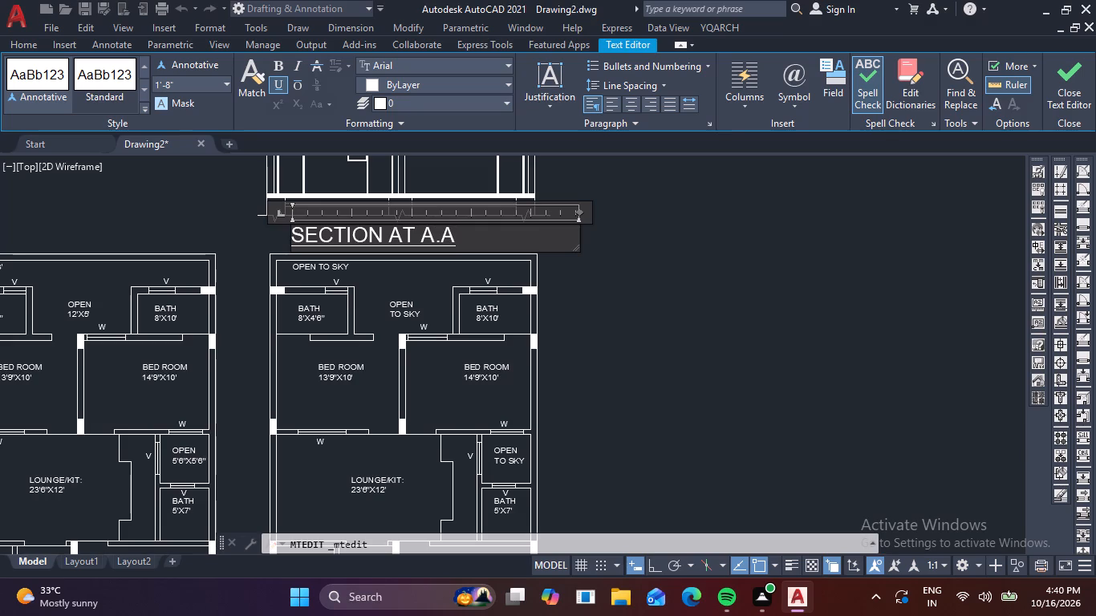
{"action": "left_click", "coordinate": [647, 265]}
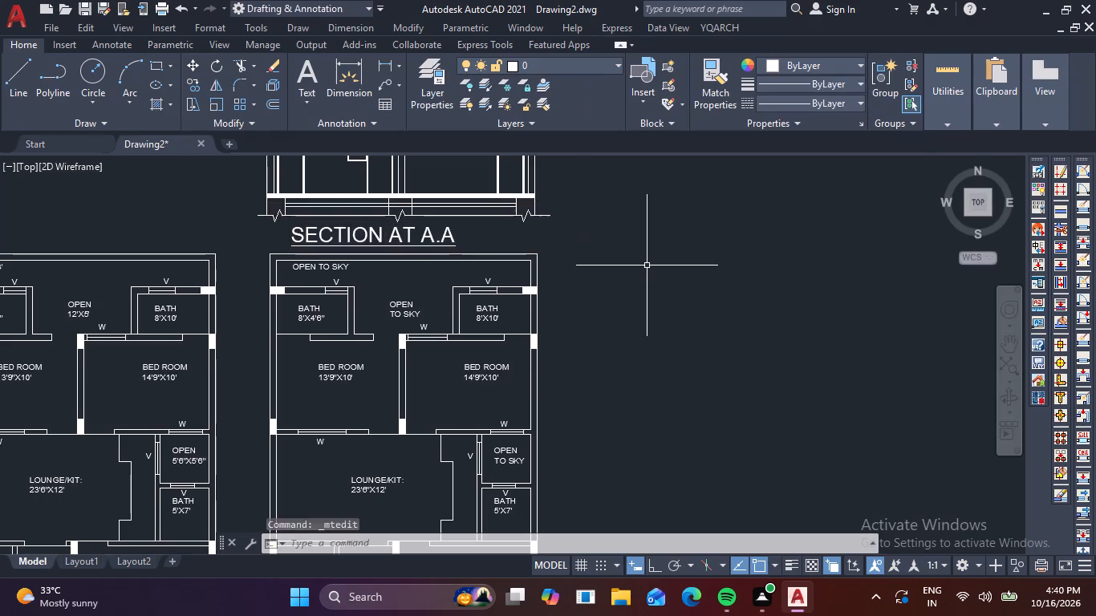
Draw a 30' horizontal base line above the ground floor plan, aligned with the plan's width and level with the section's lowest slab.
{"action": "scroll", "coordinate": [647, 265], "scroll_direction": "down", "scroll_amount": 1}
{"action": "middle_click_drag", "start_coordinate": [422, 280], "coordinate": [549, 383]}
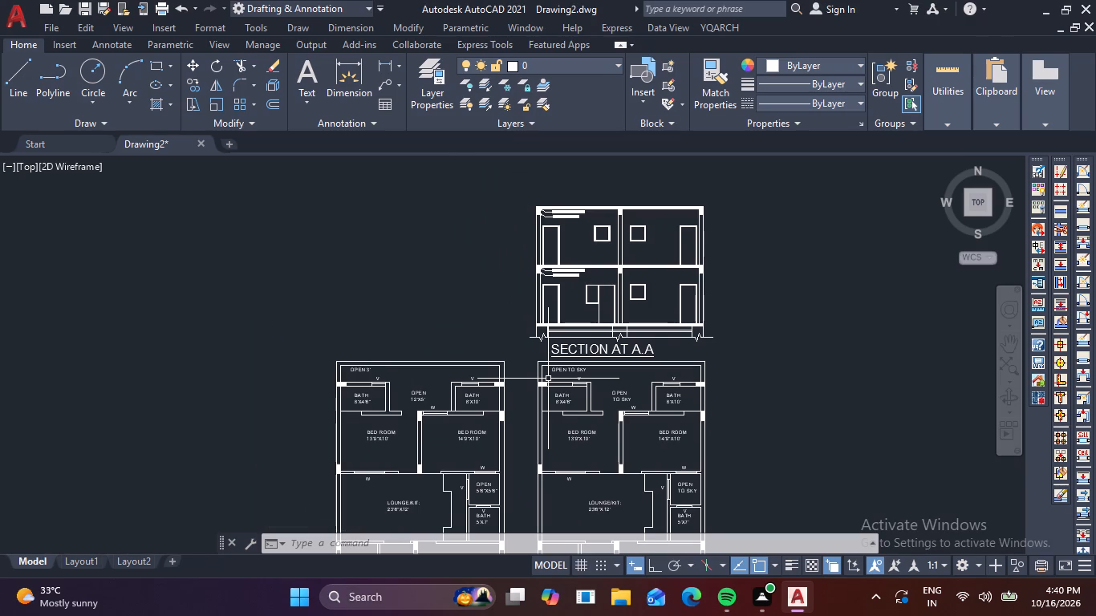
{"action": "type", "text": "L"}
{"action": "key", "text": "space"}
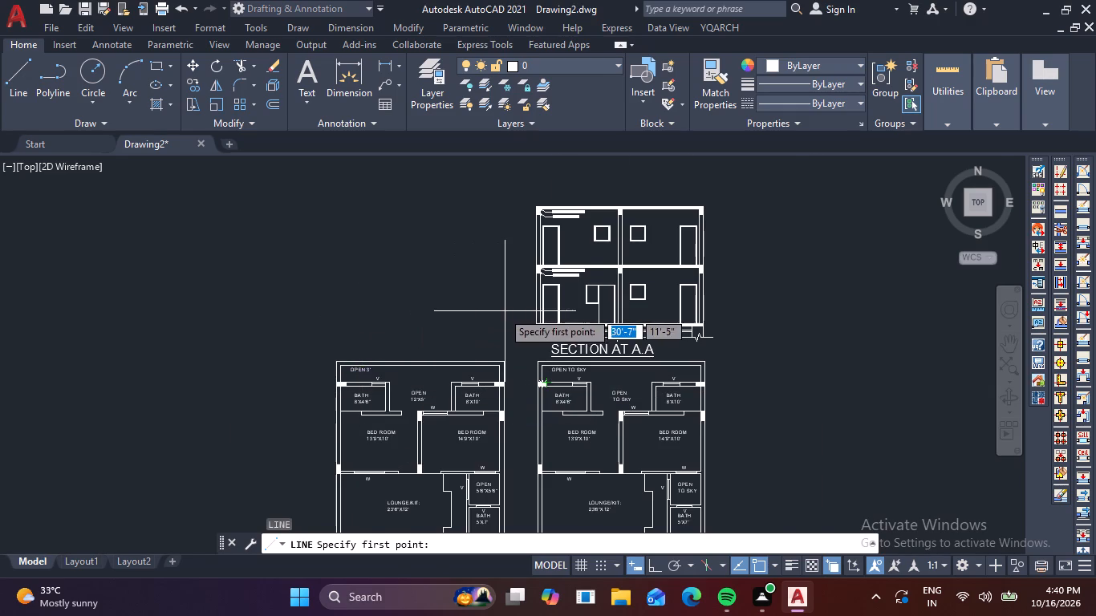
{"action": "scroll", "coordinate": [501, 311], "scroll_direction": "up", "scroll_amount": 2}
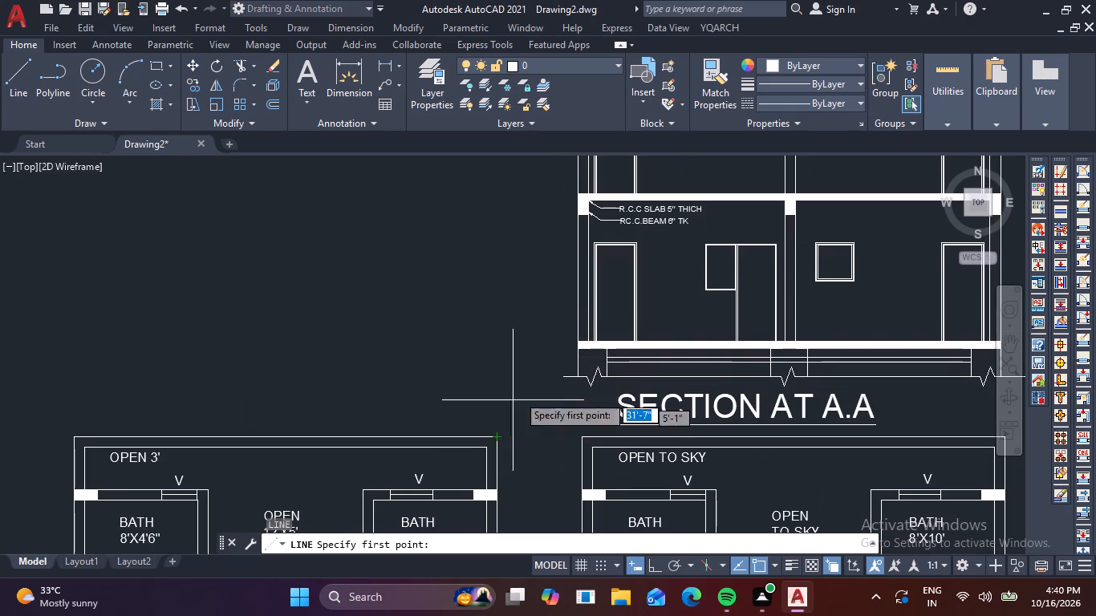
{"action": "left_click", "coordinate": [503, 350]}
{"action": "scroll", "coordinate": [167, 332], "scroll_direction": "down", "scroll_amount": 1}
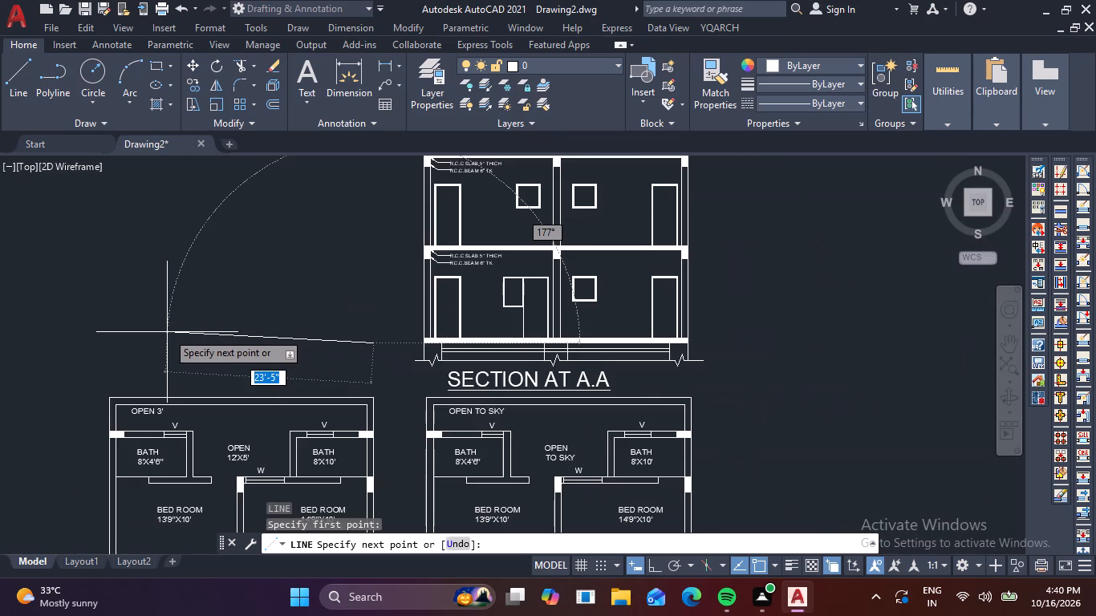
{"action": "key", "text": "F8"}
{"action": "middle_click_drag", "start_coordinate": [163, 341], "coordinate": [244, 362]}
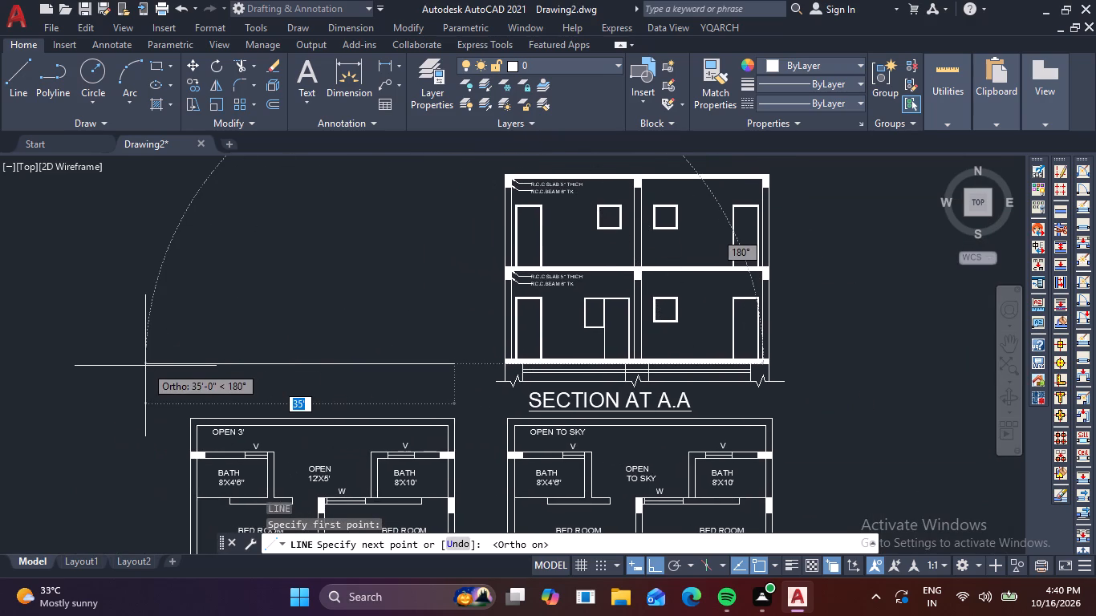
{"action": "type", "text": "30'"}
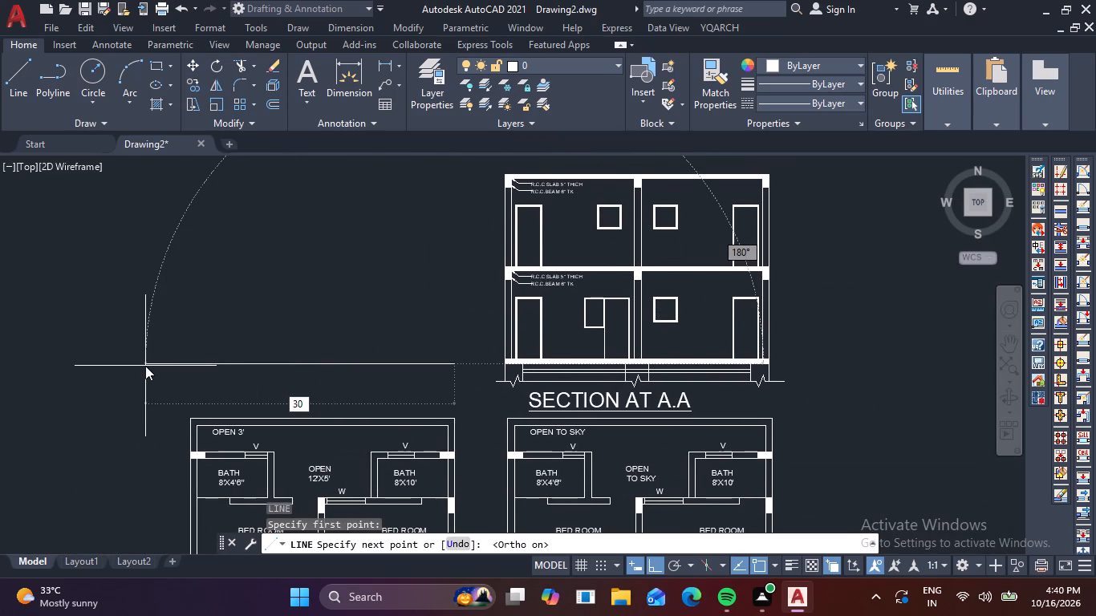
{"action": "key", "text": "Return"}
{"action": "key", "text": "Escape"}
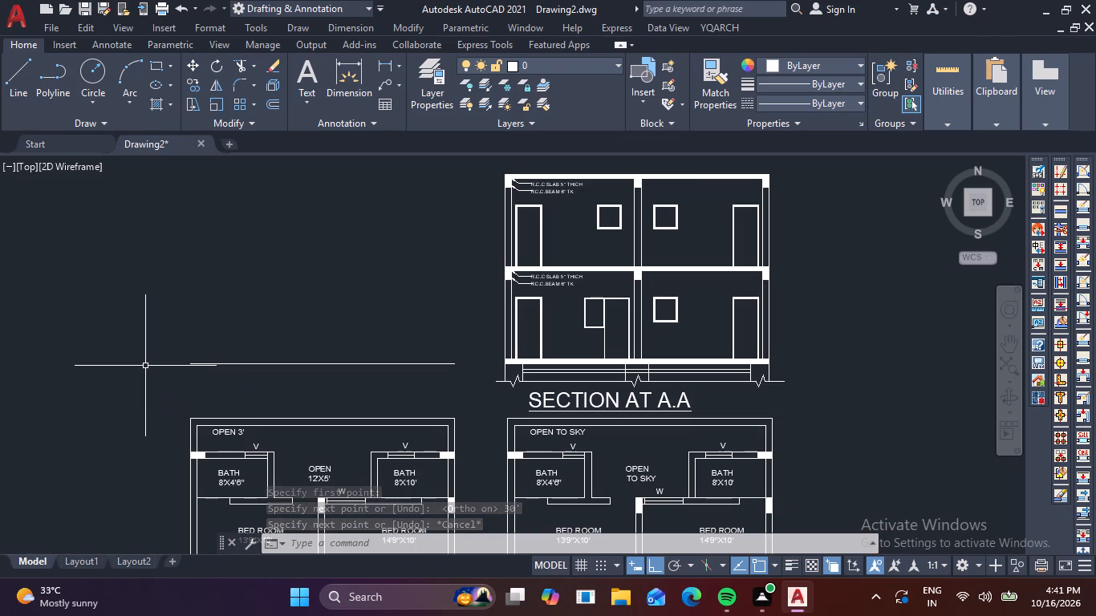
Offset the 30' base line upward by 3'.
{"action": "key", "text": "o"}
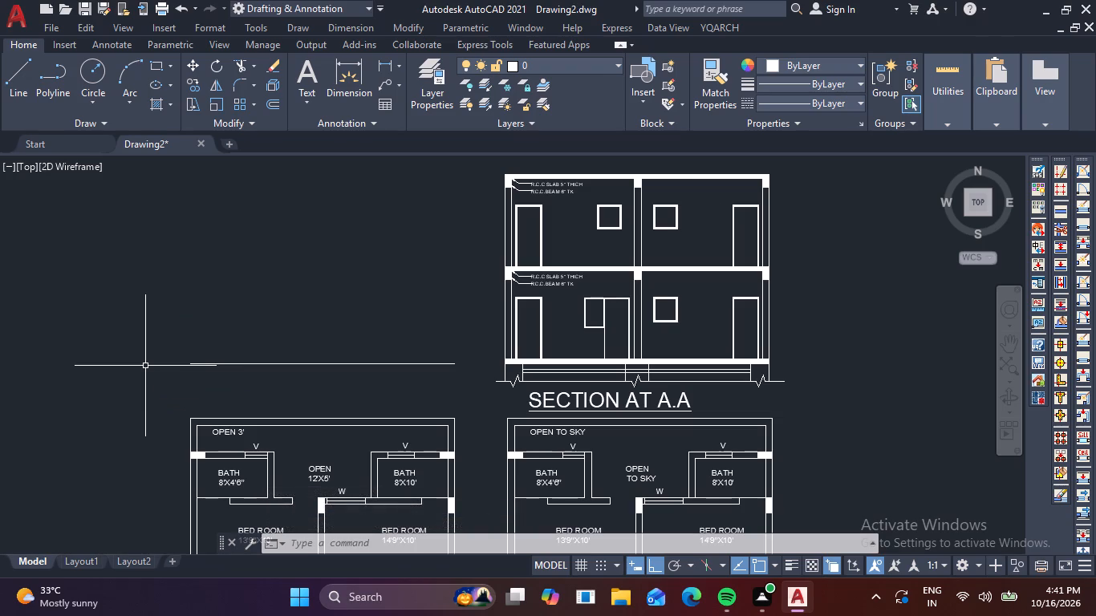
{"action": "key", "text": "Return"}
{"action": "type", "text": "3'"}
{"action": "key", "text": "Return"}
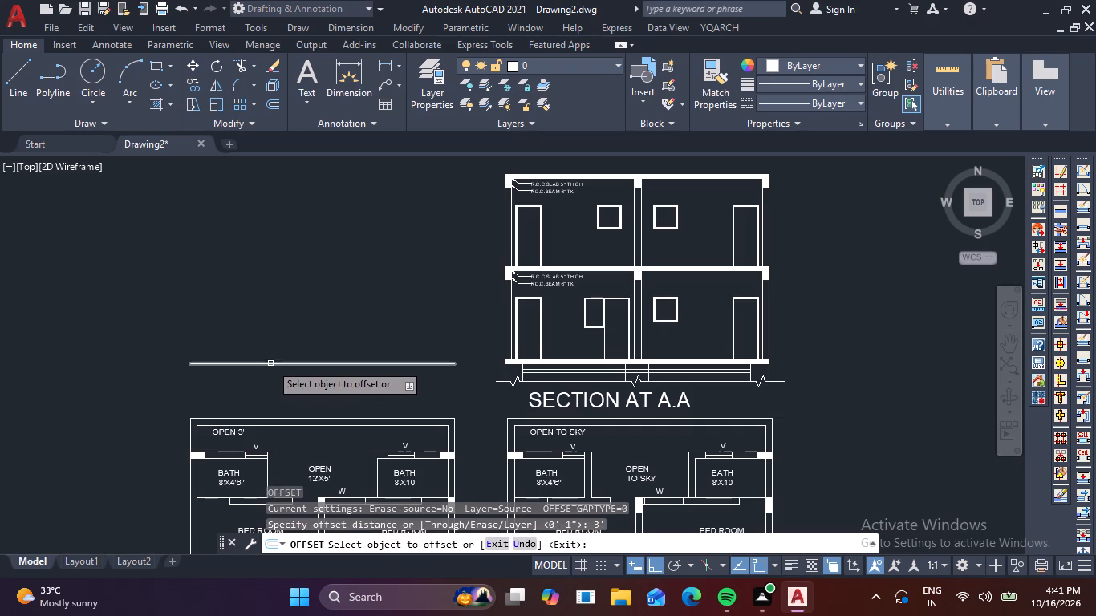
{"action": "left_click", "coordinate": [270, 363]}
{"action": "left_click", "coordinate": [298, 322]}
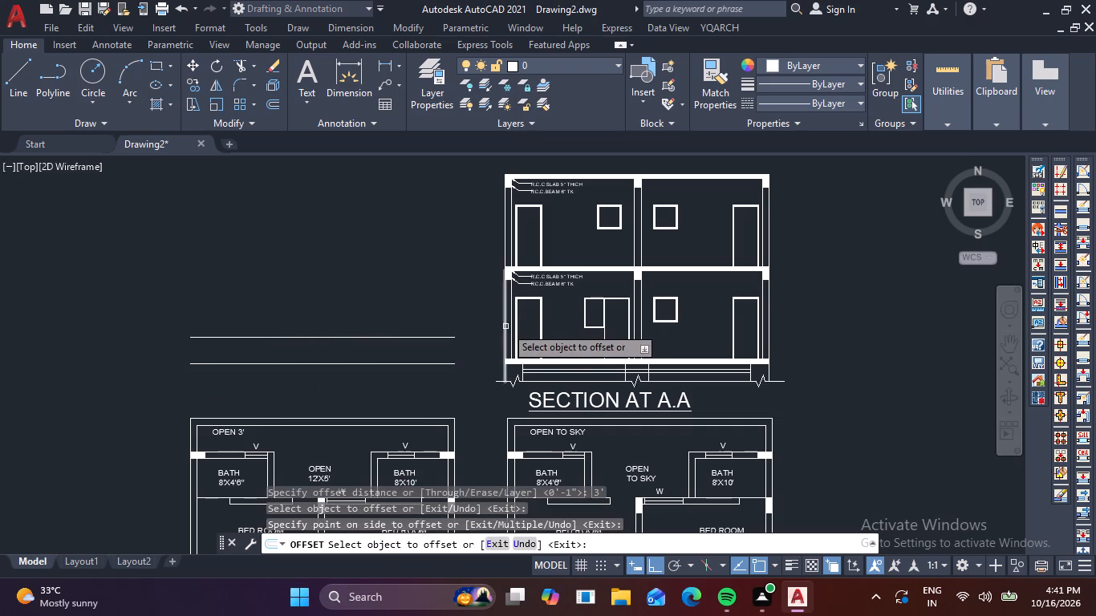
{"action": "key", "text": "Escape"}
Draw vertical lines about 27'-2" tall up from both ends of the base line, ending at the same height.
{"action": "key", "text": "l"}
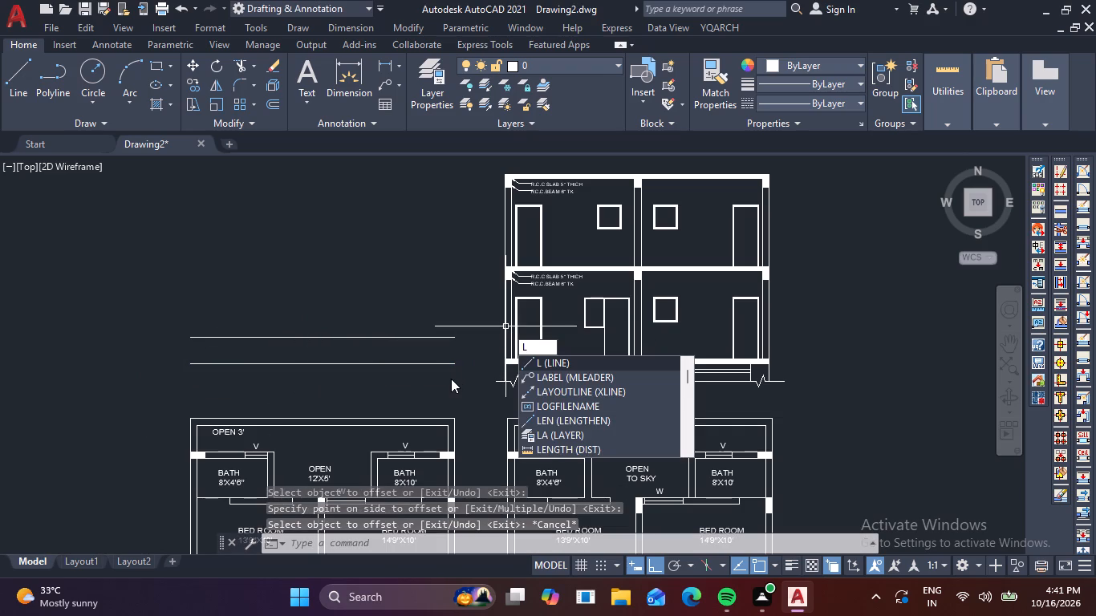
{"action": "key", "text": "space"}
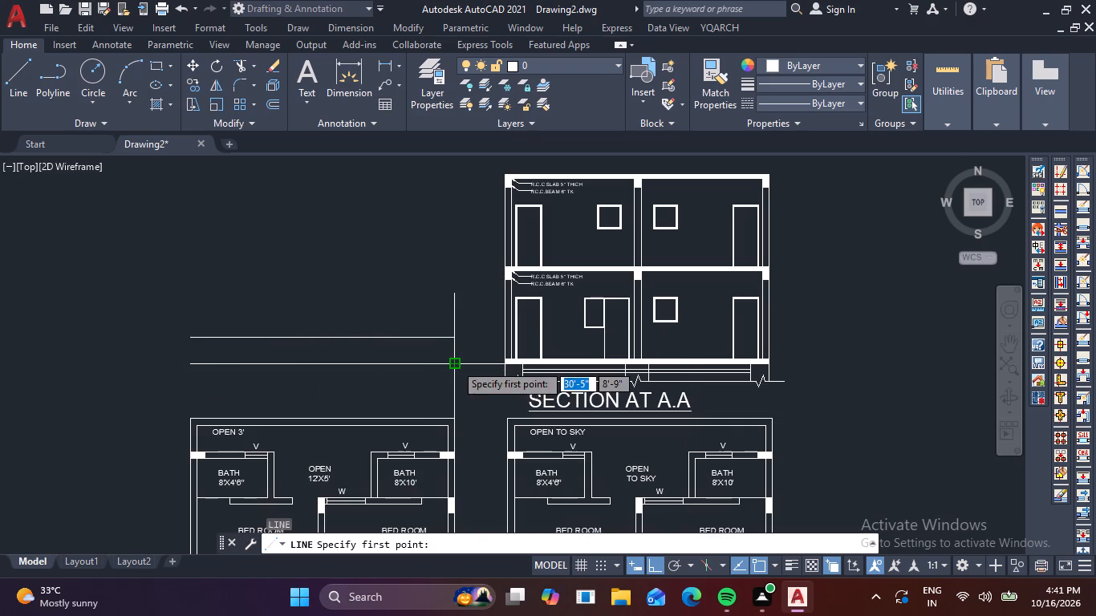
{"action": "left_click", "coordinate": [455, 363]}
{"action": "middle_click_drag", "start_coordinate": [455, 179], "coordinate": [452, 221]}
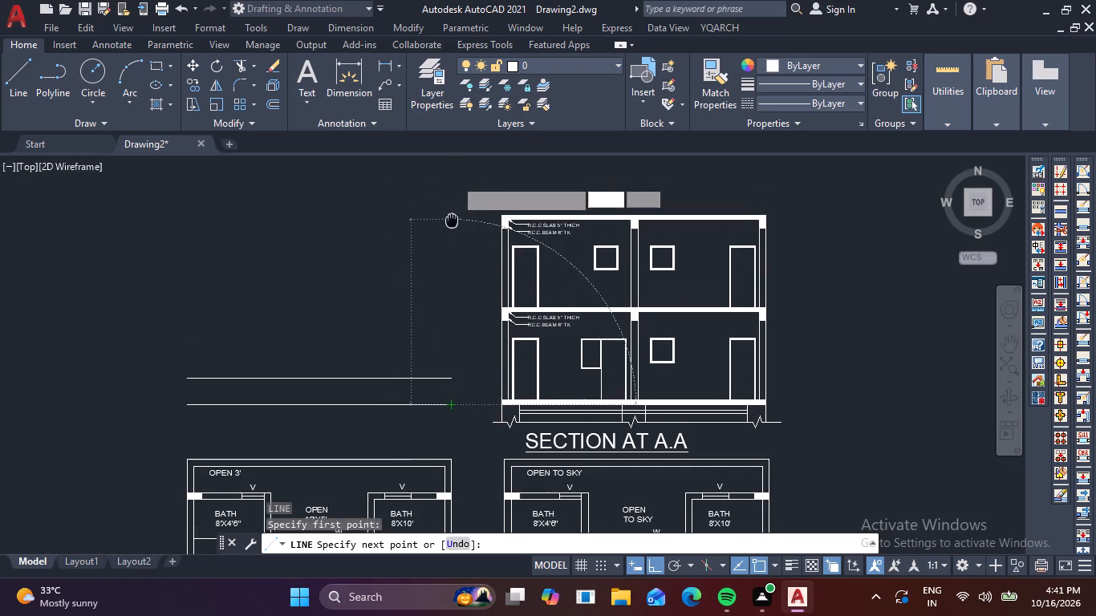
{"action": "middle_click_drag", "start_coordinate": [452, 221], "coordinate": [451, 276]}
{"action": "left_click", "coordinate": [443, 221]}
{"action": "key", "text": "space"}
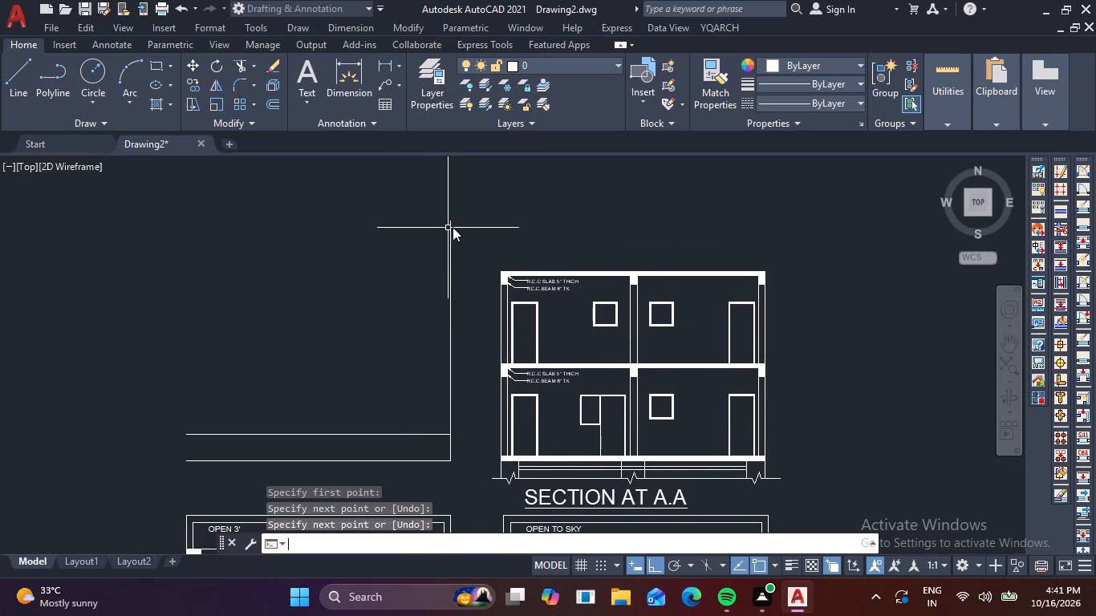
{"action": "key", "text": "space"}
{"action": "left_click", "coordinate": [189, 460]}
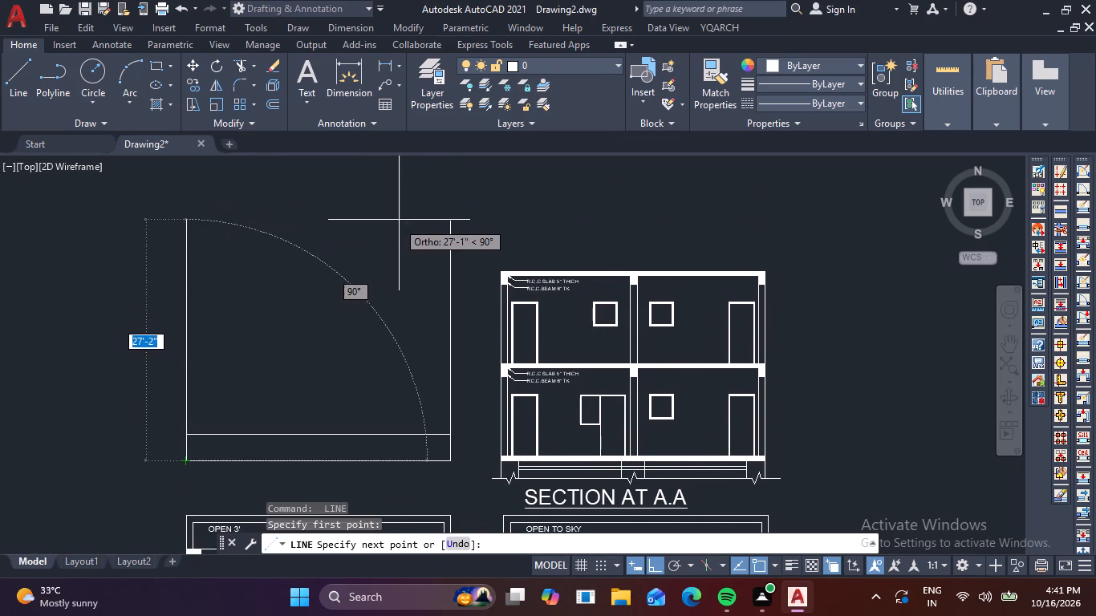
{"action": "left_click", "coordinate": [197, 223]}
{"action": "key", "text": "Escape"}
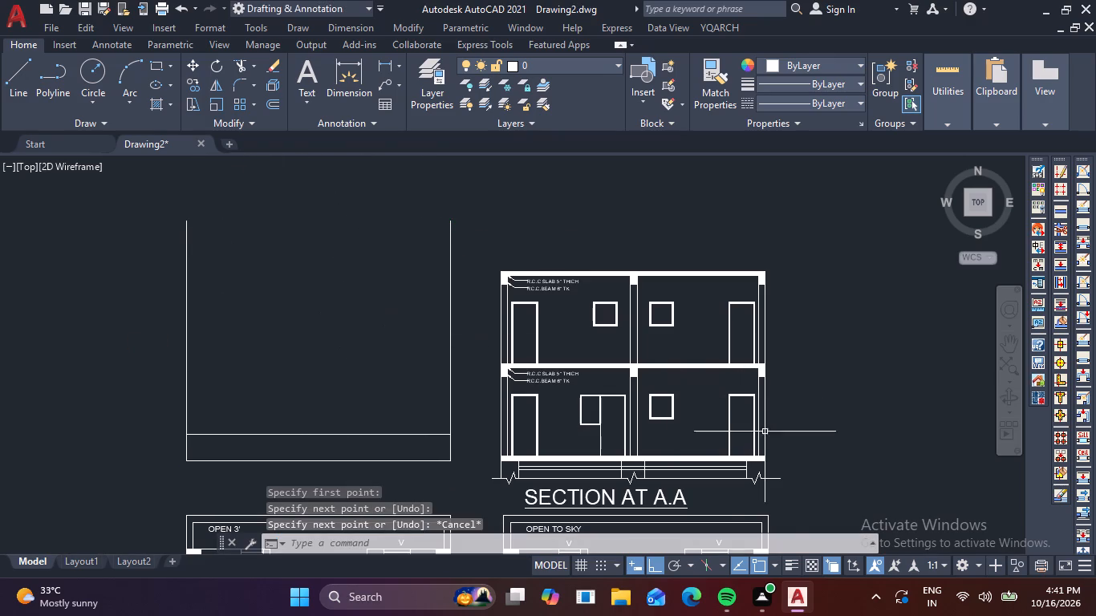
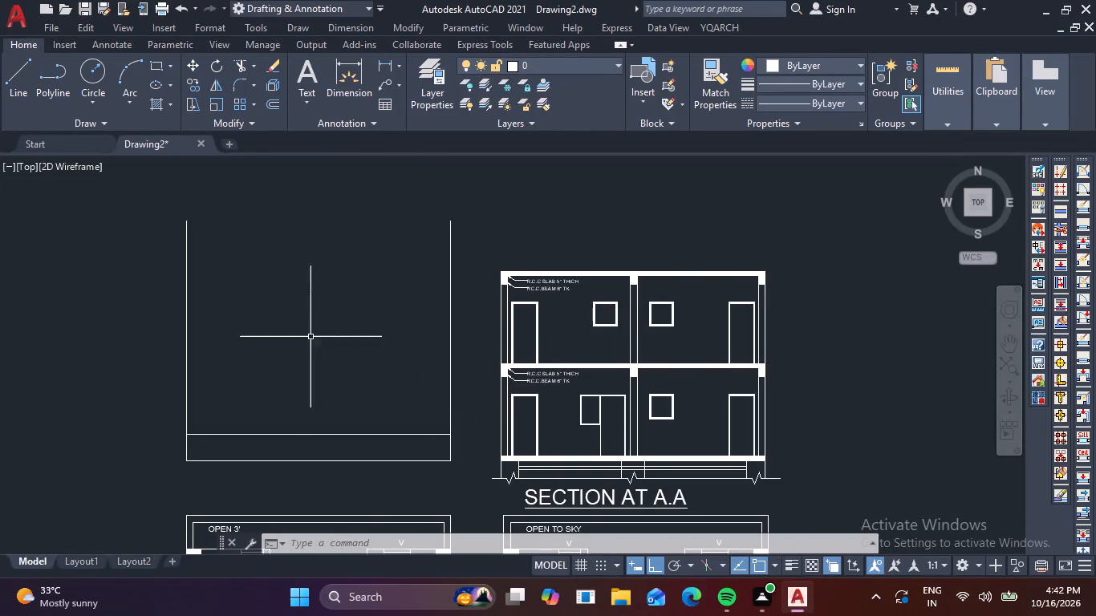
Draw two vertical lines about 24'-2" tall up from the elevation's offset line, about 8' from its left edge and at mid-width.
{"action": "scroll", "coordinate": [363, 317], "scroll_direction": "down", "scroll_amount": 1}
{"action": "middle_click_drag", "start_coordinate": [363, 317], "coordinate": [457, 290]}
{"action": "key", "text": "Escape"}
{"action": "key", "text": "Escape"}
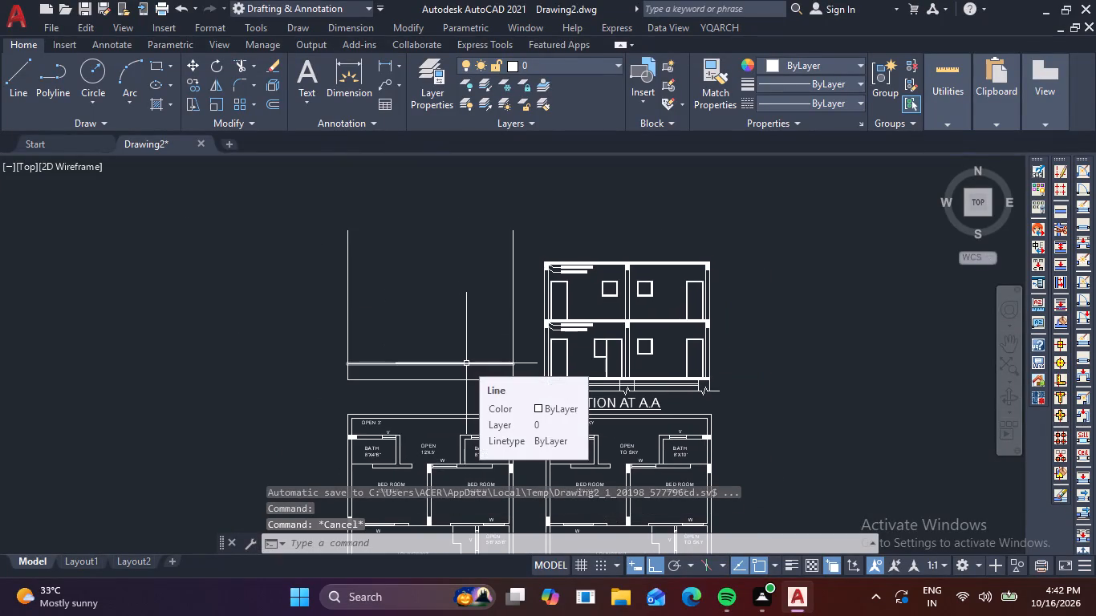
{"action": "type", "text": "L"}
{"action": "key", "text": "space"}
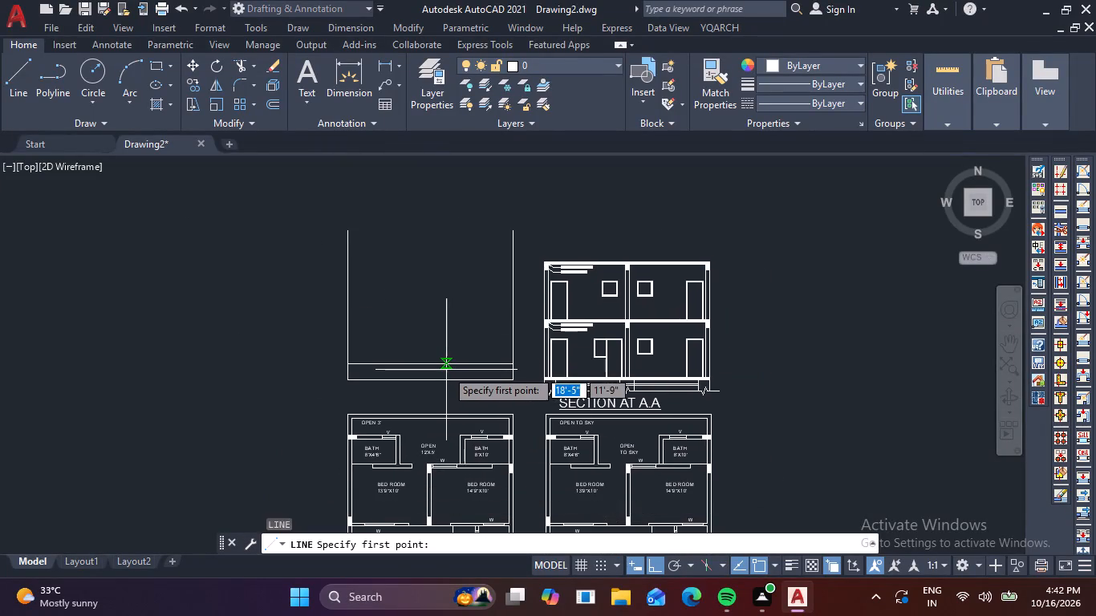
{"action": "left_click", "coordinate": [391, 363]}
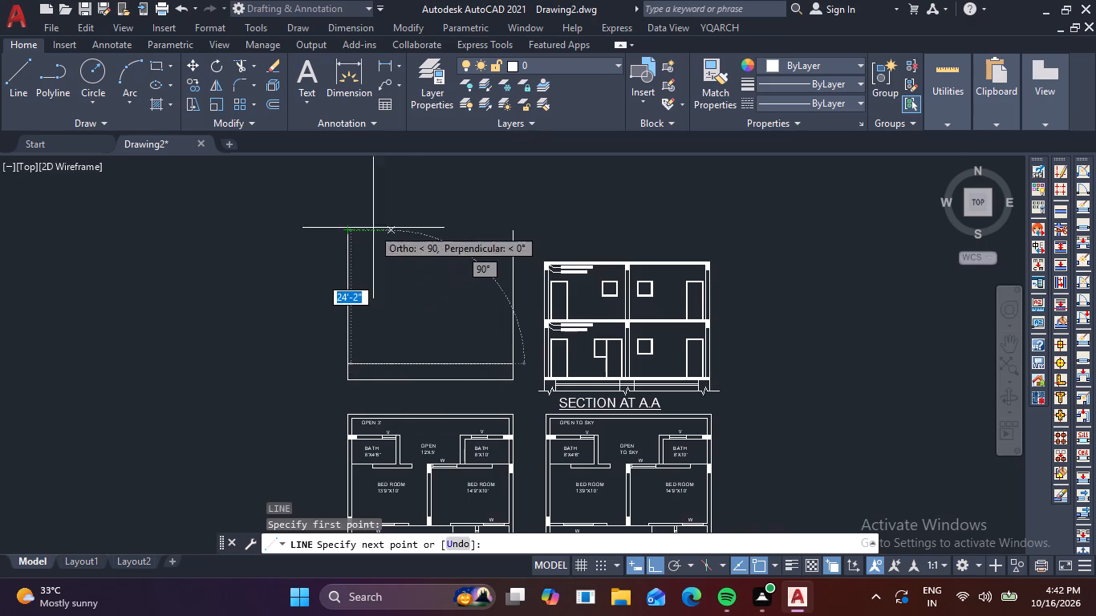
{"action": "left_click", "coordinate": [392, 232]}
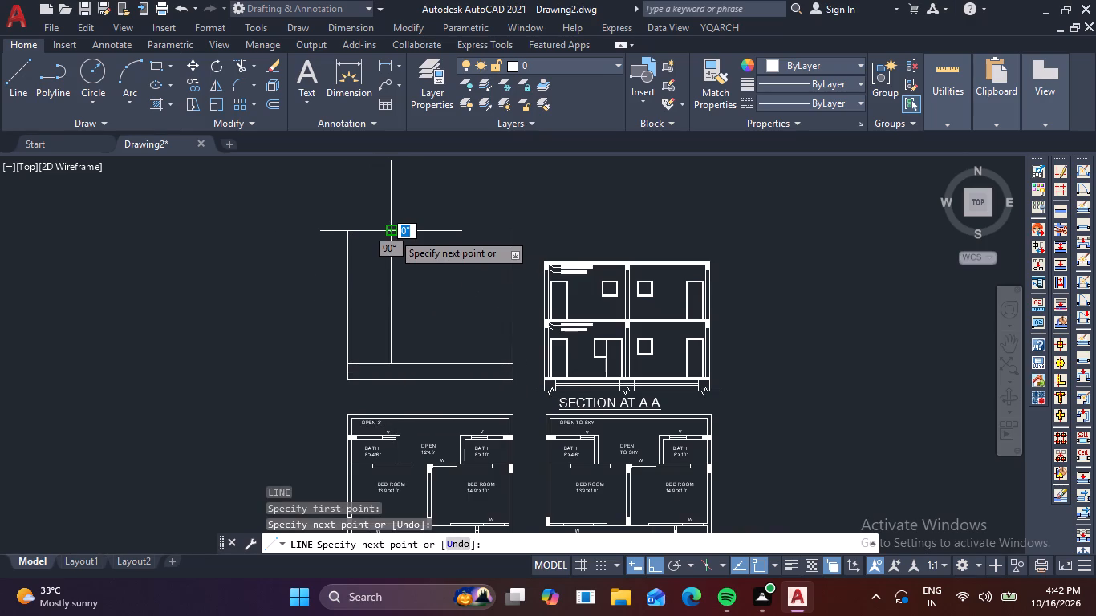
{"action": "key", "text": "space"}
{"action": "key", "text": "space"}
{"action": "left_click", "coordinate": [434, 361]}
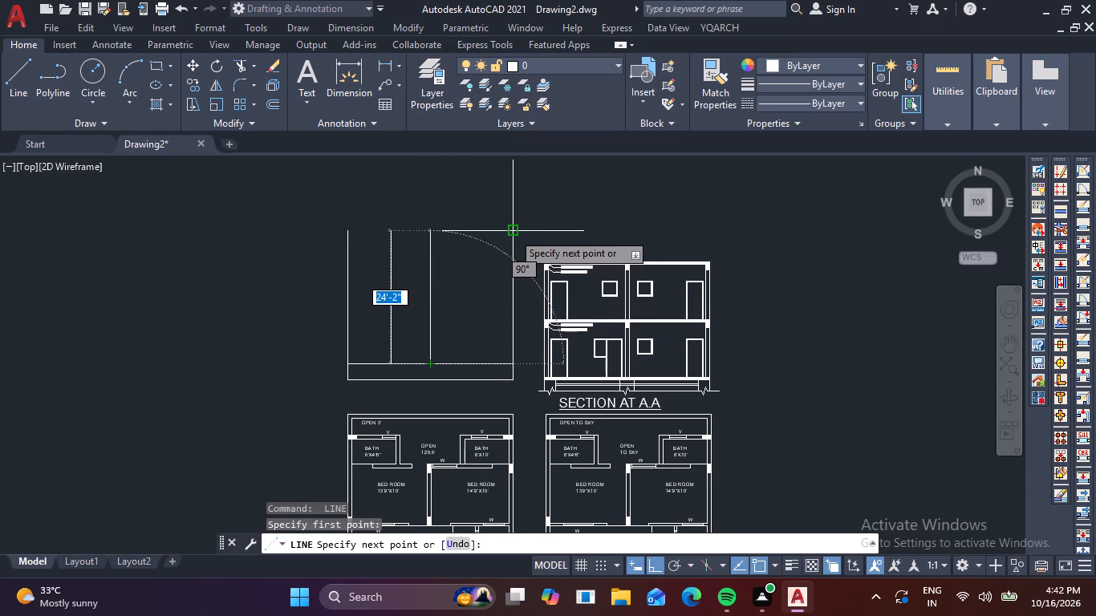
{"action": "left_click", "coordinate": [430, 231]}
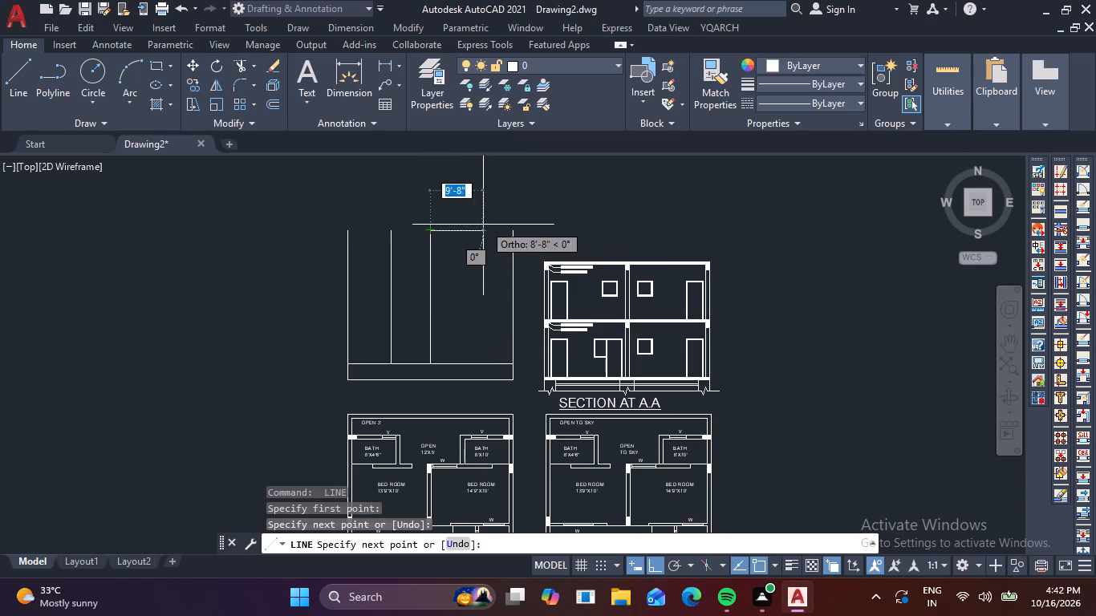
Draw the top edge of the elevation from the right side line across the middle vertical to the 8' vertical.
{"action": "left_click", "coordinate": [518, 232]}
{"action": "key", "text": "space"}
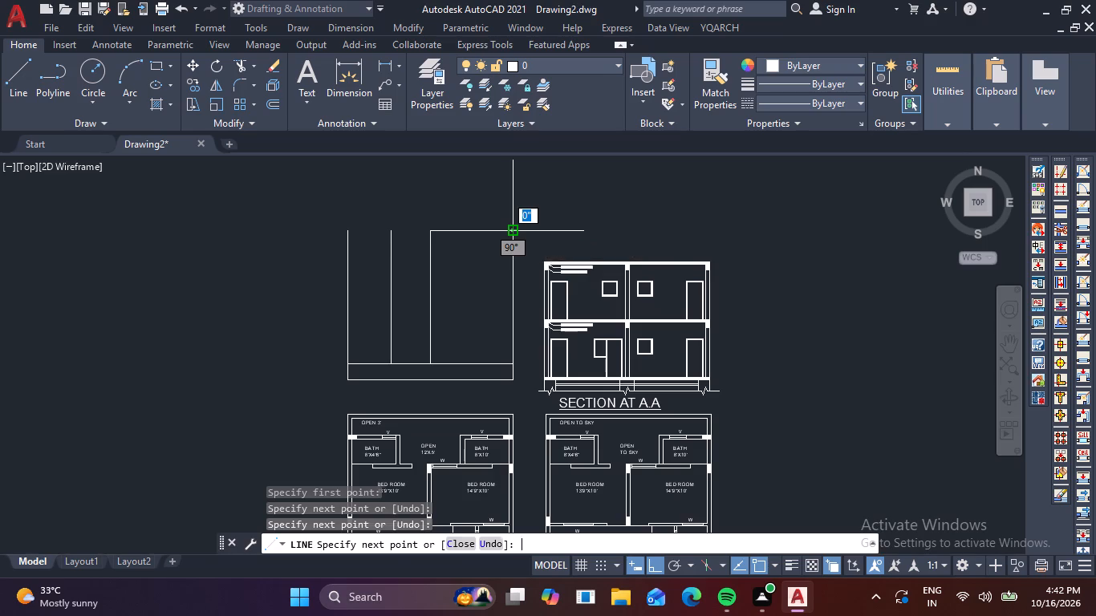
{"action": "key", "text": "space"}
{"action": "left_click", "coordinate": [391, 233]}
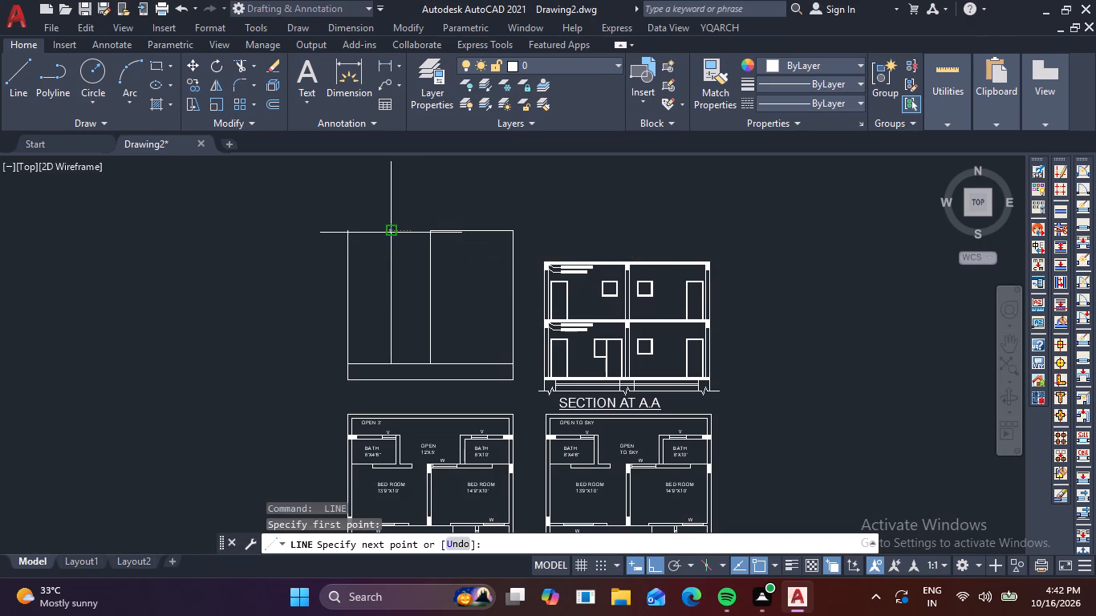
{"action": "left_click", "coordinate": [437, 231]}
{"action": "key", "text": "space"}
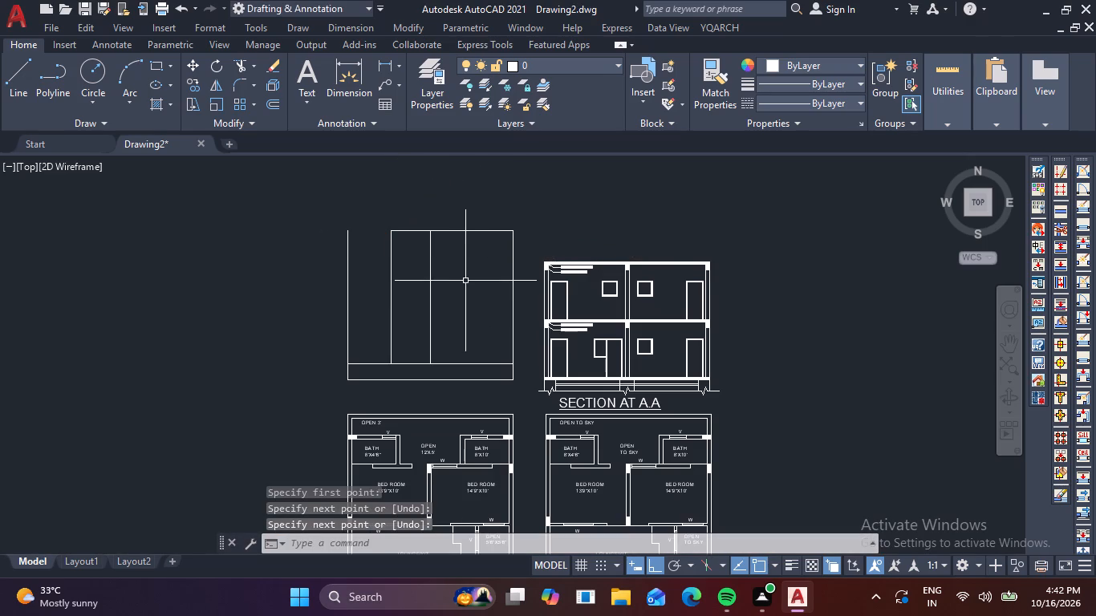
Draw a tower outline about 9' high above the left bay, with a 6" by 6" projection at its top right, down to the left side line.
{"action": "middle_click_drag", "start_coordinate": [479, 302], "coordinate": [492, 263]}
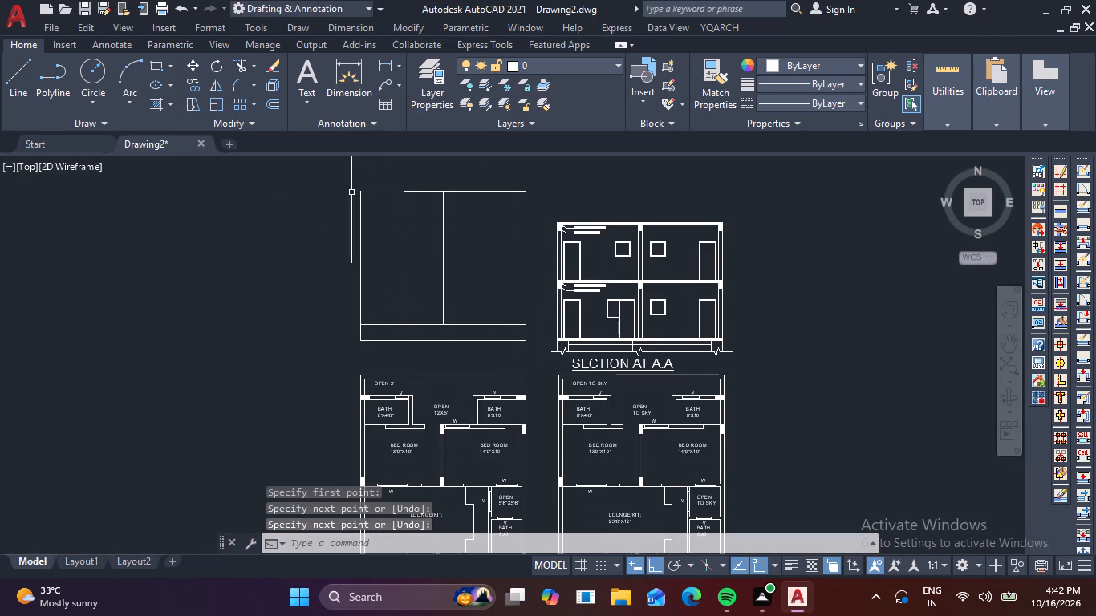
{"action": "middle_click_drag", "start_coordinate": [400, 261], "coordinate": [404, 341]}
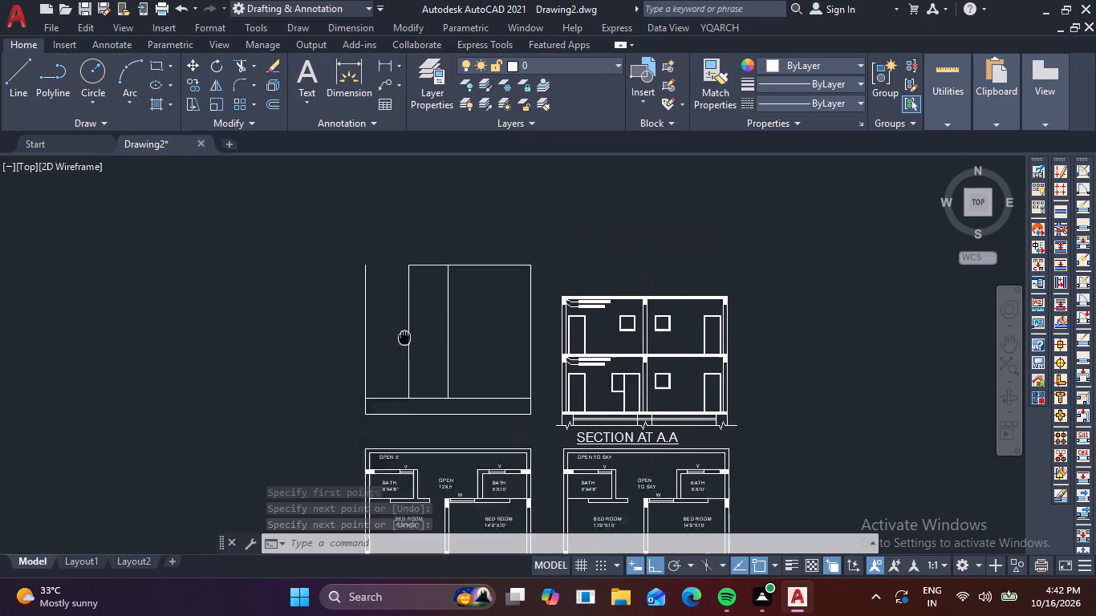
{"action": "middle_click_drag", "start_coordinate": [404, 341], "coordinate": [405, 365]}
{"action": "key", "text": "space"}
{"action": "left_click", "coordinate": [408, 294]}
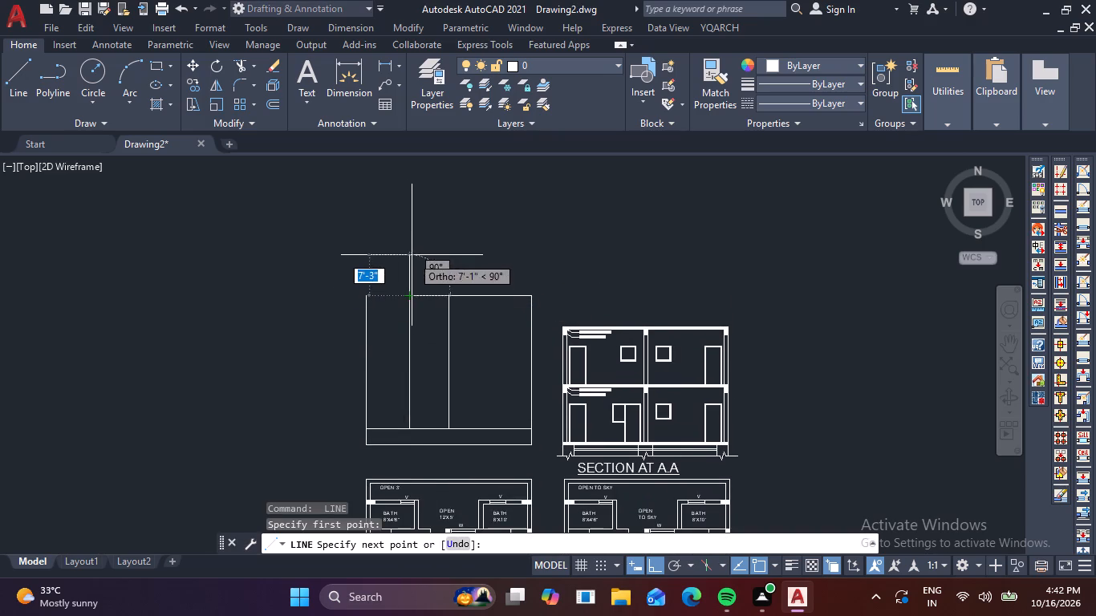
{"action": "left_click", "coordinate": [406, 245]}
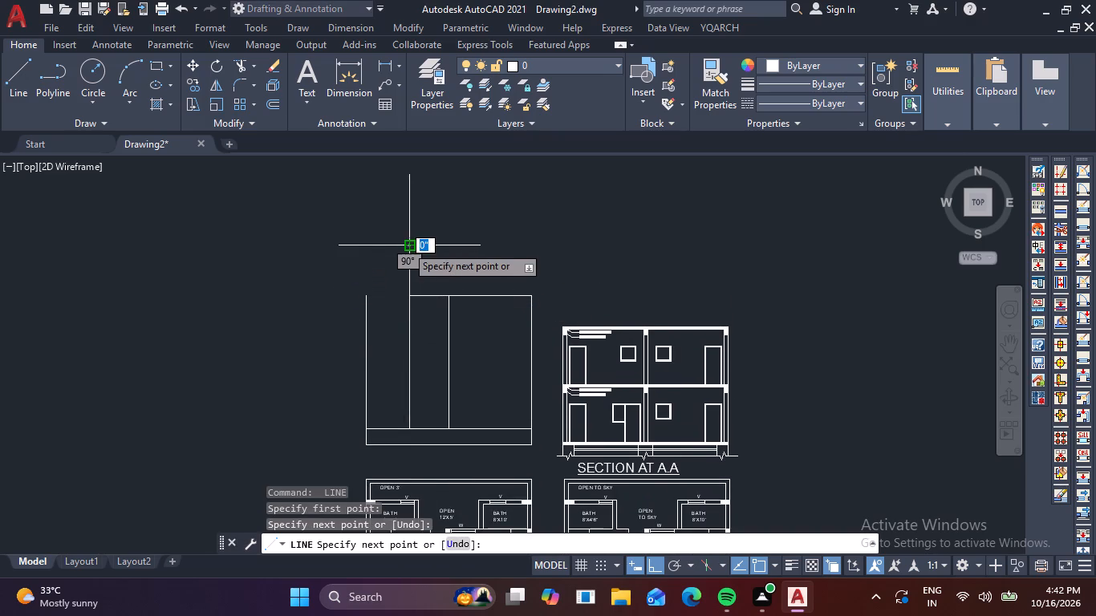
{"action": "left_click", "coordinate": [416, 252]}
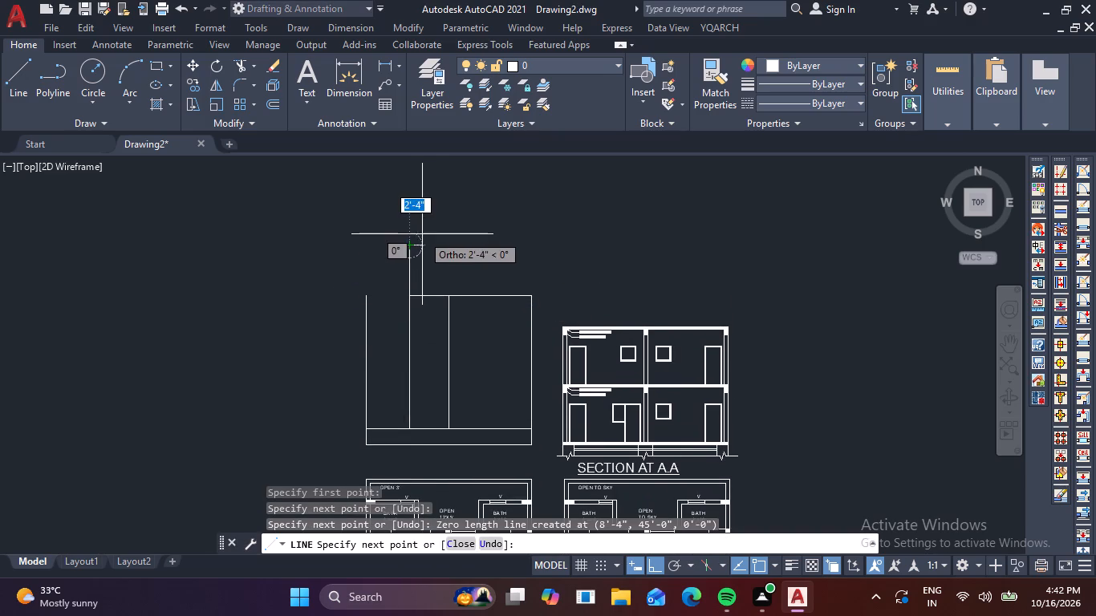
{"action": "scroll", "coordinate": [424, 252], "scroll_direction": "up", "scroll_amount": 3}
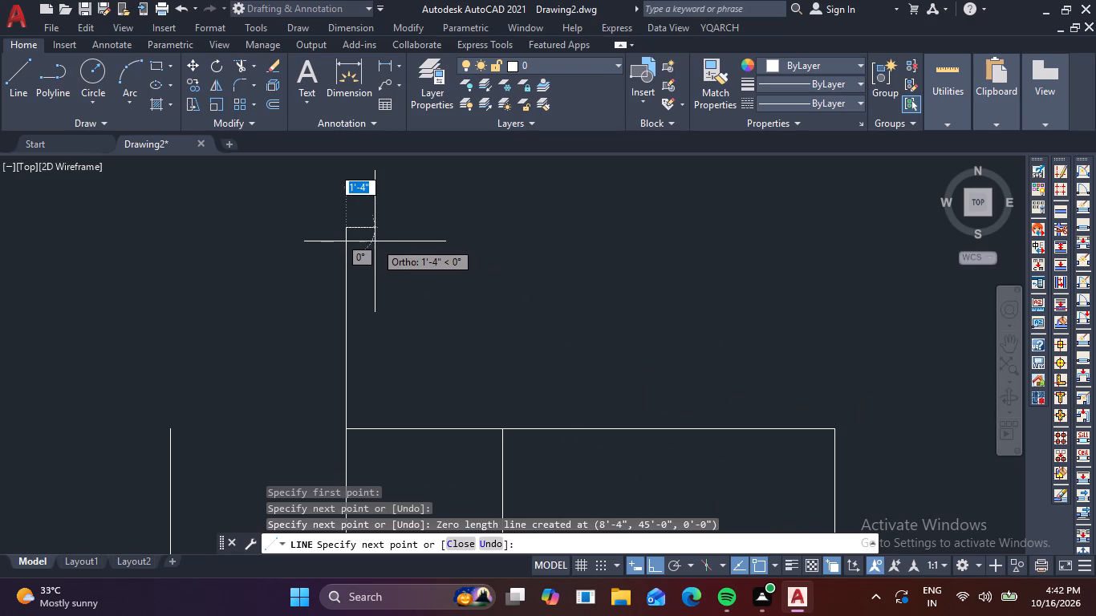
{"action": "type", "text": "1'"}
{"action": "key", "text": "BackSpace"}
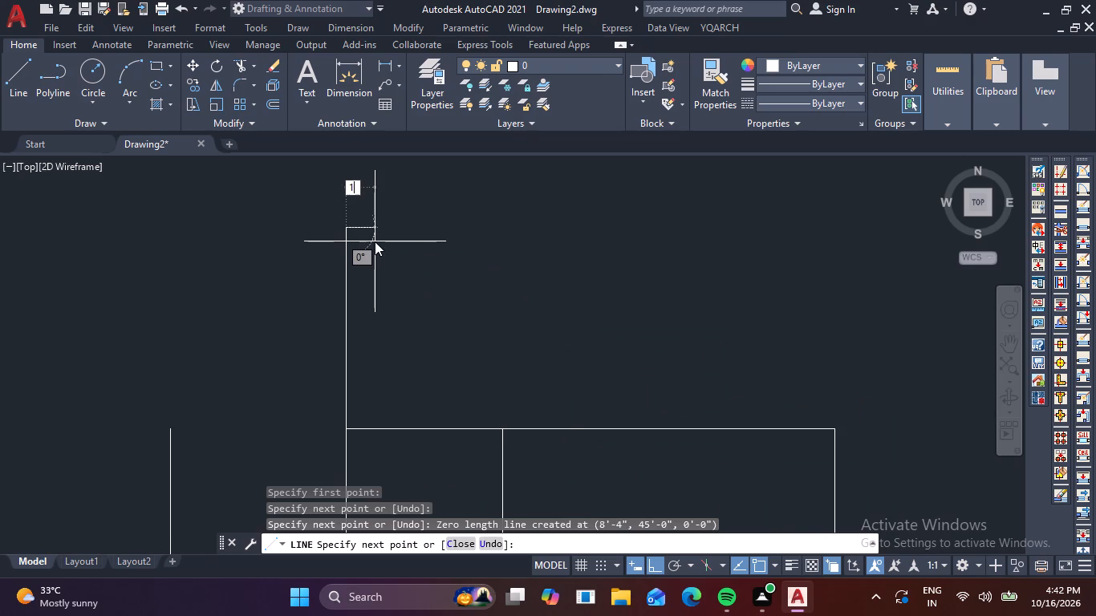
{"action": "key", "text": "BackSpace"}
{"action": "type", "text": "6"}
{"action": "key", "text": "space"}
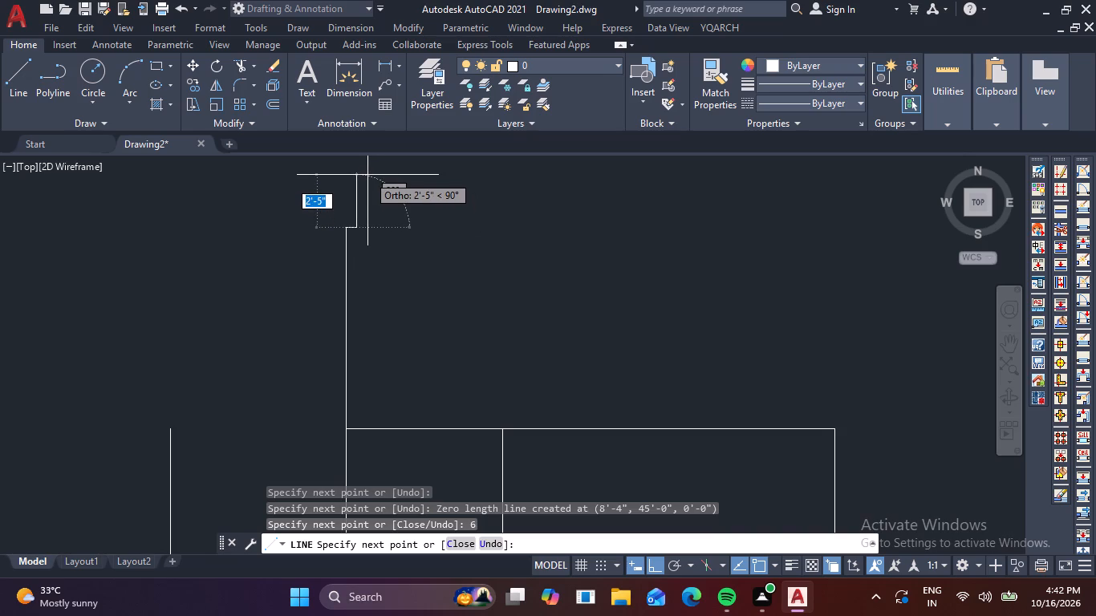
{"action": "type", "text": "6"}
{"action": "key", "text": "space"}
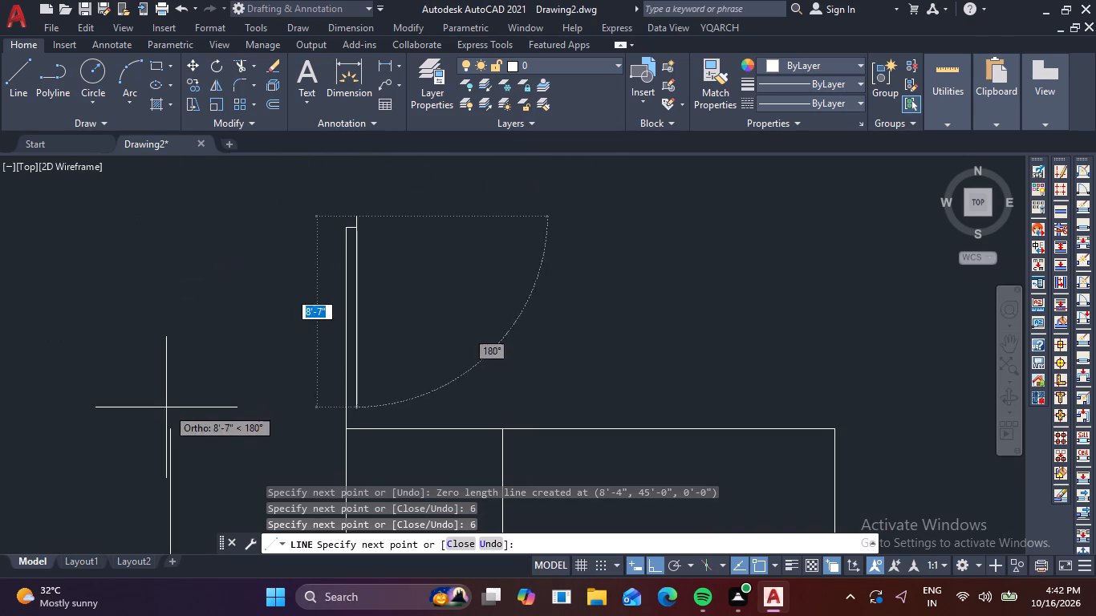
{"action": "left_click", "coordinate": [171, 220]}
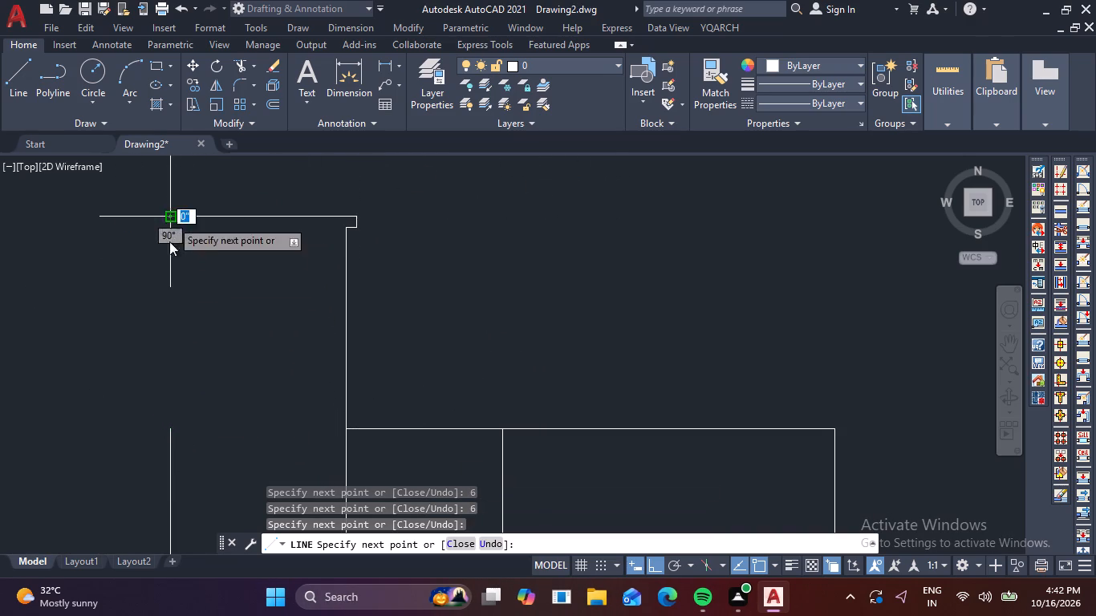
{"action": "left_click", "coordinate": [169, 431]}
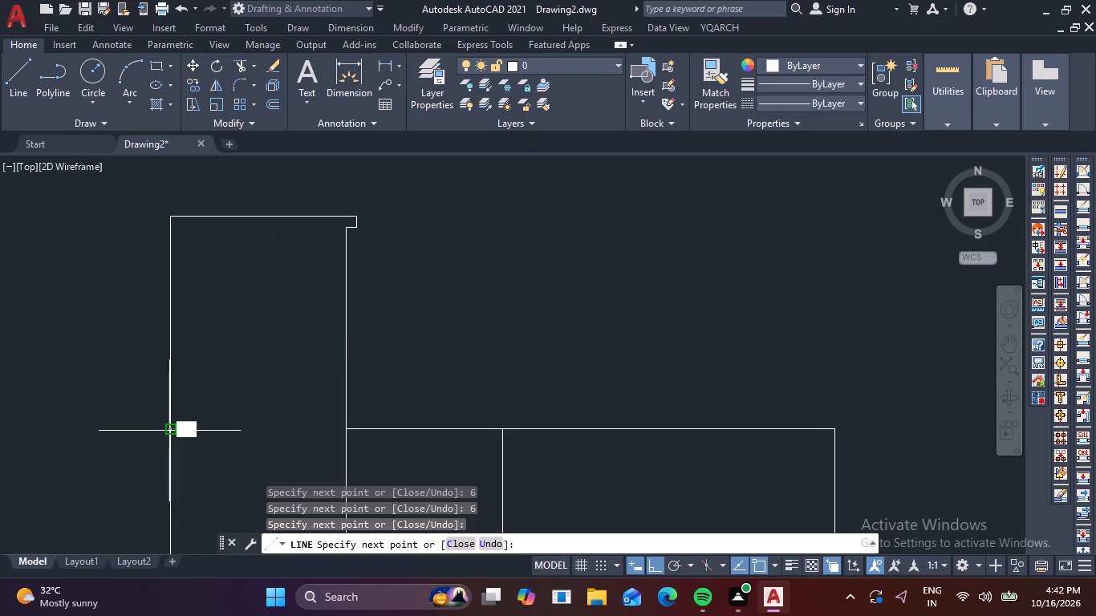
{"action": "key", "text": "Escape"}
Join the two collinear vertical segments along the elevation's left edge into one line.
{"action": "left_click", "coordinate": [184, 419]}
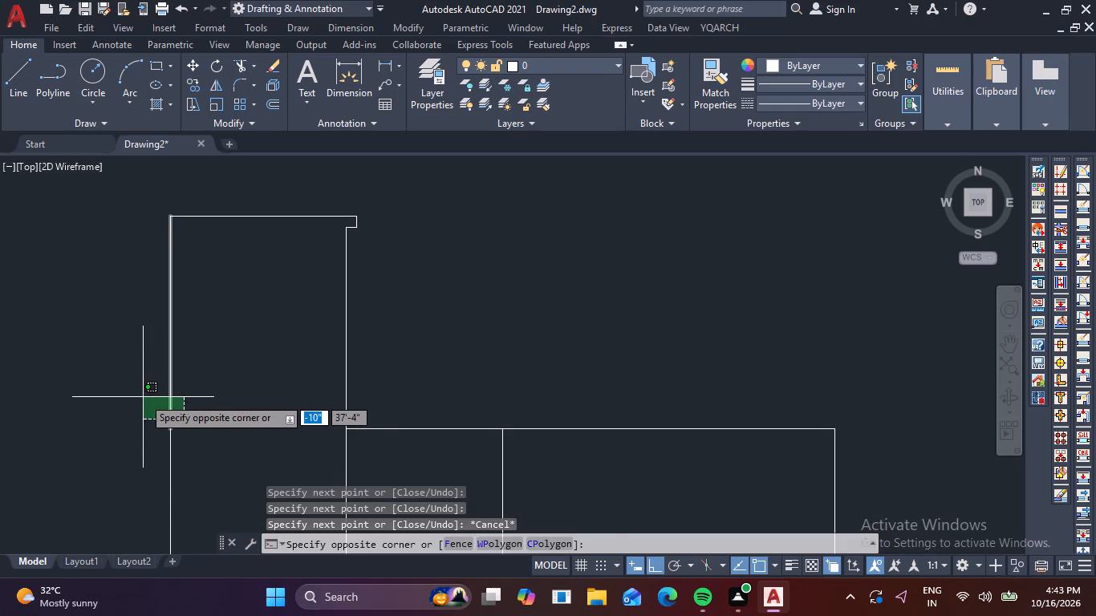
{"action": "left_click", "coordinate": [143, 397]}
{"action": "left_click_drag", "start_coordinate": [222, 485], "coordinate": [213, 480]}
{"action": "left_click", "coordinate": [127, 398]}
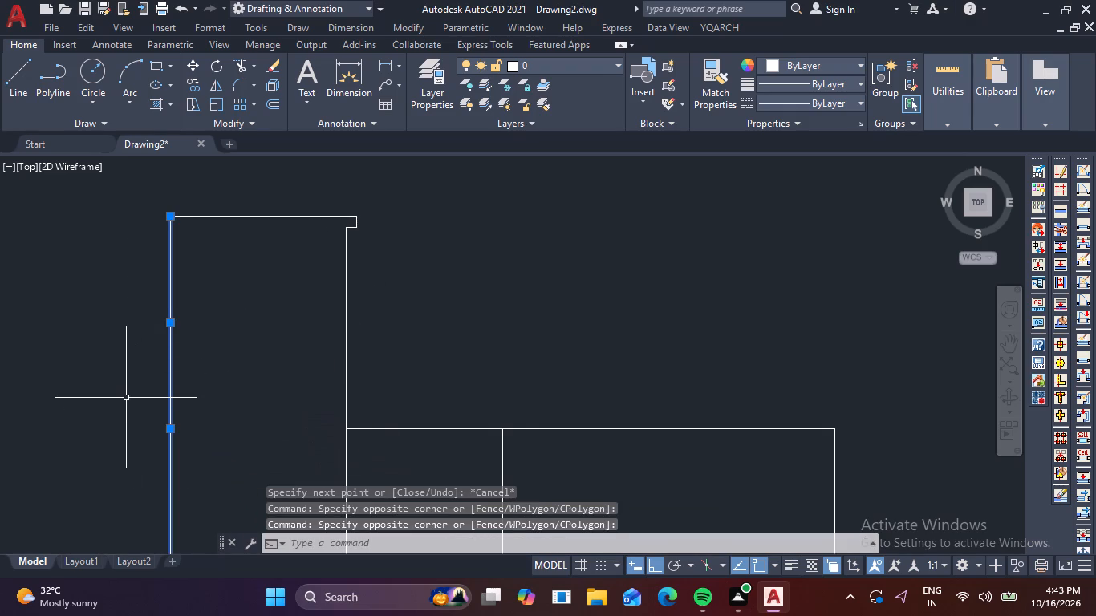
{"action": "type", "text": "J"}
{"action": "key", "text": "space"}
Draw a horizontal line across the left bay below mid-height and a vertical line from its midpoint down to the offset base line.
{"action": "scroll", "coordinate": [222, 377], "scroll_direction": "down", "scroll_amount": 2}
{"action": "scroll", "coordinate": [273, 421], "scroll_direction": "down", "scroll_amount": 1}
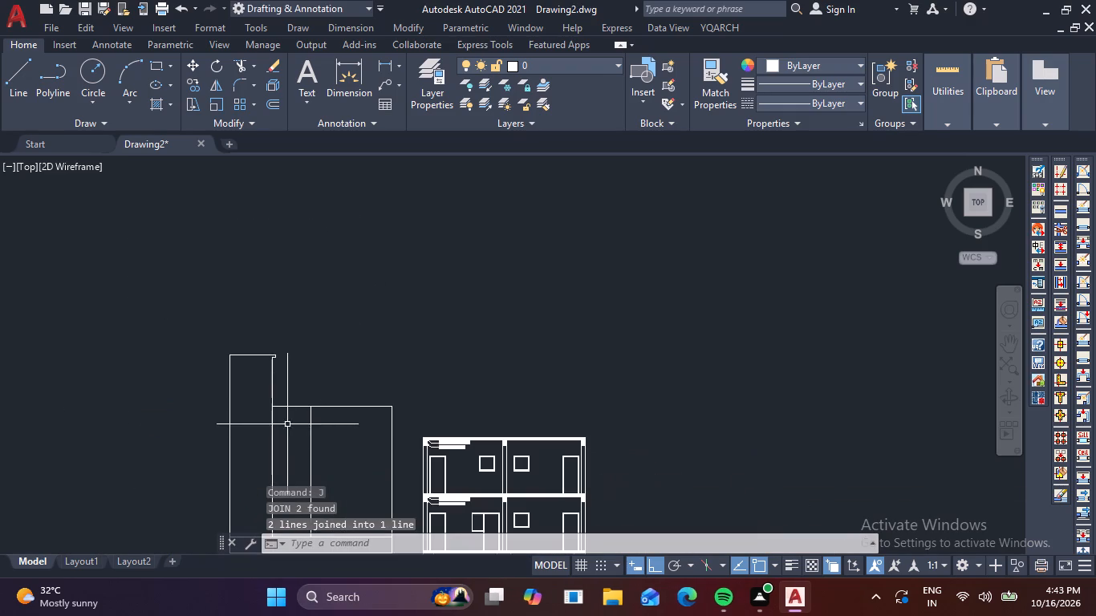
{"action": "scroll", "coordinate": [288, 432], "scroll_direction": "down", "scroll_amount": 1}
{"action": "middle_click_drag", "start_coordinate": [287, 434], "coordinate": [322, 246]}
{"action": "scroll", "coordinate": [280, 292], "scroll_direction": "up", "scroll_amount": 1}
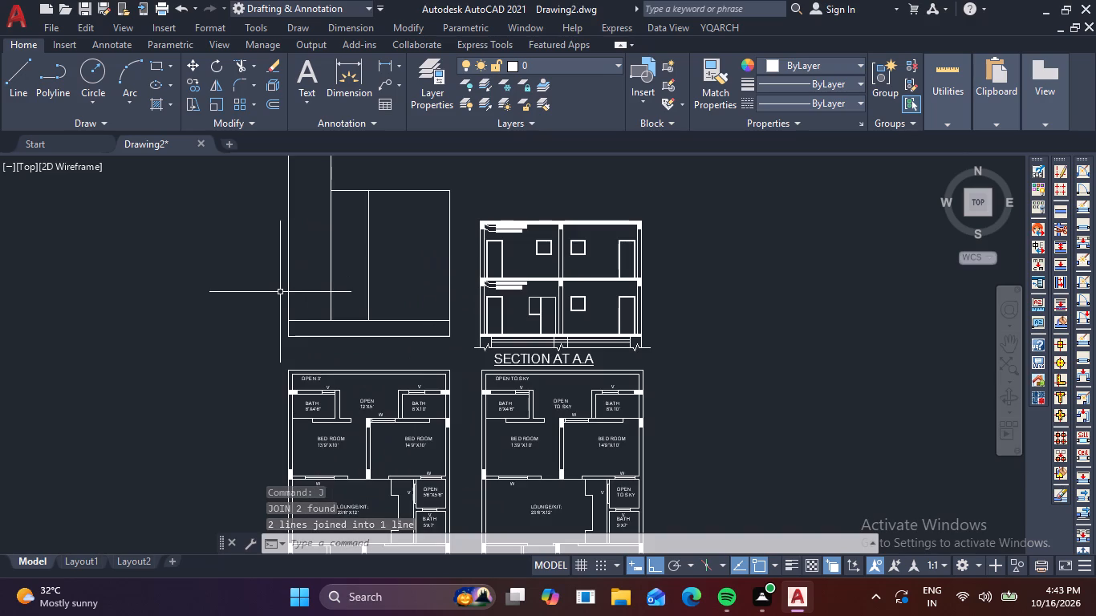
{"action": "key", "text": "Escape"}
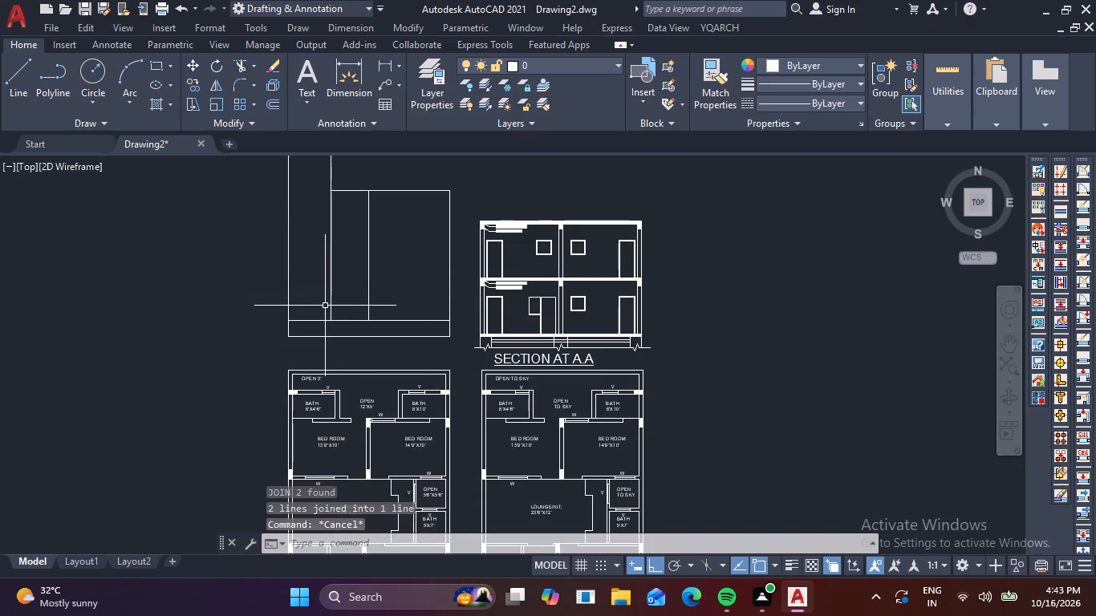
{"action": "type", "text": "L"}
{"action": "key", "text": "space"}
{"action": "scroll", "coordinate": [327, 298], "scroll_direction": "up", "scroll_amount": 1}
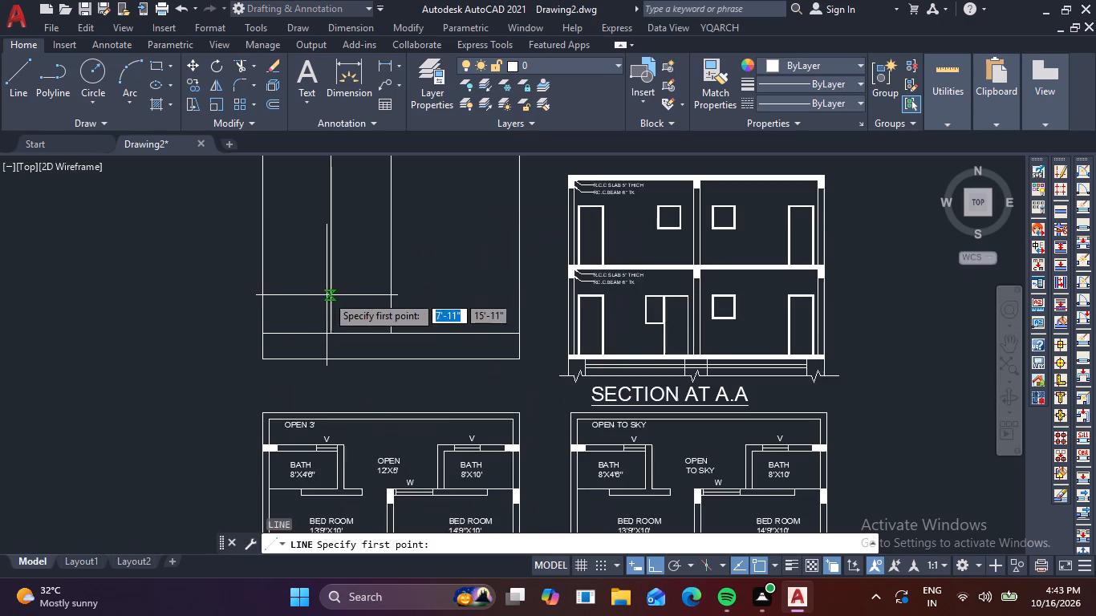
{"action": "left_click", "coordinate": [330, 253]}
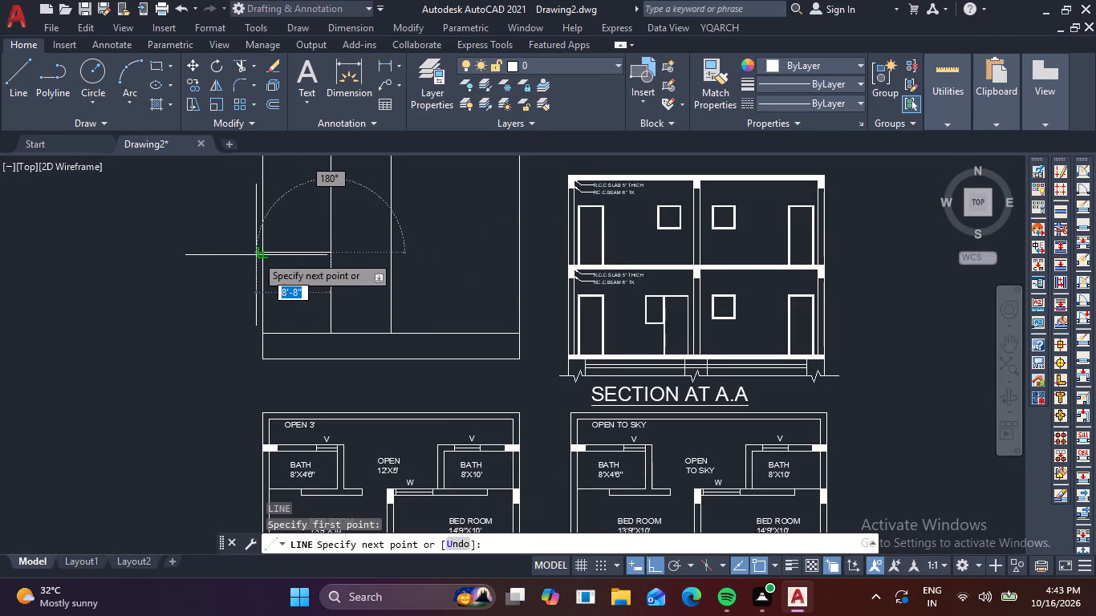
{"action": "left_click", "coordinate": [266, 255]}
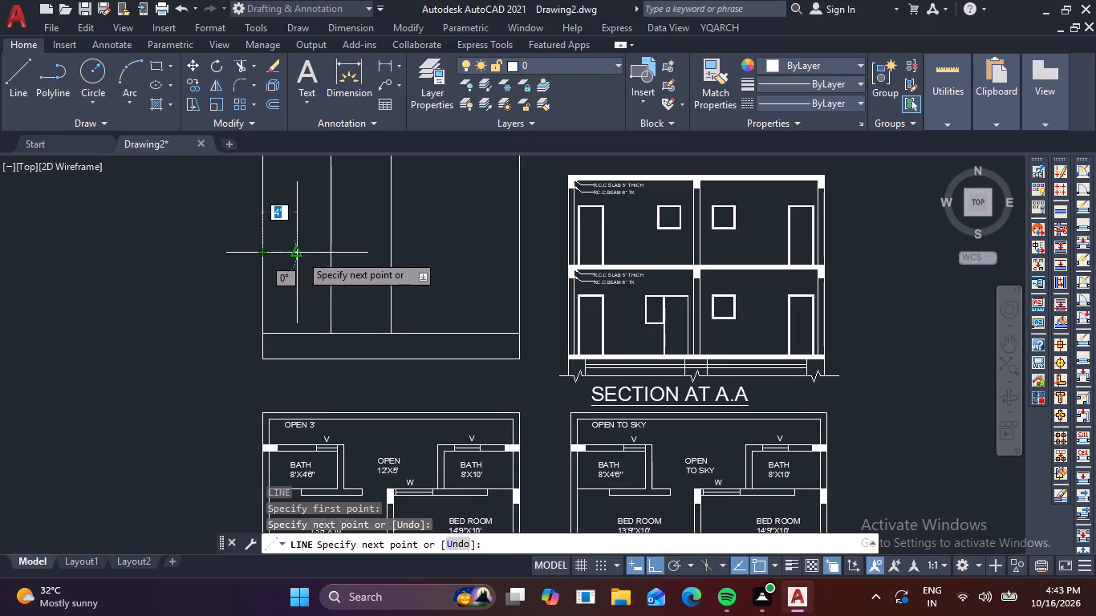
{"action": "key", "text": "space"}
{"action": "key", "text": "space"}
{"action": "left_click", "coordinate": [299, 252]}
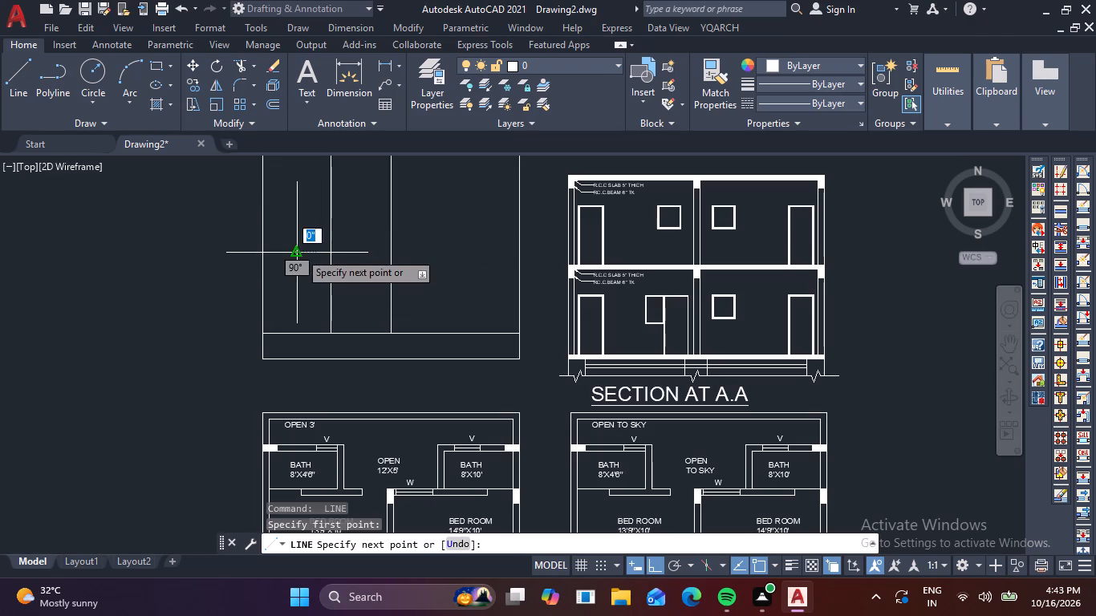
{"action": "left_click", "coordinate": [298, 331]}
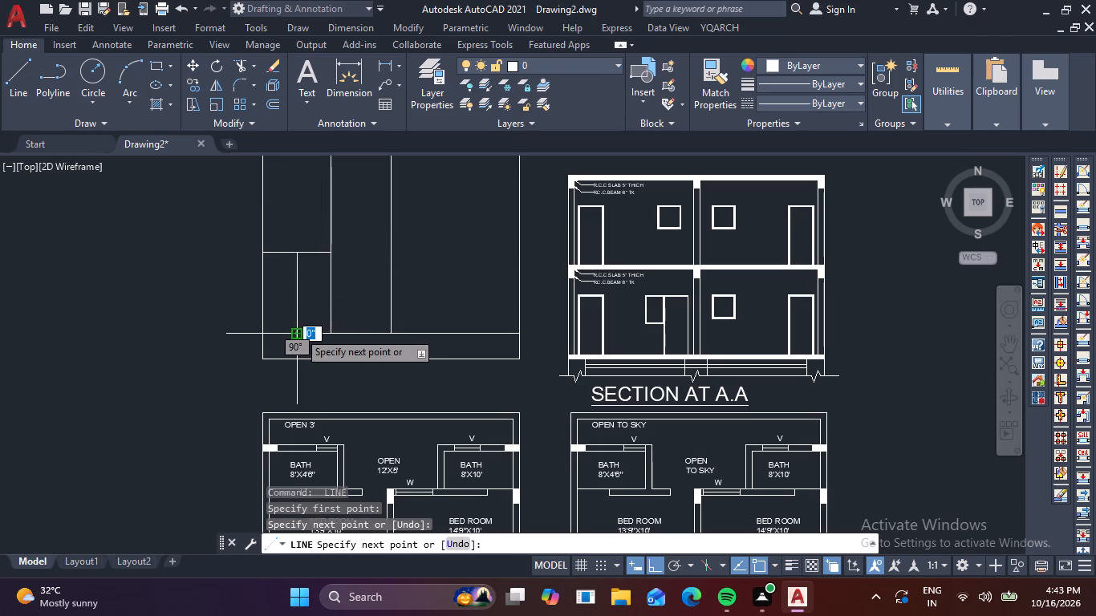
{"action": "key", "text": "space"}
Draw a horizontal line continuing the left bay's divider across to the elevation's middle vertical line.
{"action": "key", "text": "space"}
{"action": "key", "text": "space"}
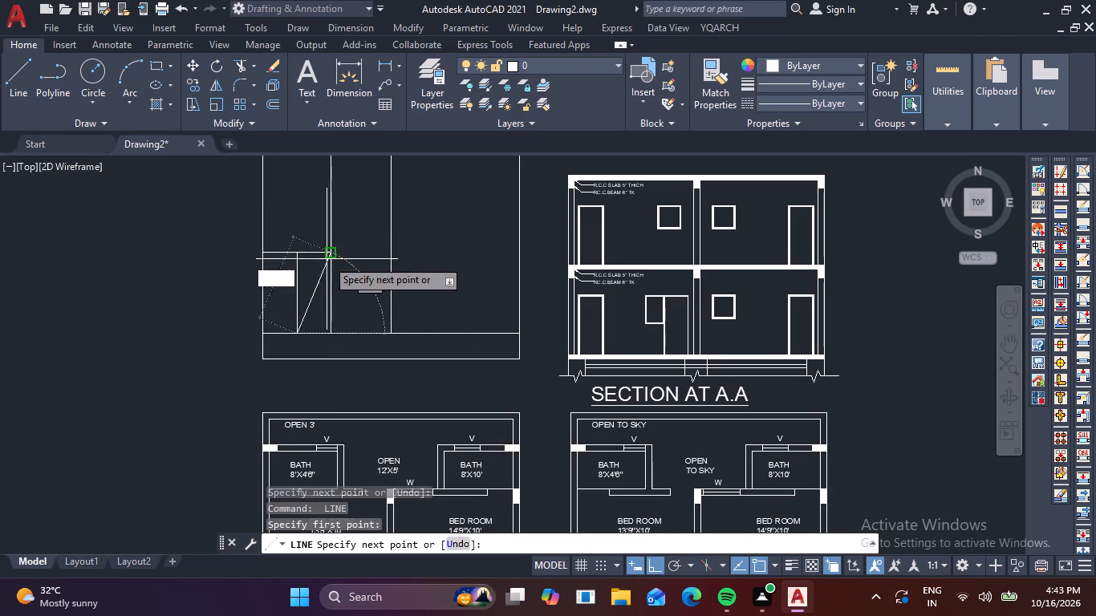
{"action": "key", "text": "space"}
{"action": "key", "text": "space"}
{"action": "left_click", "coordinate": [331, 252]}
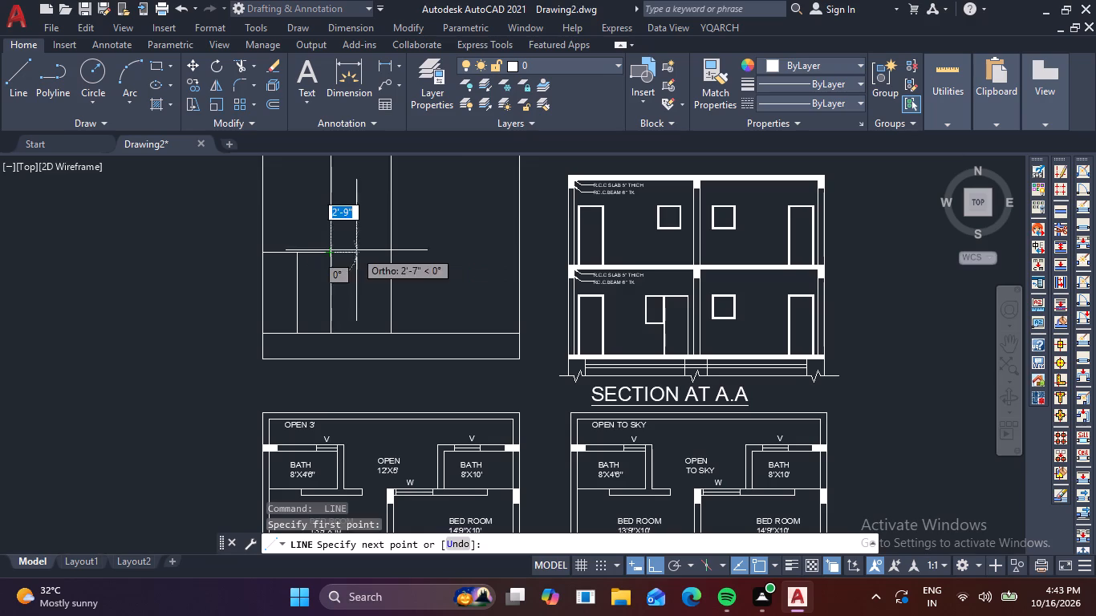
{"action": "left_click", "coordinate": [394, 250]}
{"action": "key", "text": "space"}
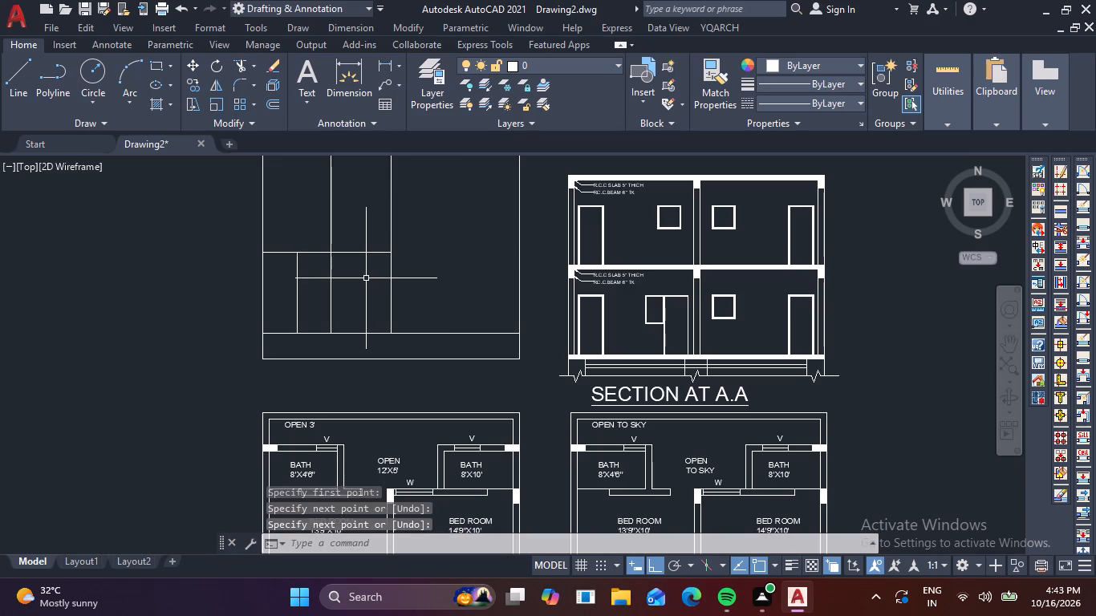
Draw a door rectangle about 4'-5" wide and 8'-11" high below the bay's horizontal divider, standing on the offset base line.
{"action": "key", "text": "space"}
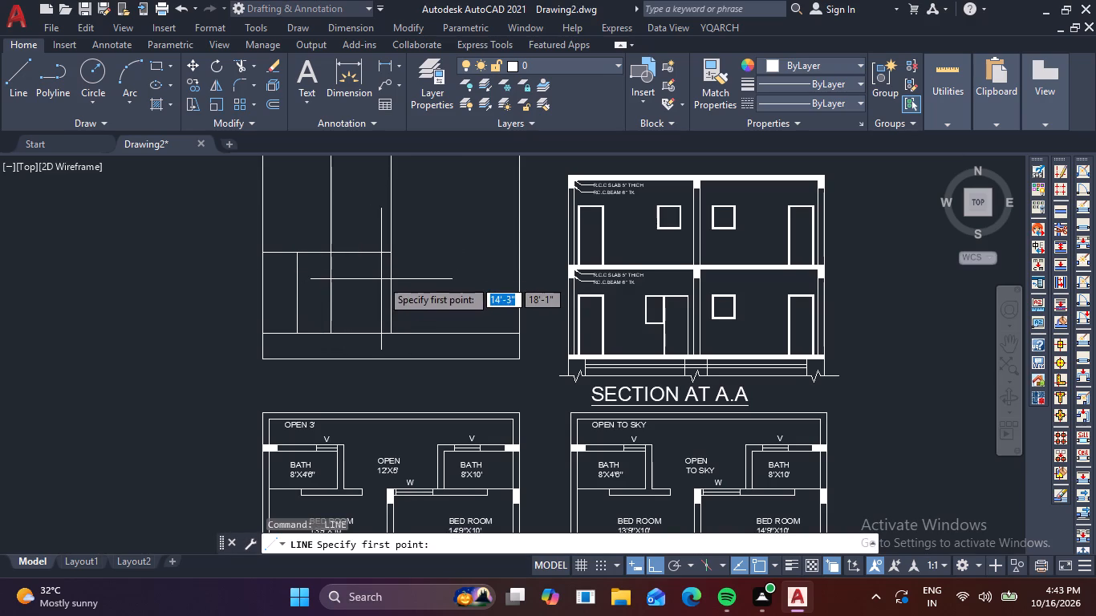
{"action": "middle_click_drag", "start_coordinate": [382, 282], "coordinate": [369, 323]}
{"action": "left_click", "coordinate": [163, 67]}
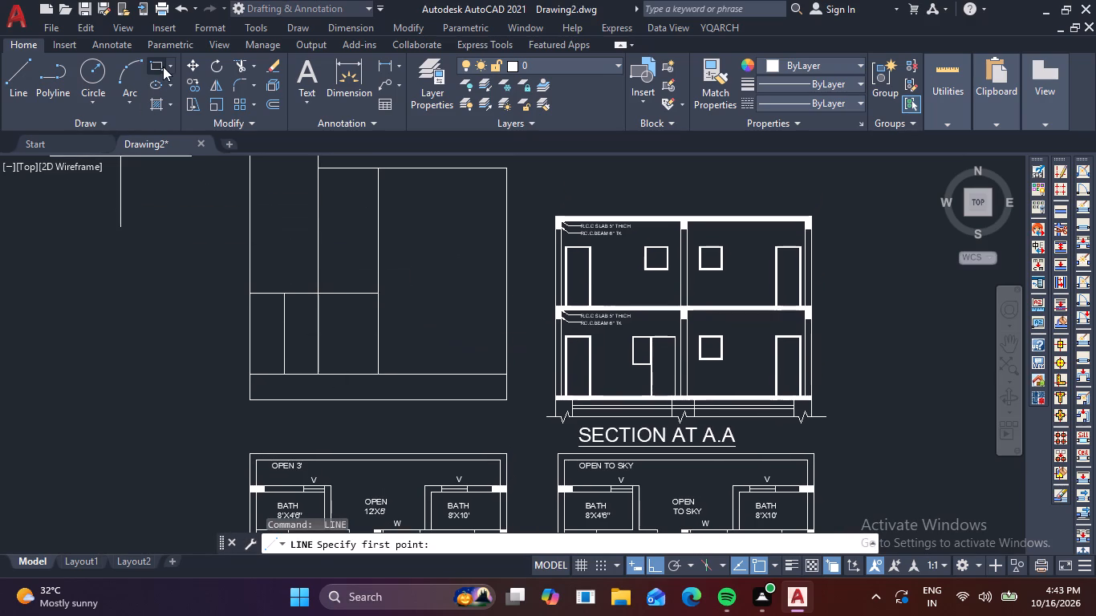
{"action": "scroll", "coordinate": [257, 203], "scroll_direction": "up", "scroll_amount": 2}
{"action": "middle_click_drag", "start_coordinate": [351, 298], "coordinate": [253, 127]}
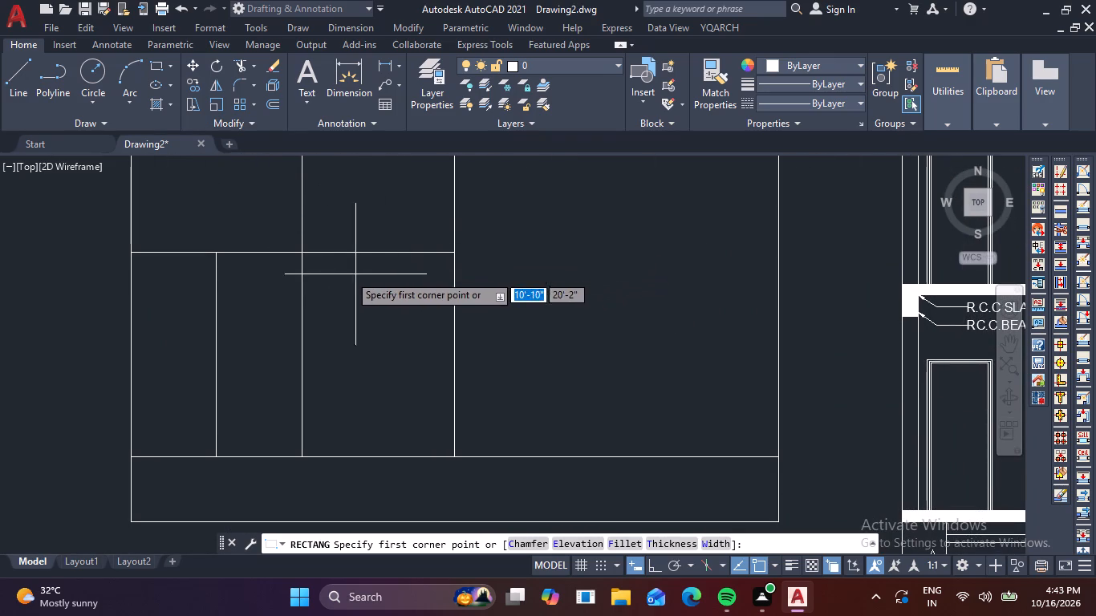
{"action": "left_click", "coordinate": [331, 261]}
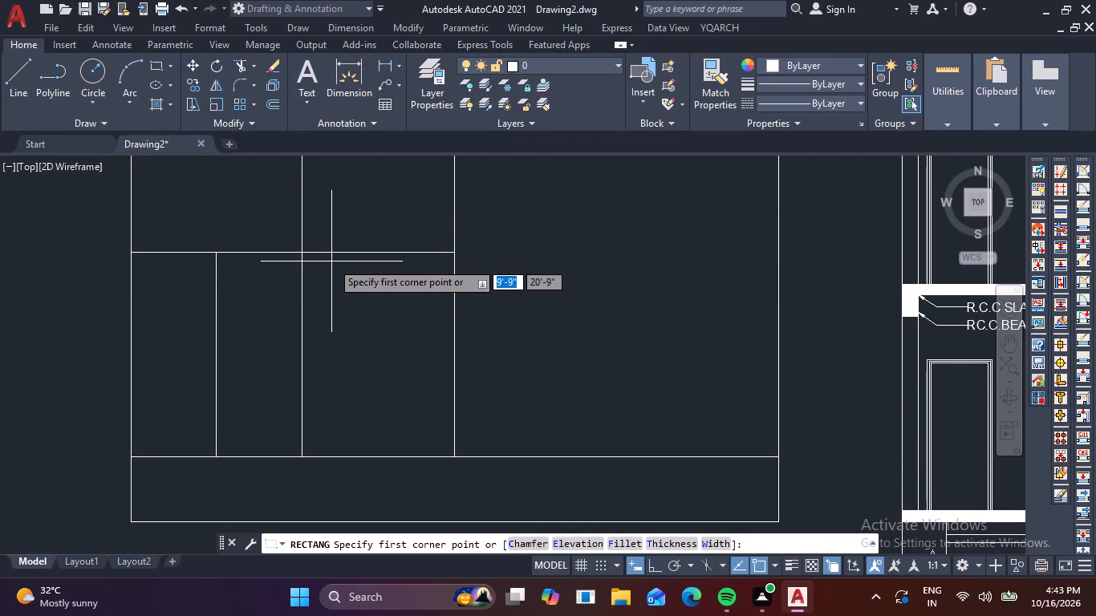
{"action": "left_click", "coordinate": [426, 456]}
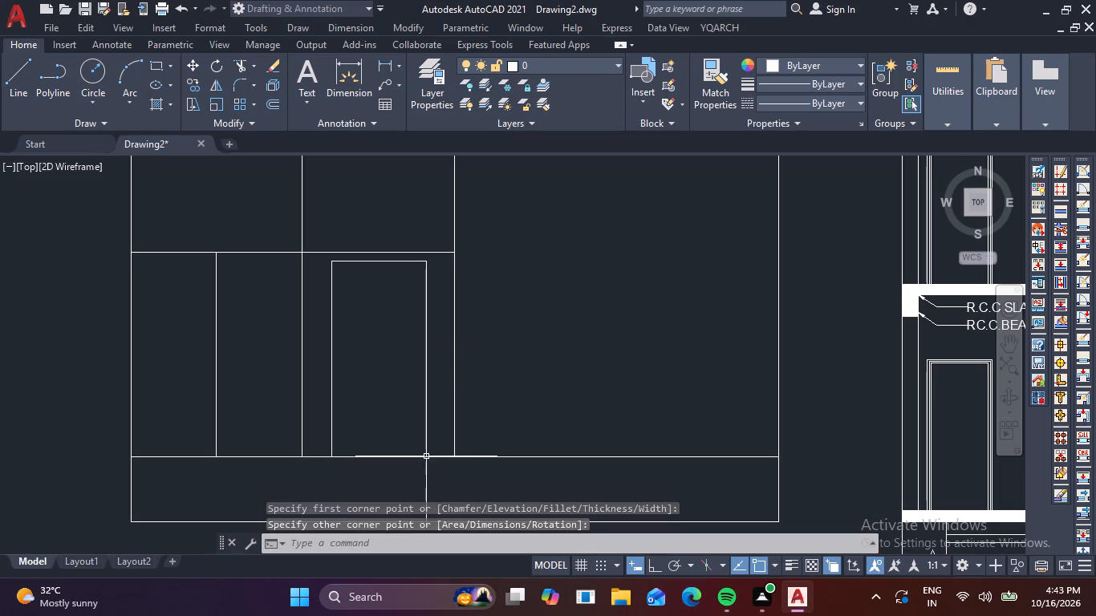
Offset the door rectangle 2" inward to form its frame.
{"action": "key", "text": "0"}
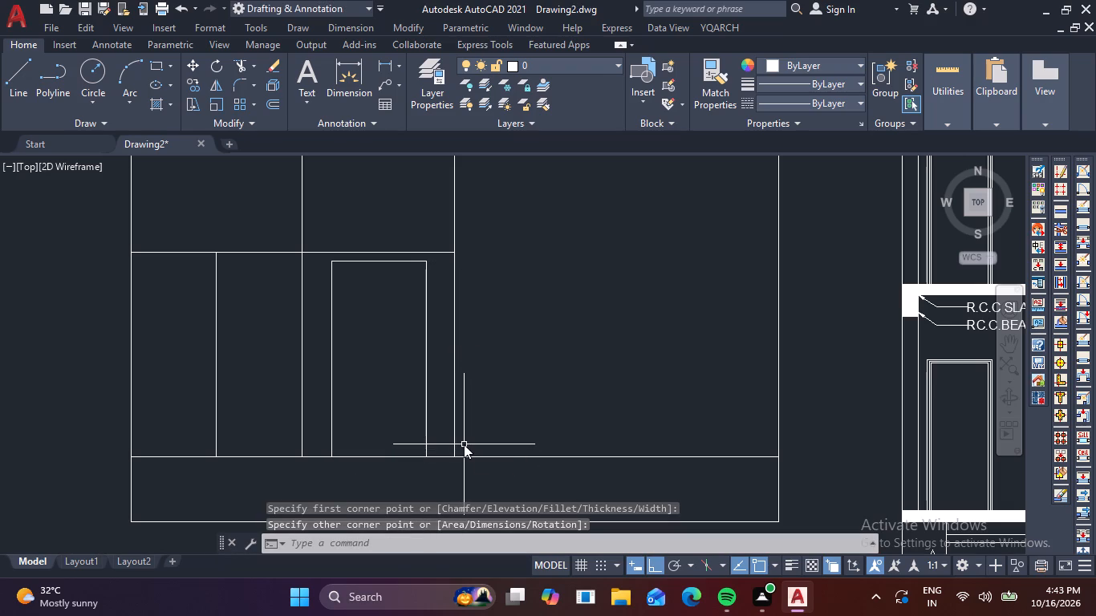
{"action": "key", "text": "backslash"}
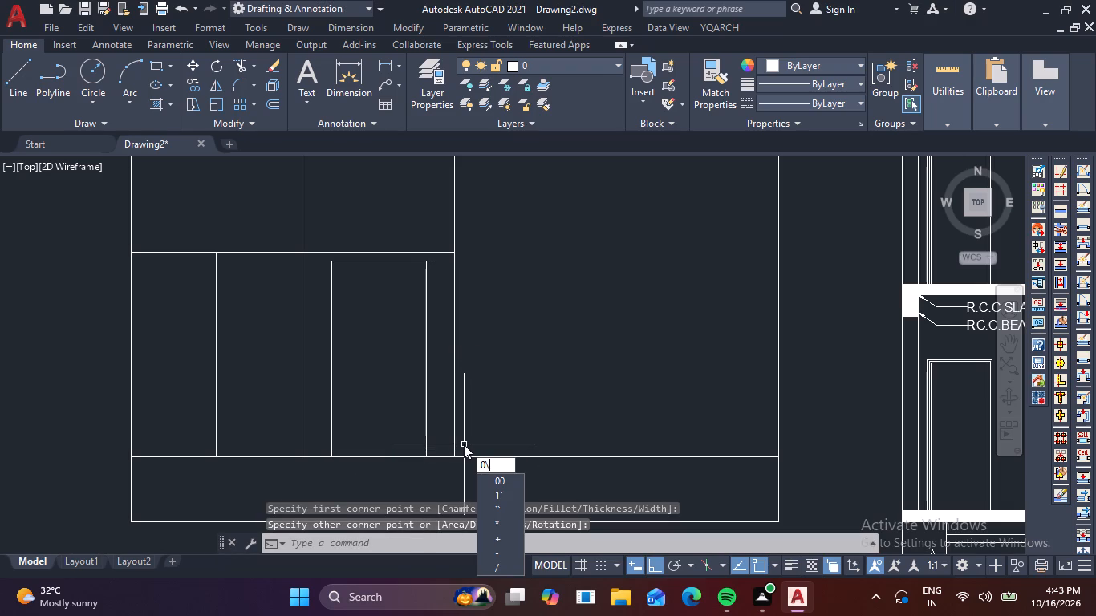
{"action": "key", "text": "Escape"}
{"action": "key", "text": "o"}
{"action": "key", "text": "Return"}
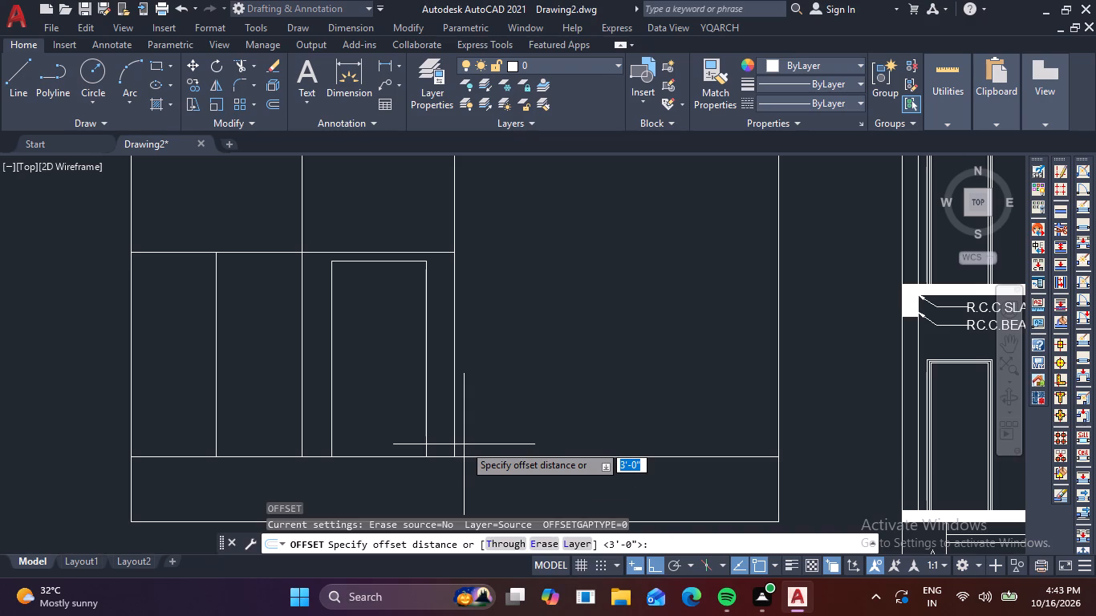
{"action": "type", "text": "2\""}
{"action": "key", "text": "Return"}
{"action": "right_click", "coordinate": [464, 444]}
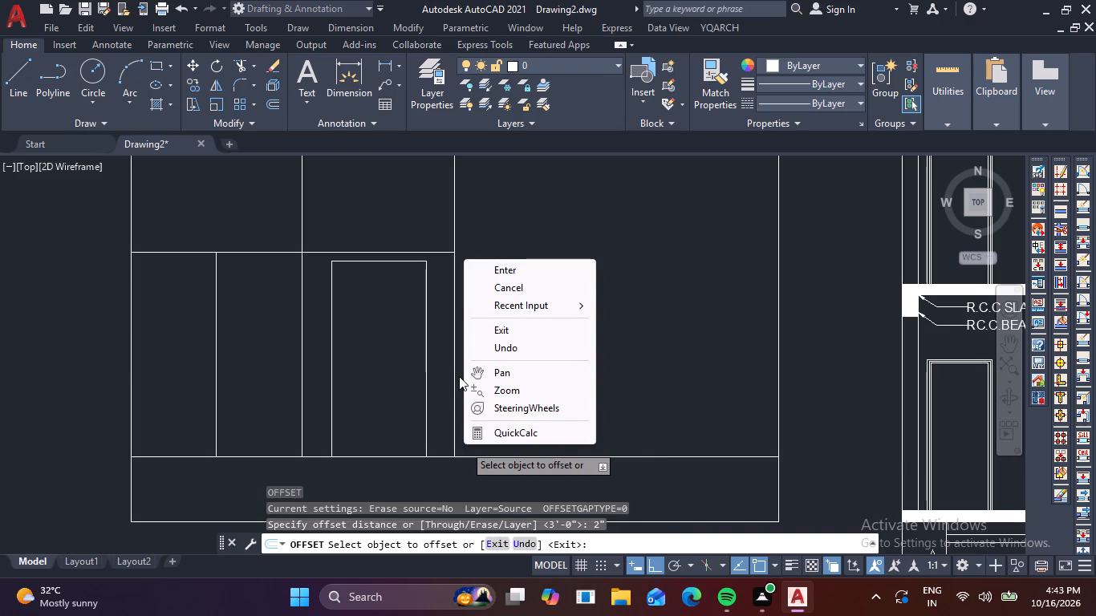
{"action": "key", "text": "Escape"}
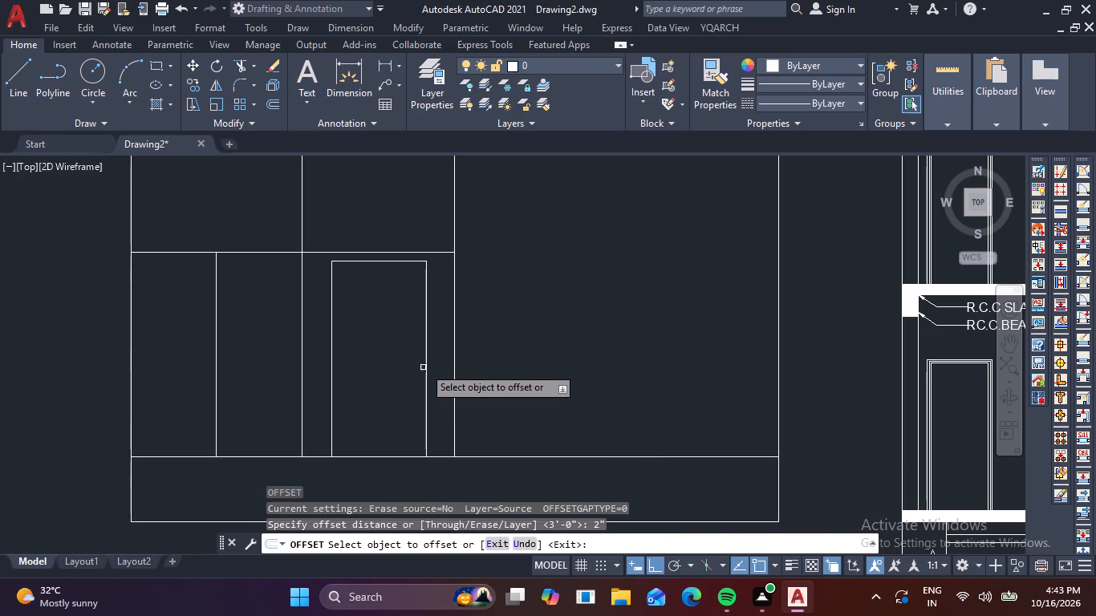
{"action": "left_click", "coordinate": [428, 370]}
{"action": "left_click", "coordinate": [404, 381]}
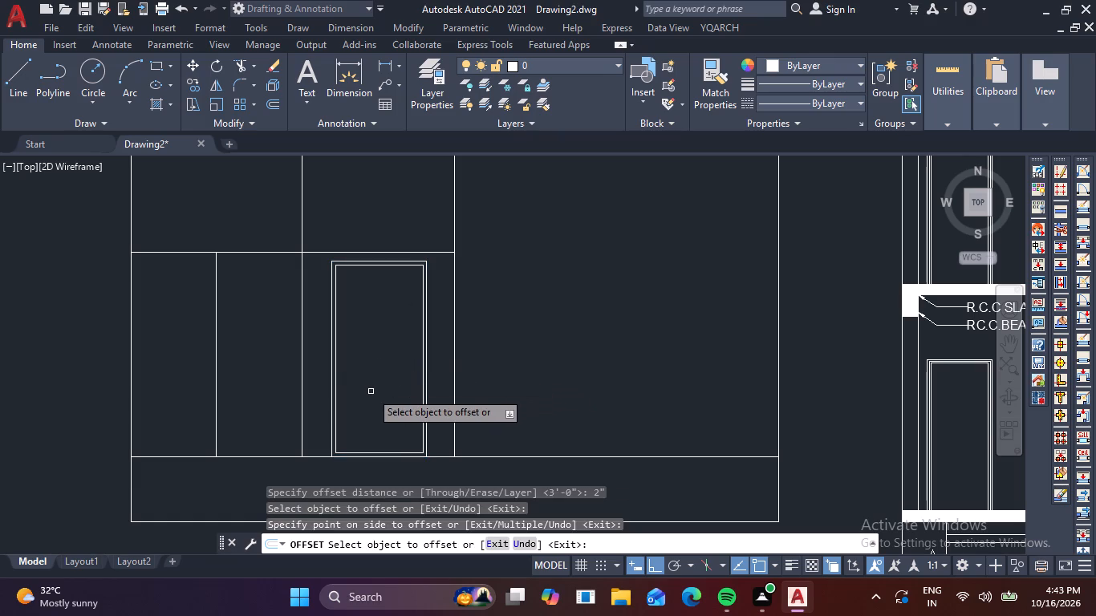
{"action": "key", "text": "Escape"}
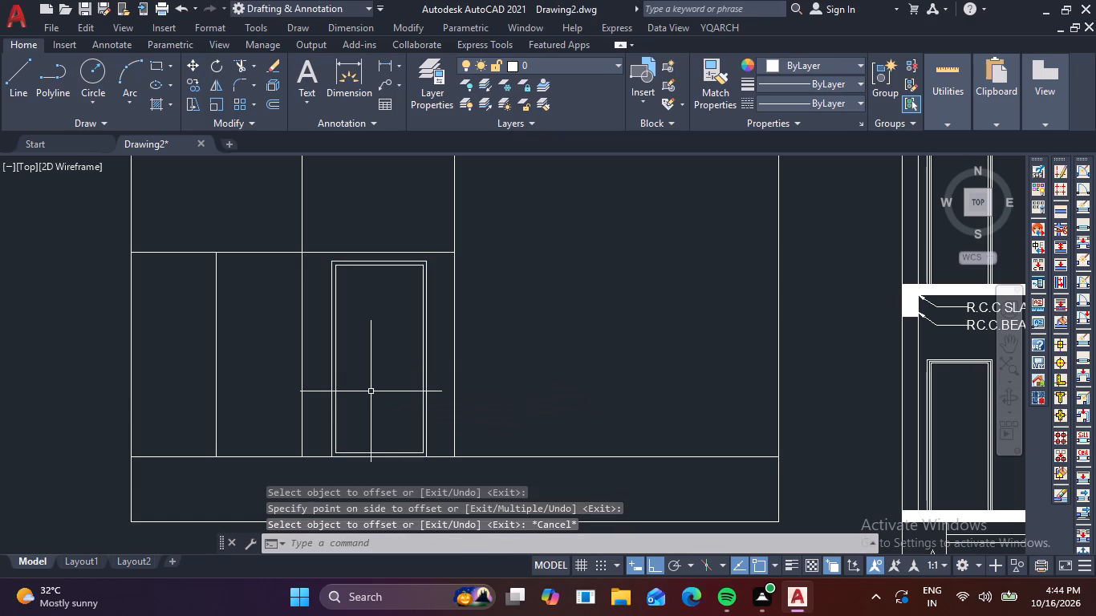
Draw a short vertical line inside the door near its right side, running upward from mid-height.
{"action": "type", "text": "L"}
{"action": "key", "text": "space"}
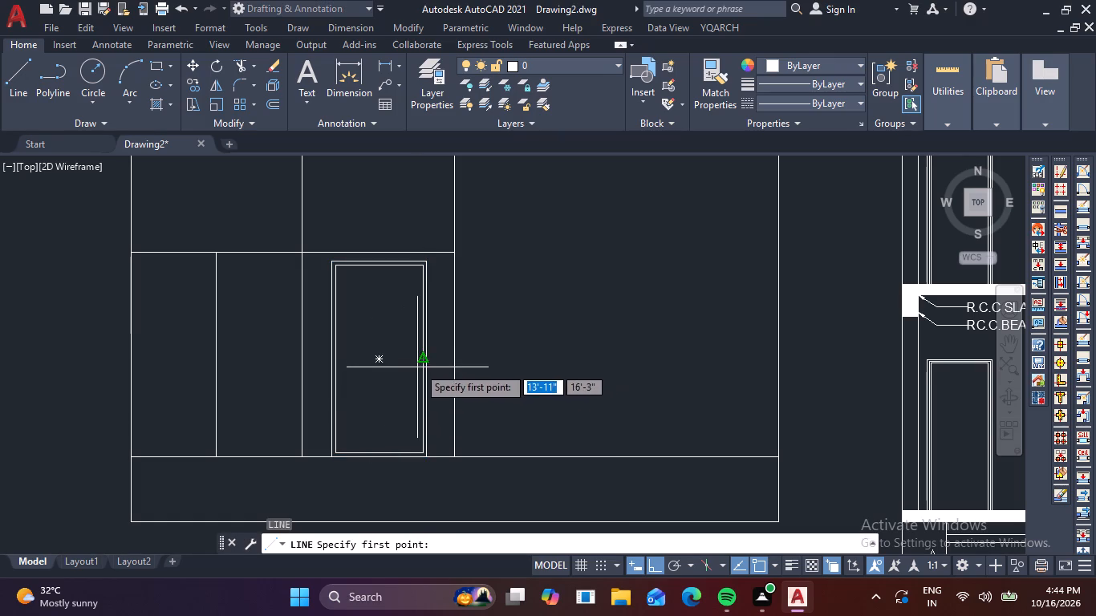
{"action": "left_click", "coordinate": [409, 360]}
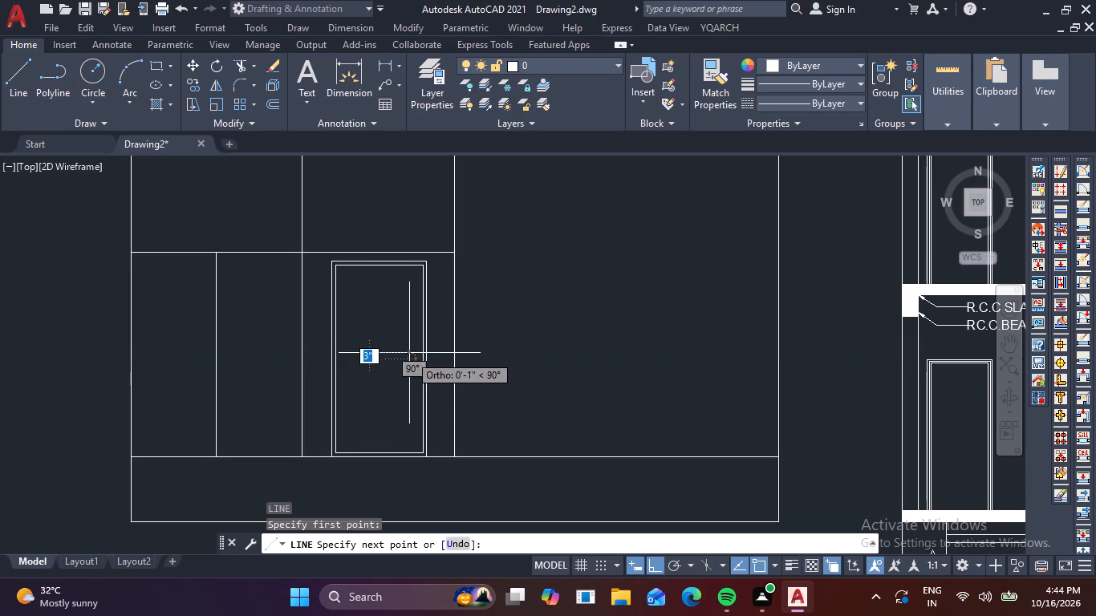
{"action": "left_click", "coordinate": [414, 320]}
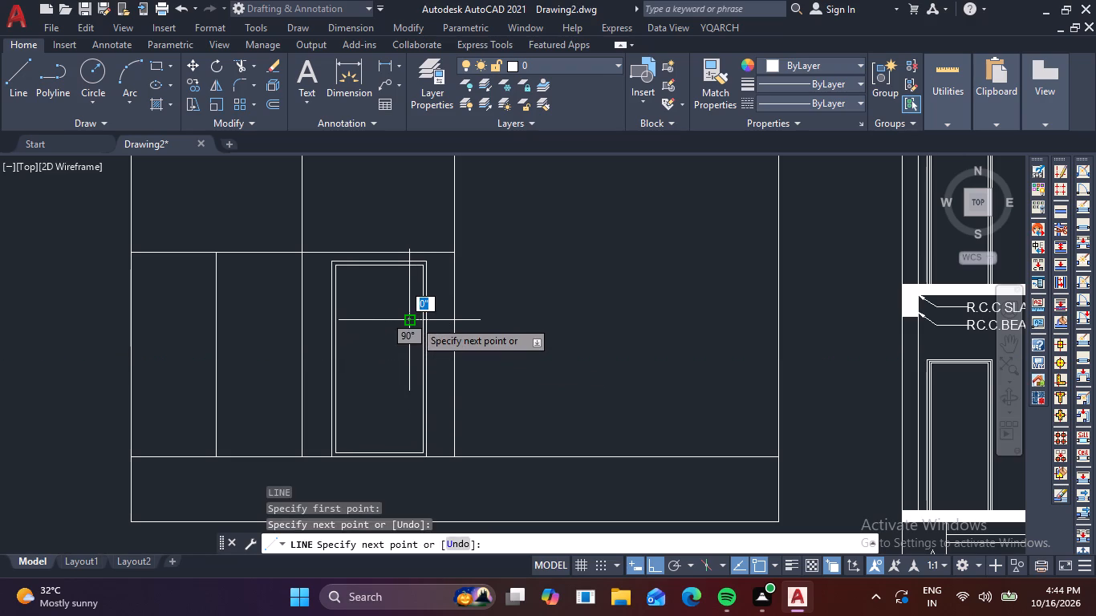
{"action": "key", "text": "Escape"}
Mirror the short vertical line downward about the door's horizontal mid-height axis, keeping the original.
{"action": "left_click", "coordinate": [417, 331]}
{"action": "left_click", "coordinate": [408, 330]}
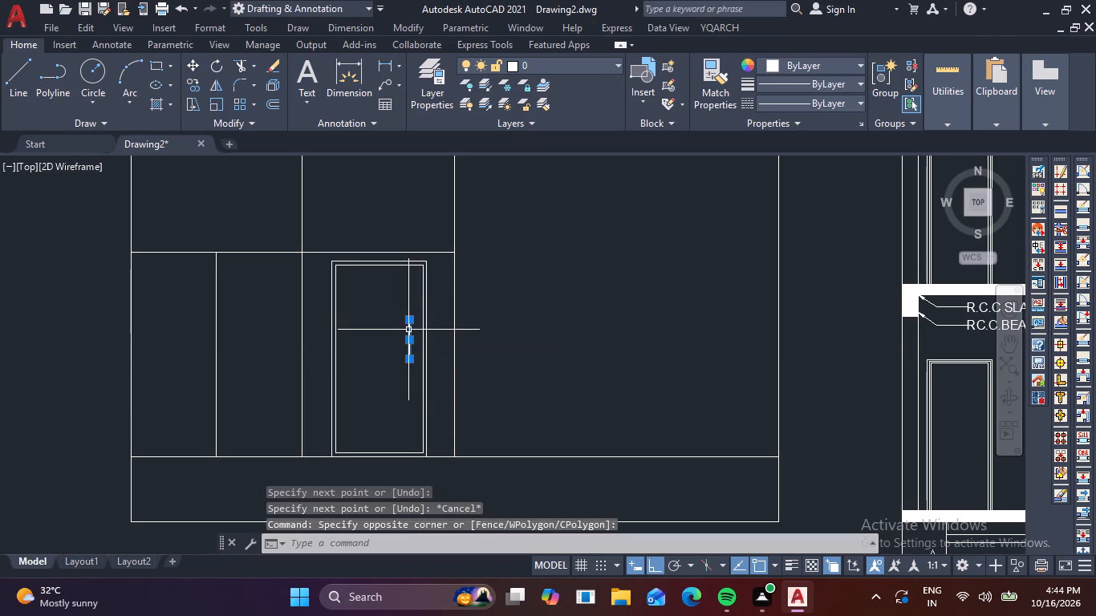
{"action": "key", "text": "m"}
{"action": "key", "text": "i"}
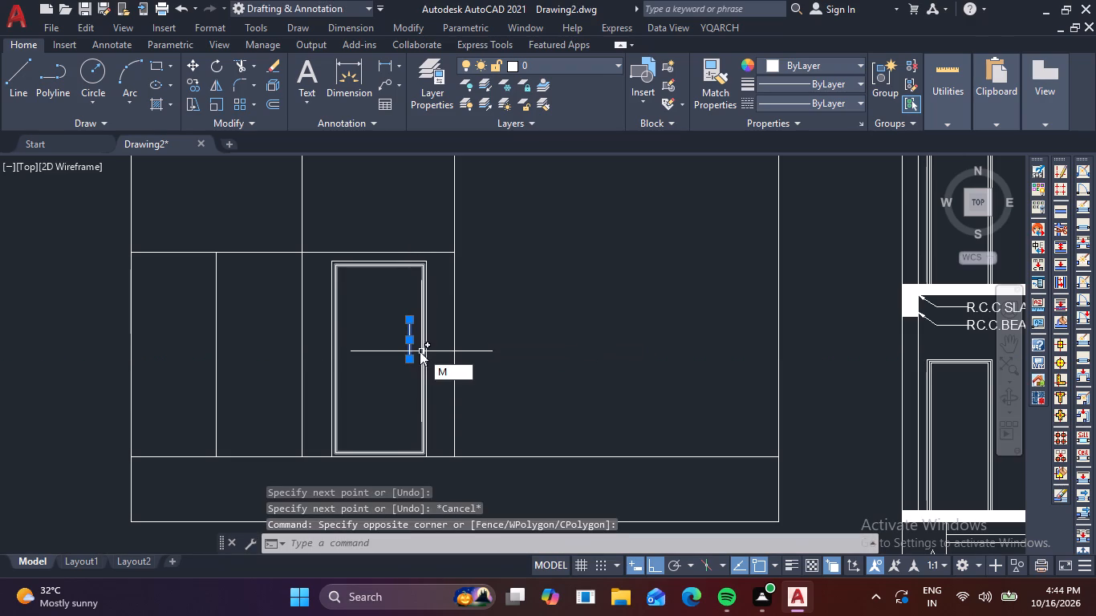
{"action": "key", "text": "space"}
{"action": "left_click", "coordinate": [421, 359]}
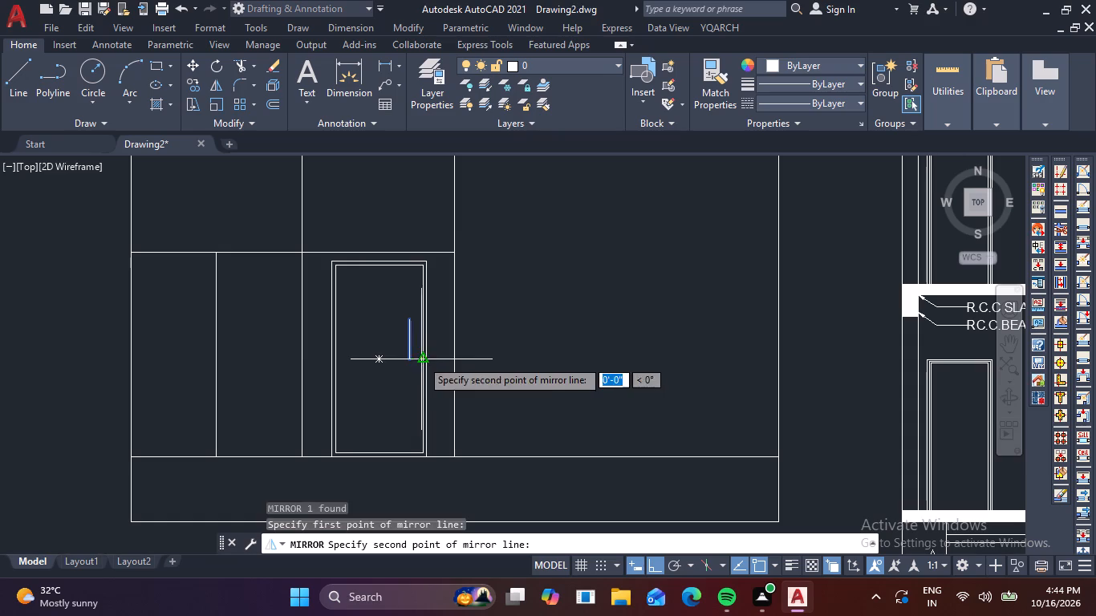
{"action": "left_click", "coordinate": [281, 353]}
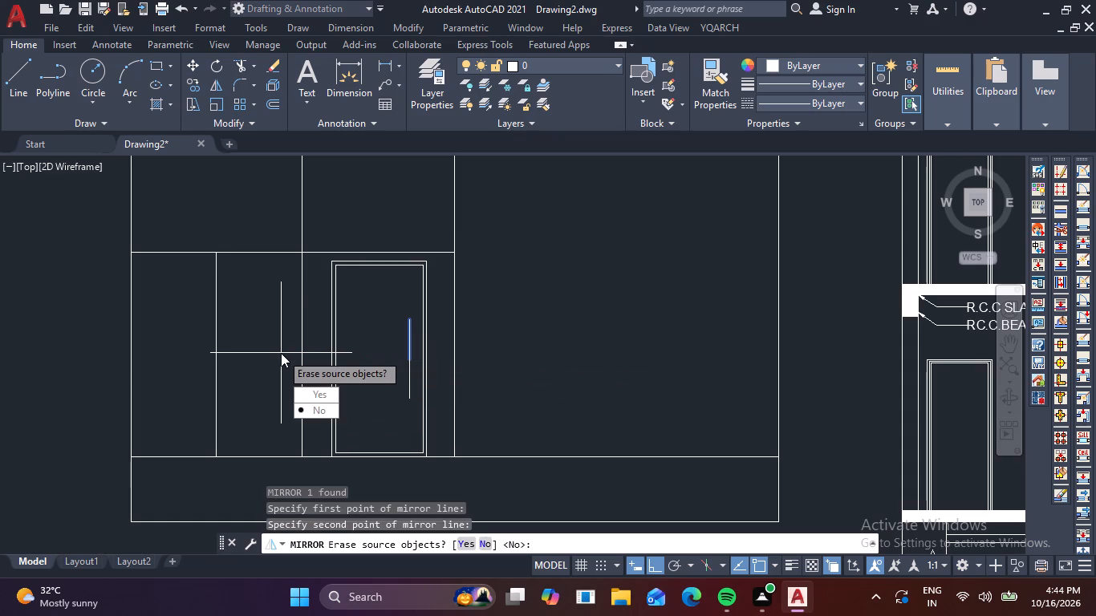
{"action": "key", "text": "space"}
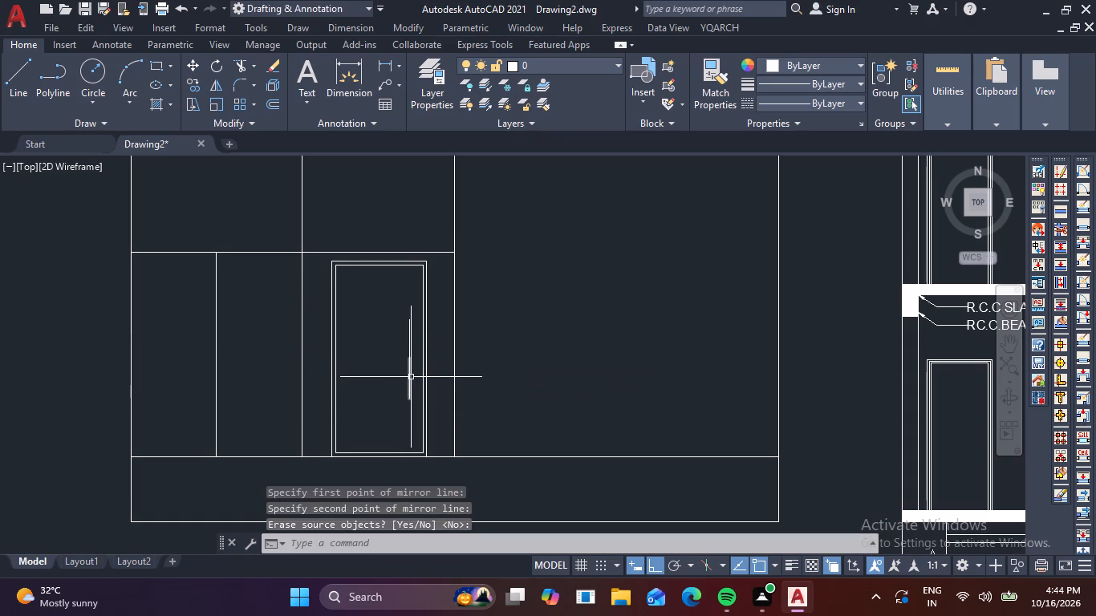
Mirror both short vertical segments to the door's left side about its vertical centreline, keeping the originals.
{"action": "left_click", "coordinate": [413, 375]}
{"action": "left_click", "coordinate": [396, 342]}
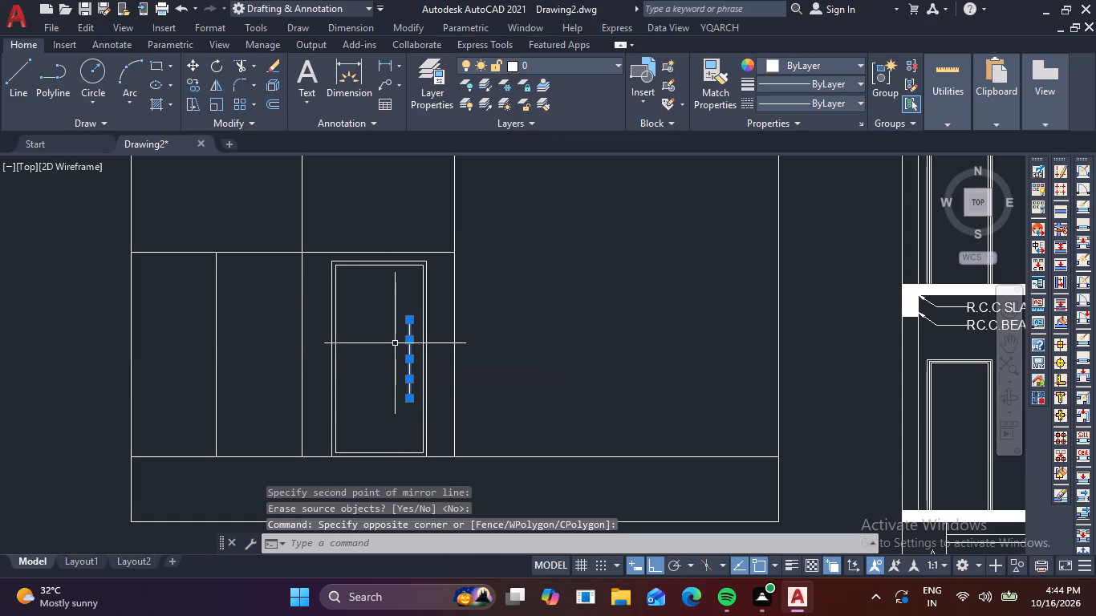
{"action": "key", "text": "m"}
{"action": "key", "text": "i"}
{"action": "key", "text": "space"}
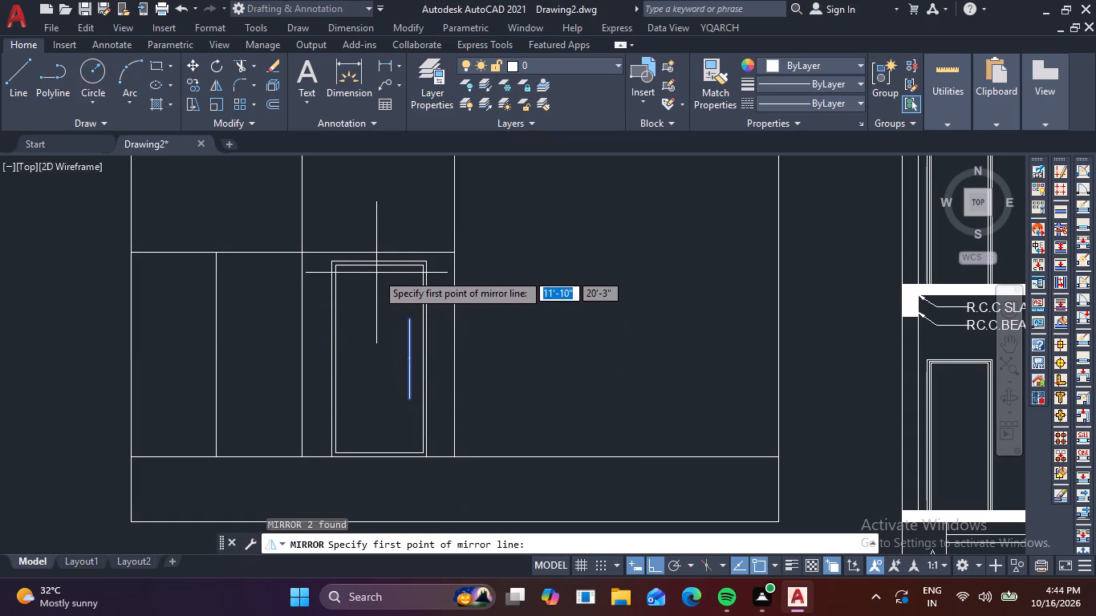
{"action": "left_click", "coordinate": [379, 268]}
{"action": "left_click", "coordinate": [367, 444]}
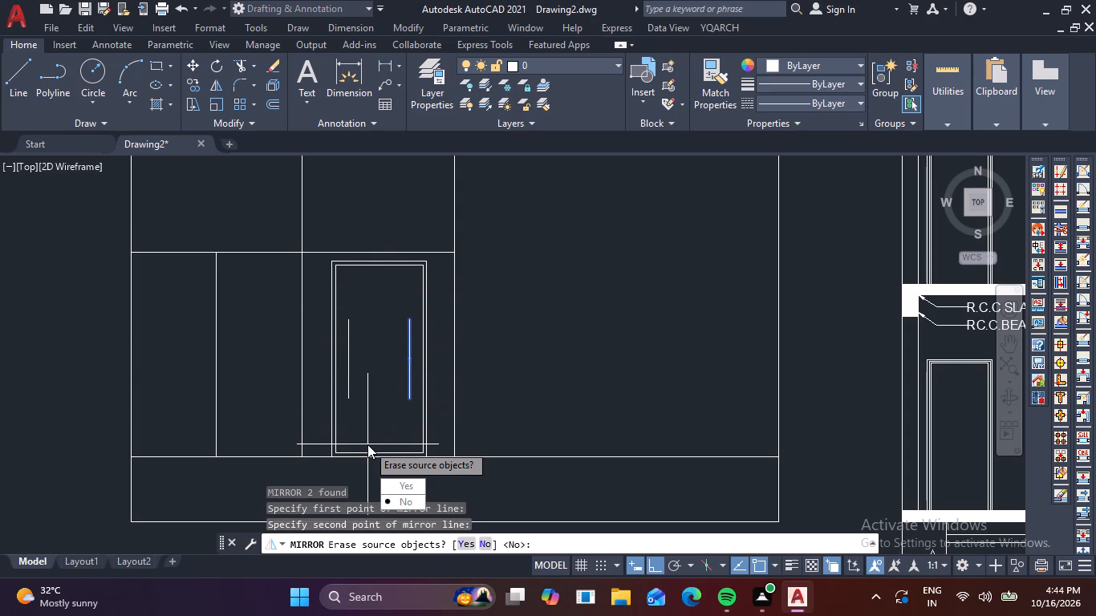
{"action": "key", "text": "space"}
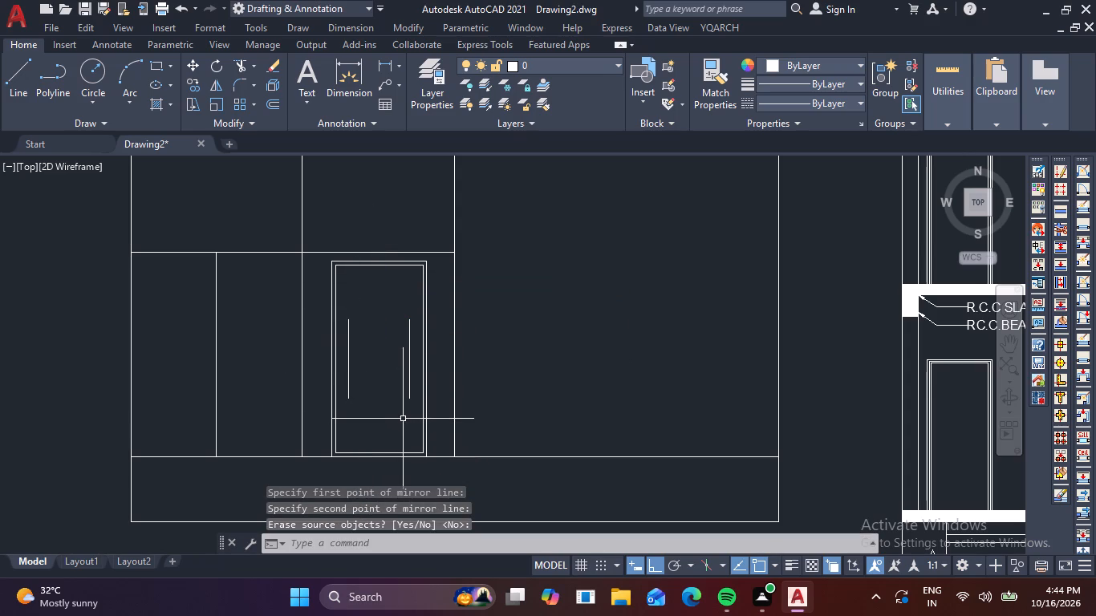
Fillet the upper and lower ends of the two vertical sides with semicircular arcs to close an oval door panel.
{"action": "type", "text": "F"}
{"action": "key", "text": "space"}
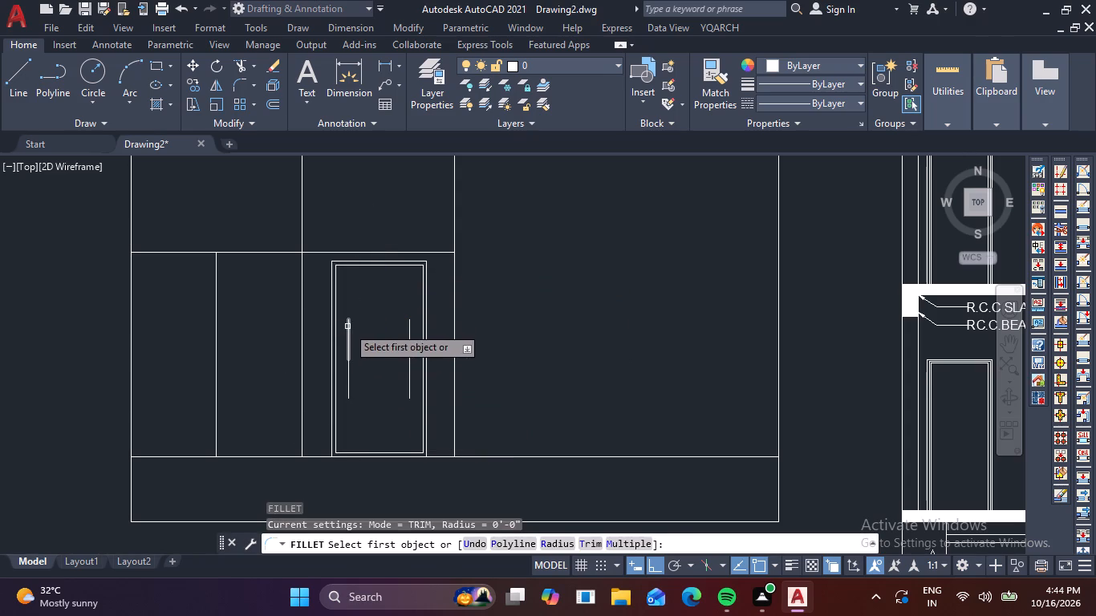
{"action": "left_click", "coordinate": [347, 327]}
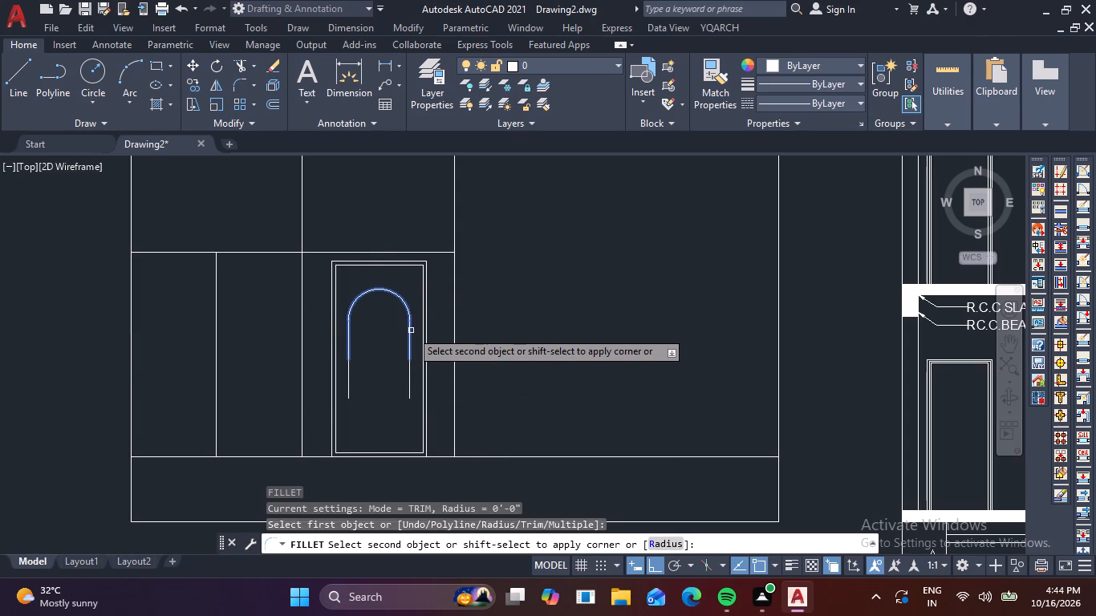
{"action": "left_click", "coordinate": [412, 330]}
{"action": "key", "text": "space"}
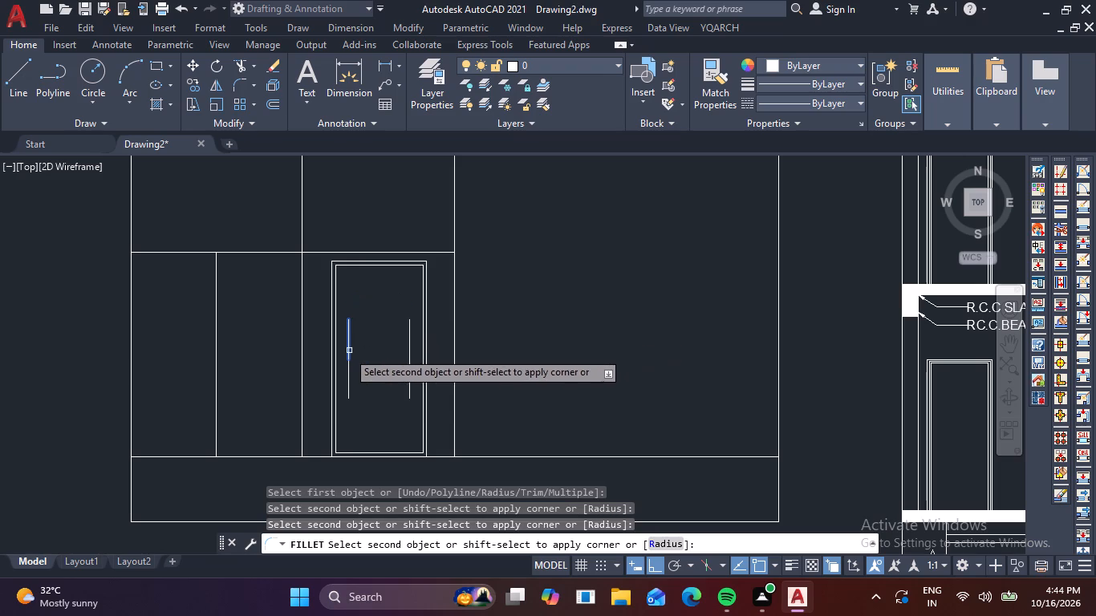
{"action": "left_click", "coordinate": [410, 326]}
{"action": "key", "text": "space"}
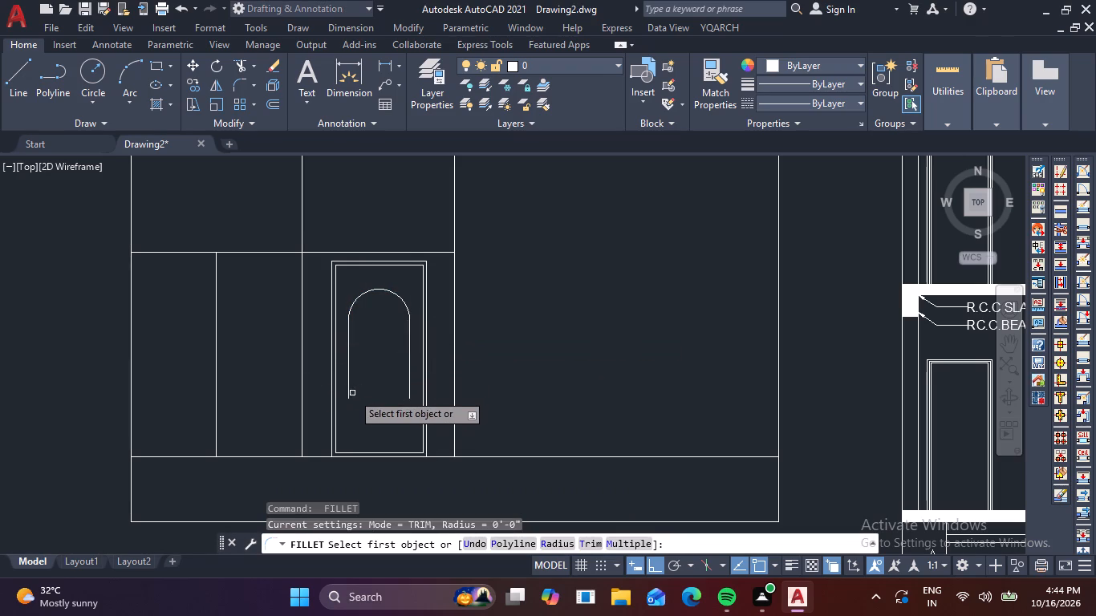
{"action": "left_click", "coordinate": [349, 387]}
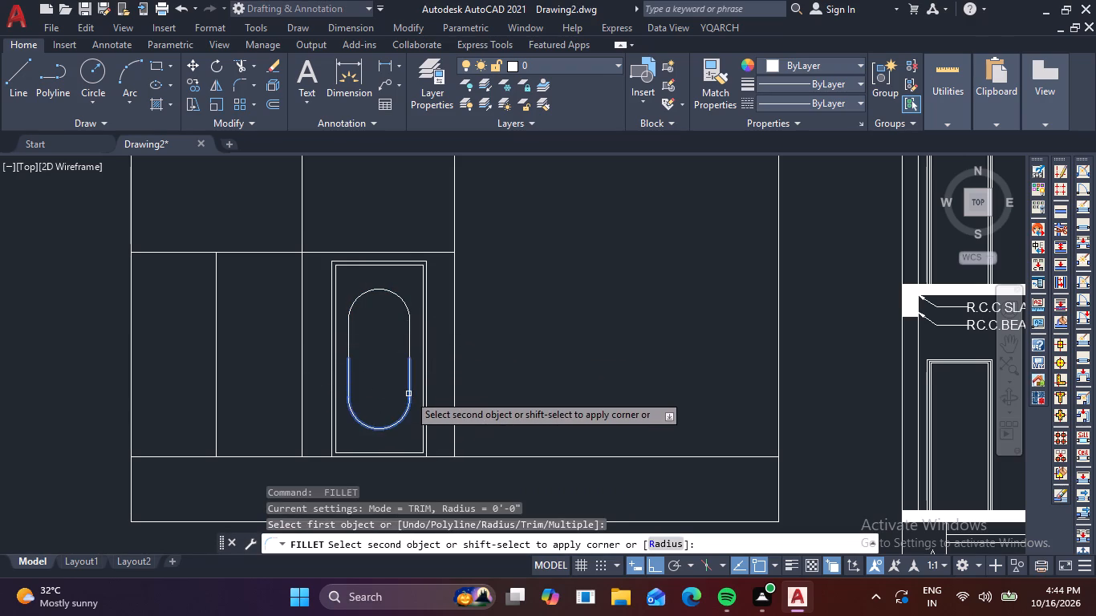
{"action": "left_click", "coordinate": [408, 394]}
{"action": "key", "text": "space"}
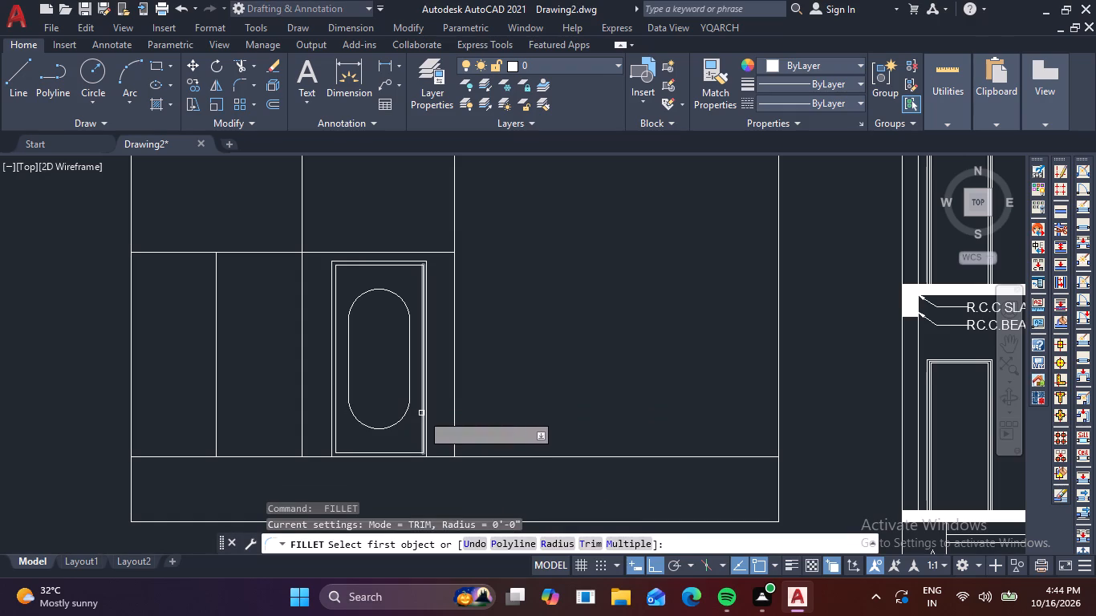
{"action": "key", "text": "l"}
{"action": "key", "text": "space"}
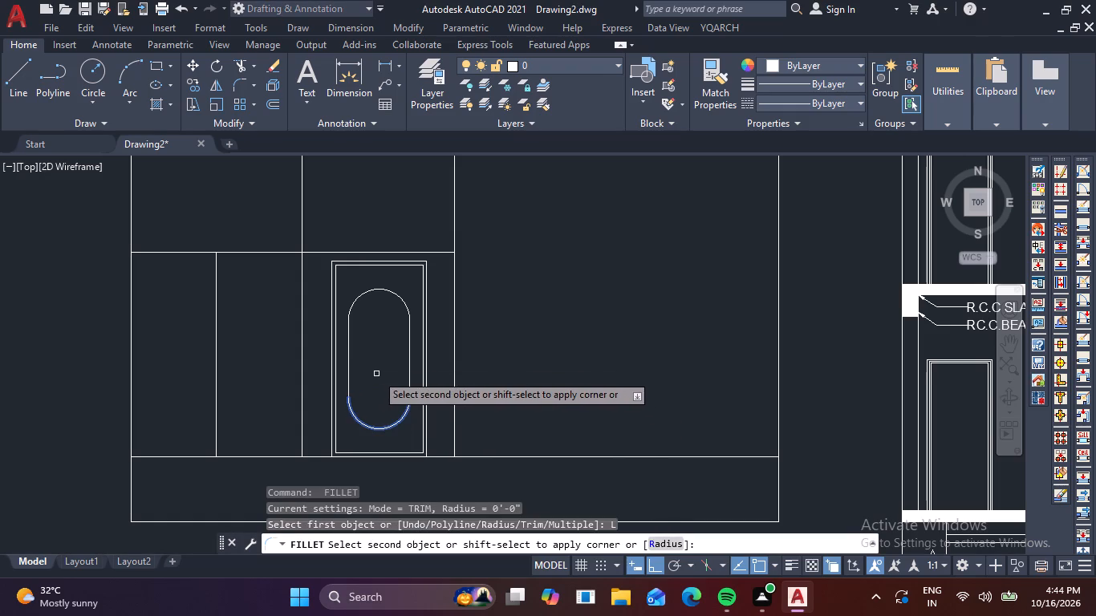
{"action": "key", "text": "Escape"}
Draw two horizontal lines across the oval door panel, joining its straight sides at the upper and lower arc ends.
{"action": "key", "text": "l"}
{"action": "key", "text": "space"}
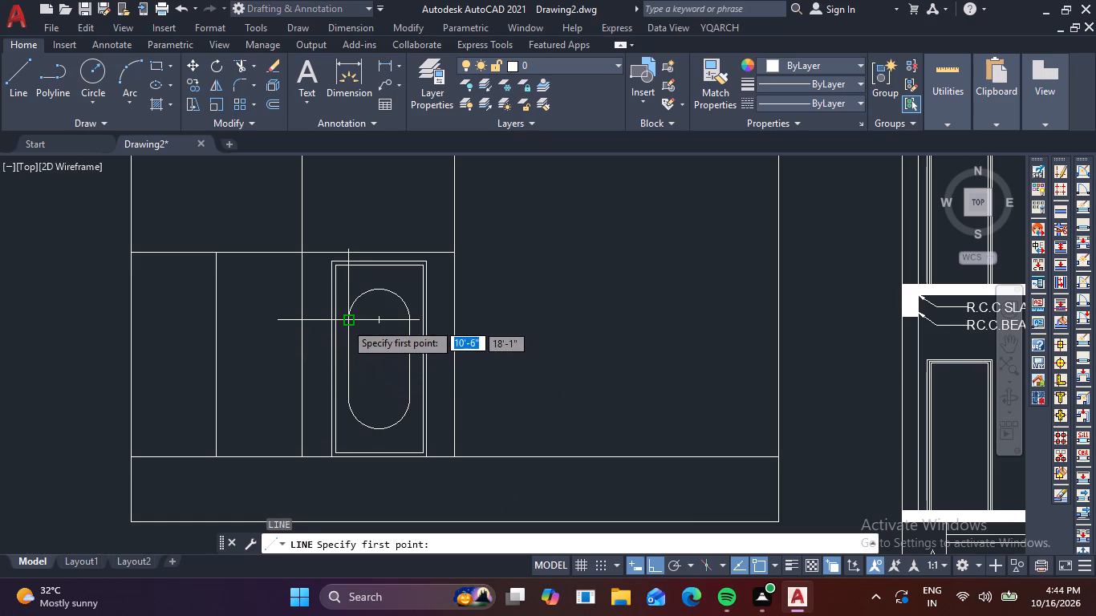
{"action": "left_click", "coordinate": [345, 322]}
{"action": "left_click", "coordinate": [410, 321]}
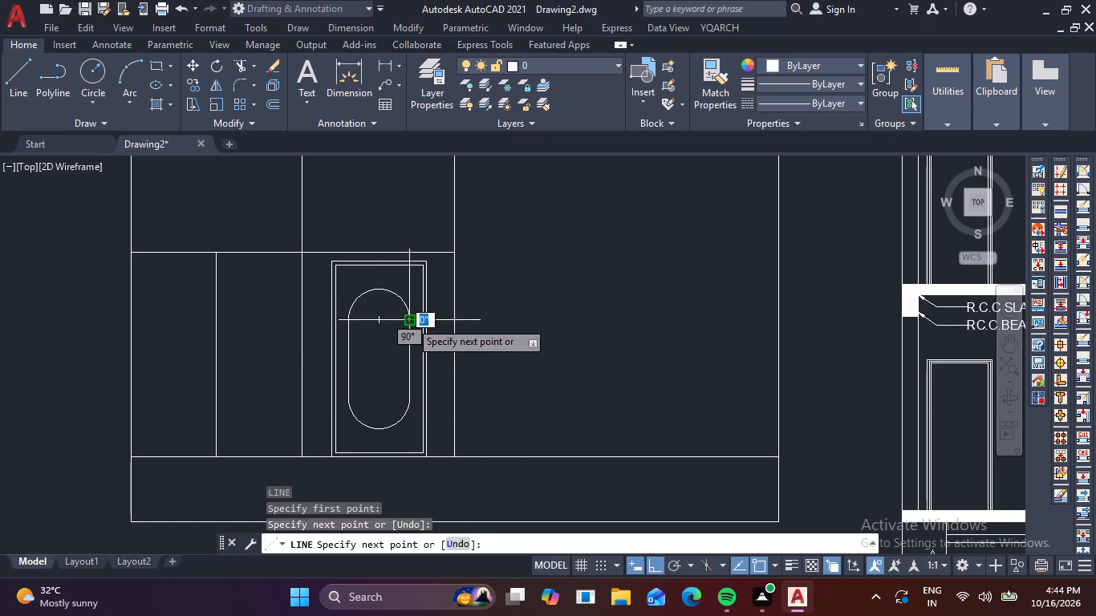
{"action": "key", "text": "space"}
{"action": "key", "text": "space"}
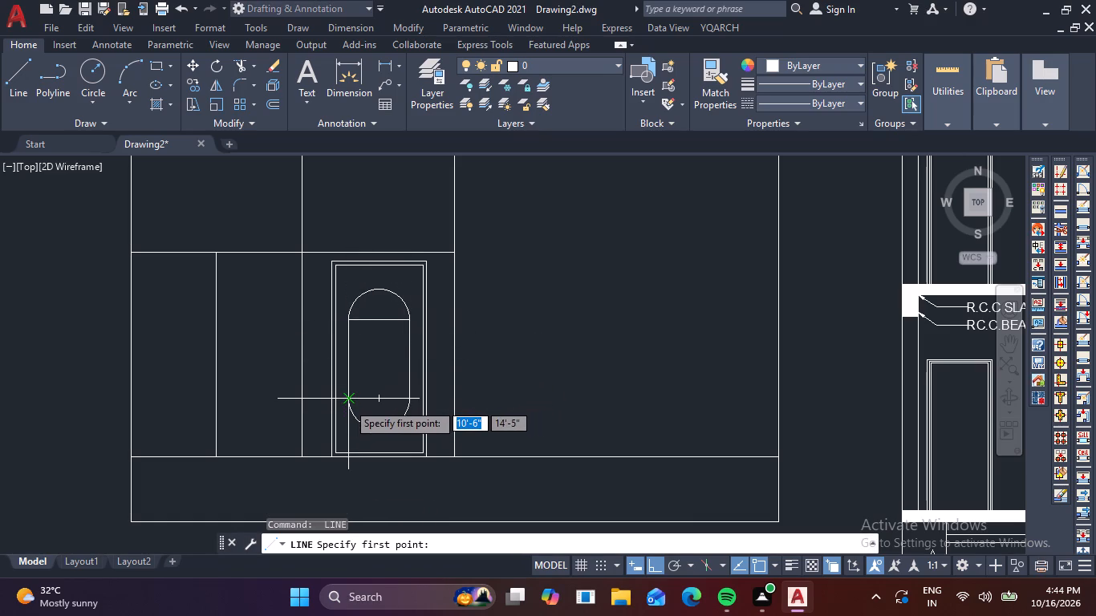
{"action": "left_click", "coordinate": [348, 399]}
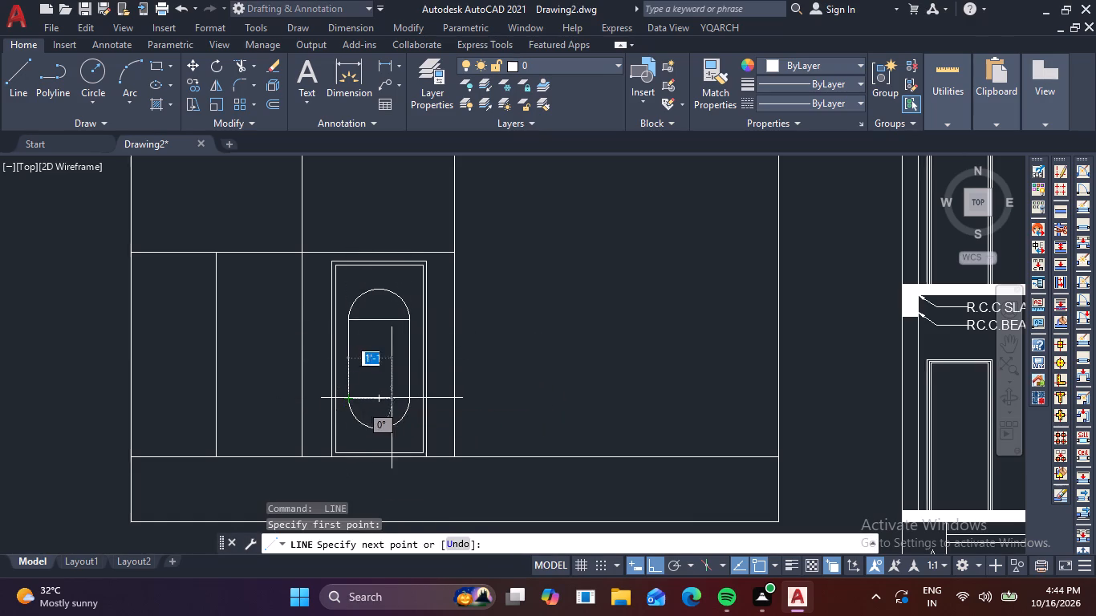
{"action": "left_click", "coordinate": [410, 399]}
{"action": "key", "text": "space"}
Draw two vertical lines about 3'-8" long between the panel's horizontals, one just left and one just right of its centre.
{"action": "key", "text": "space"}
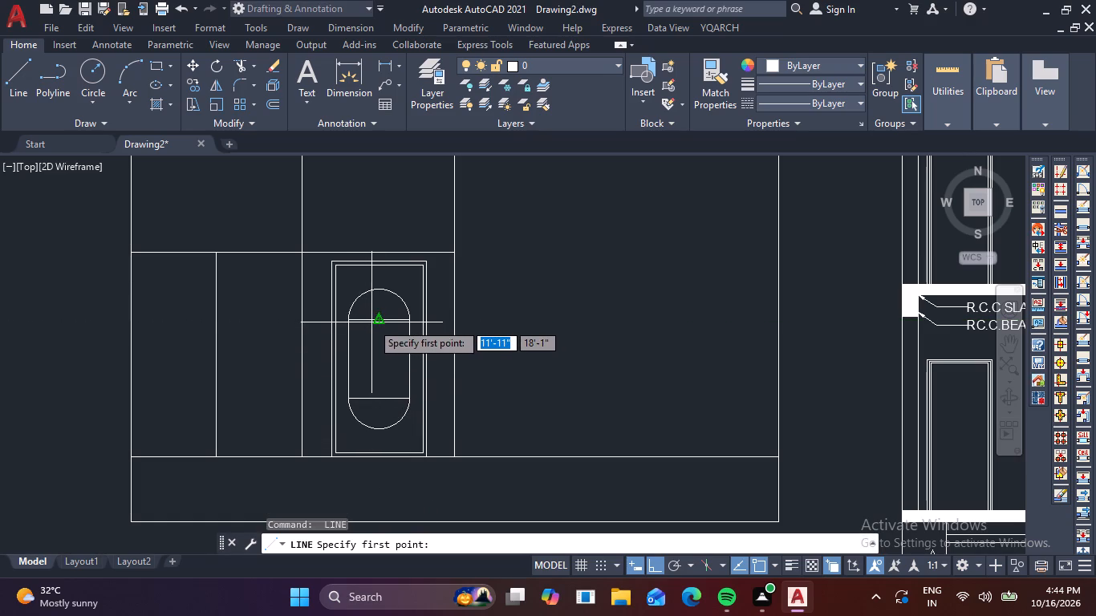
{"action": "scroll", "coordinate": [378, 320], "scroll_direction": "up", "scroll_amount": 2}
{"action": "middle_click", "coordinate": [378, 320]}
{"action": "scroll", "coordinate": [383, 322], "scroll_direction": "up", "scroll_amount": 1}
{"action": "middle_click_drag", "start_coordinate": [383, 322], "coordinate": [403, 290]}
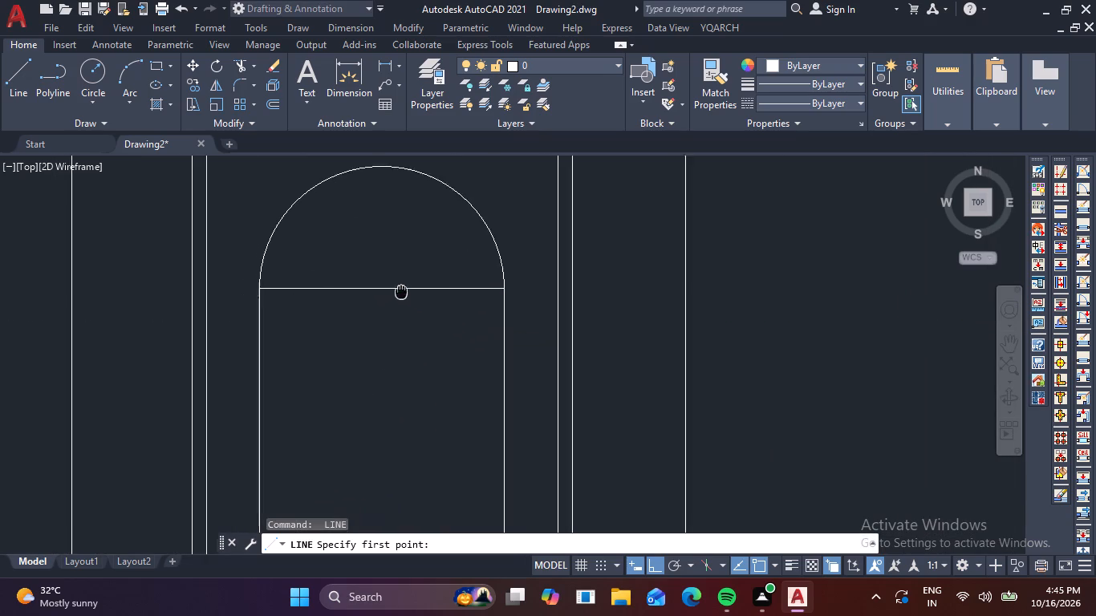
{"action": "middle_click_drag", "start_coordinate": [403, 290], "coordinate": [469, 184]}
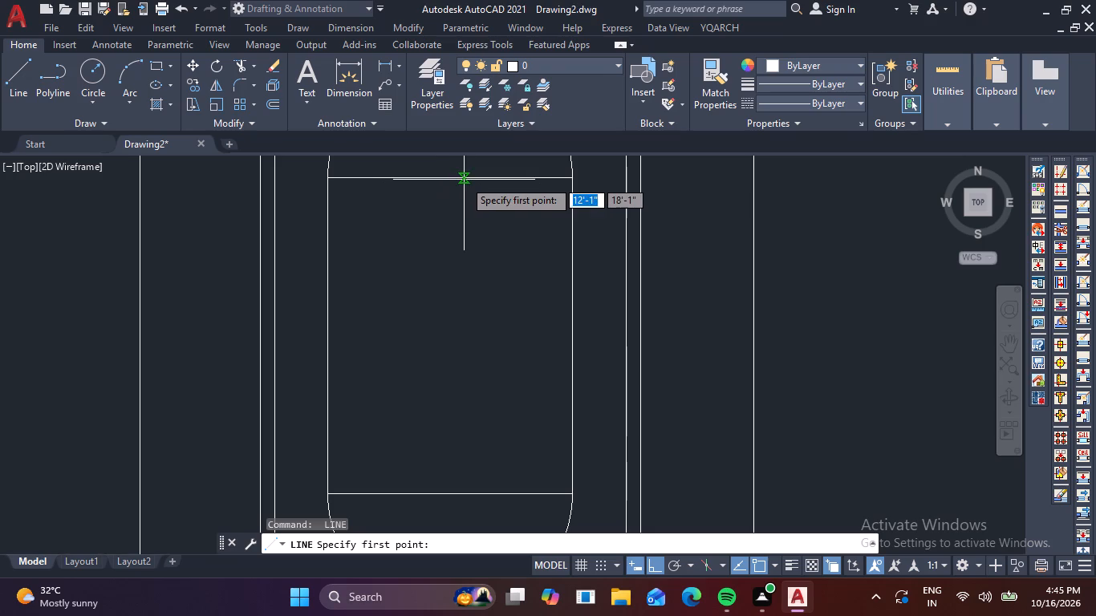
{"action": "left_click", "coordinate": [441, 180]}
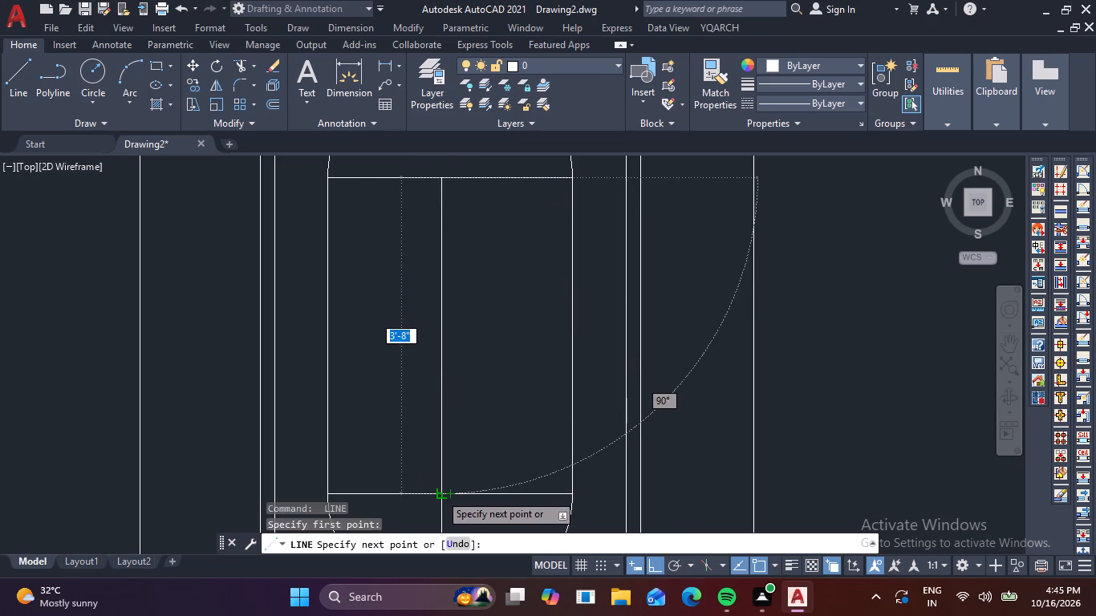
{"action": "left_click", "coordinate": [443, 492]}
{"action": "key", "text": "space"}
{"action": "key", "text": "space"}
{"action": "key", "text": "space"}
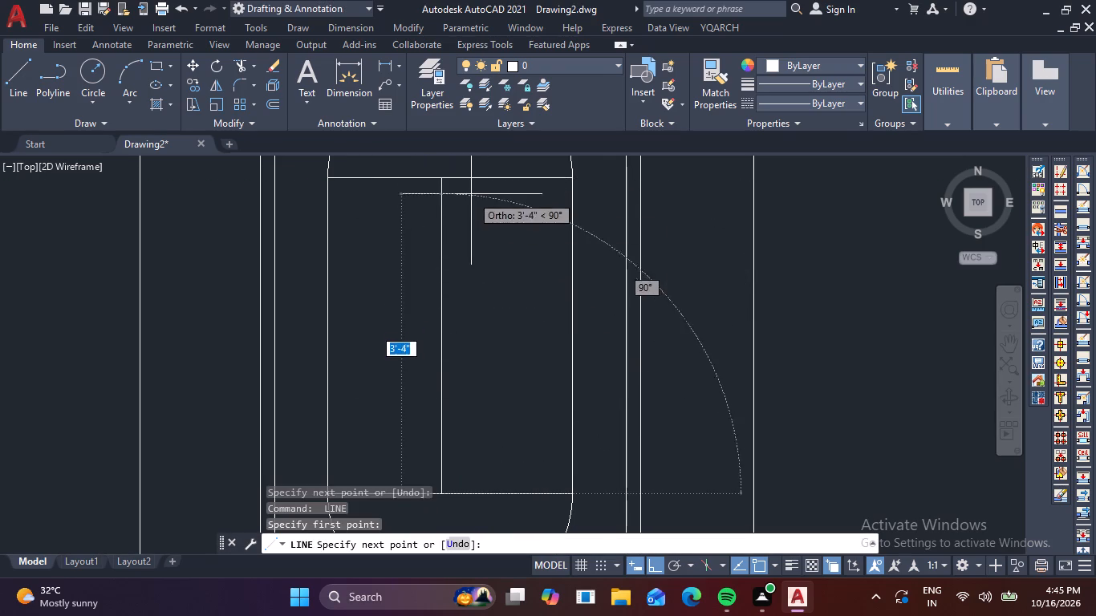
{"action": "key", "text": "space"}
{"action": "key", "text": "space"}
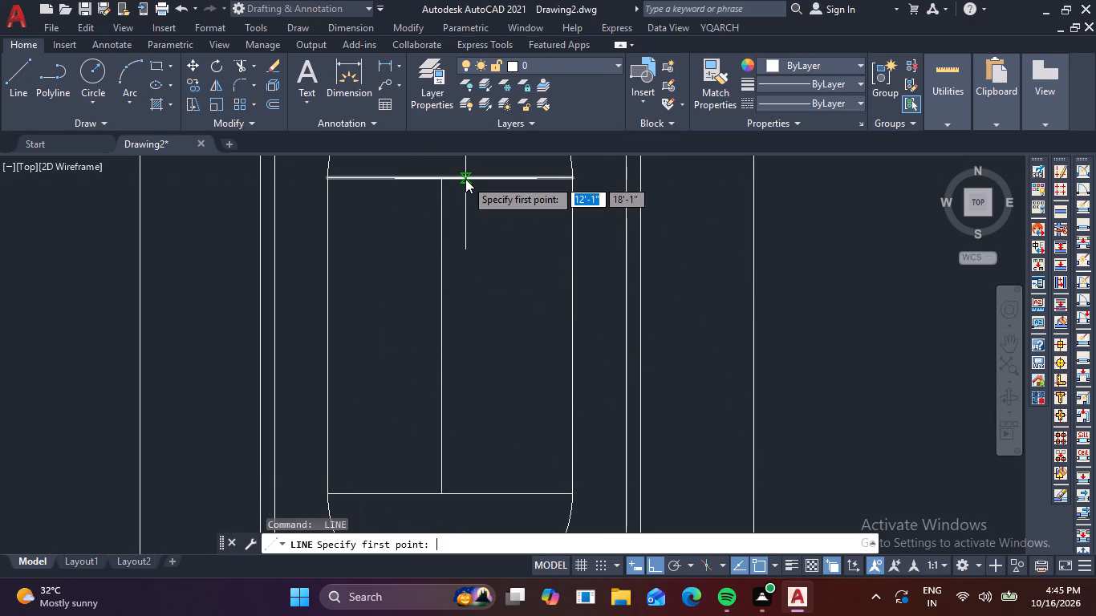
{"action": "left_click", "coordinate": [462, 180]}
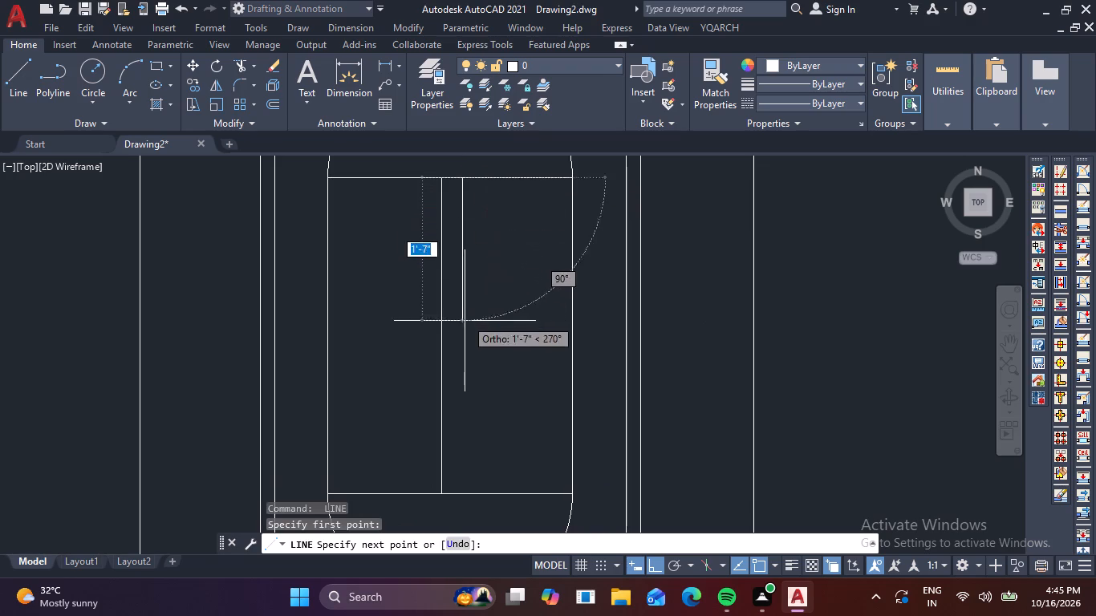
{"action": "left_click", "coordinate": [461, 492]}
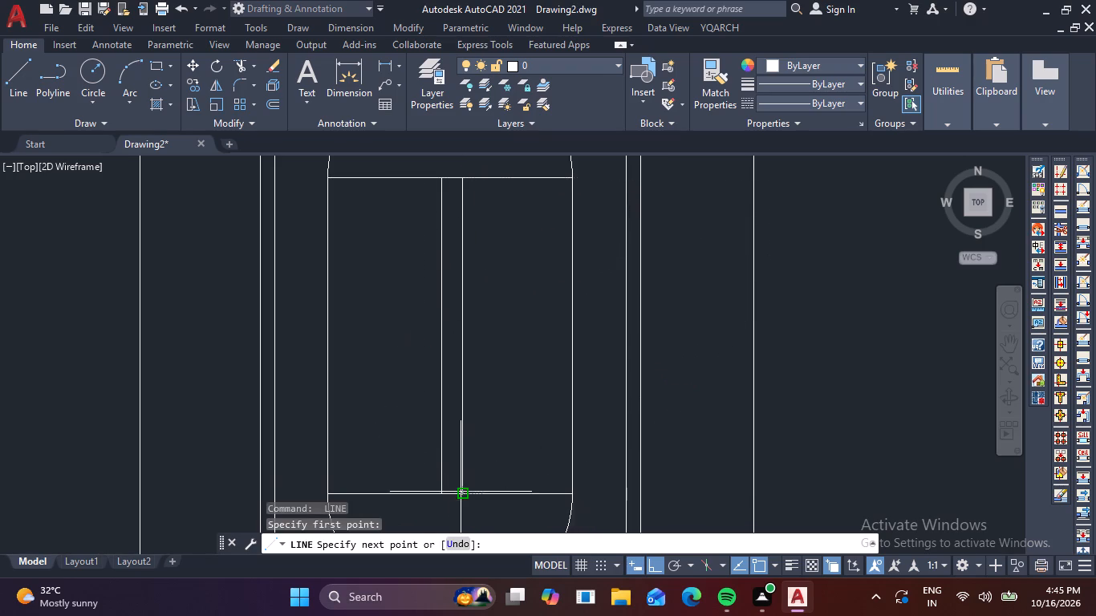
{"action": "key", "text": "space"}
Add three closely spaced full-height vertical lines between the horizontals, continuing rightward from the line just right of the panel's centre.
{"action": "key", "text": "space"}
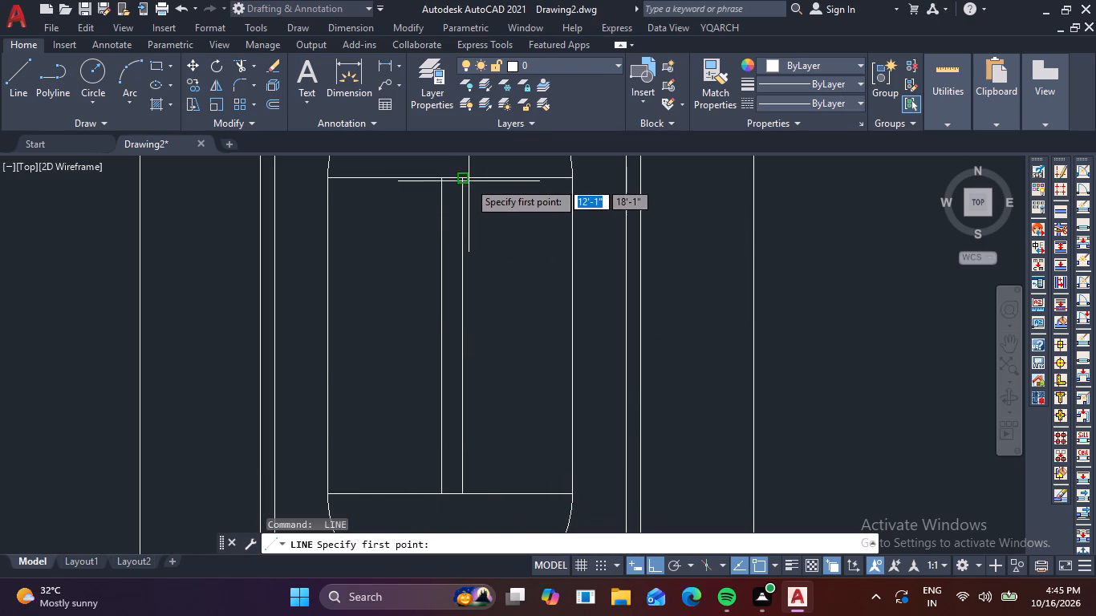
{"action": "left_click", "coordinate": [472, 180]}
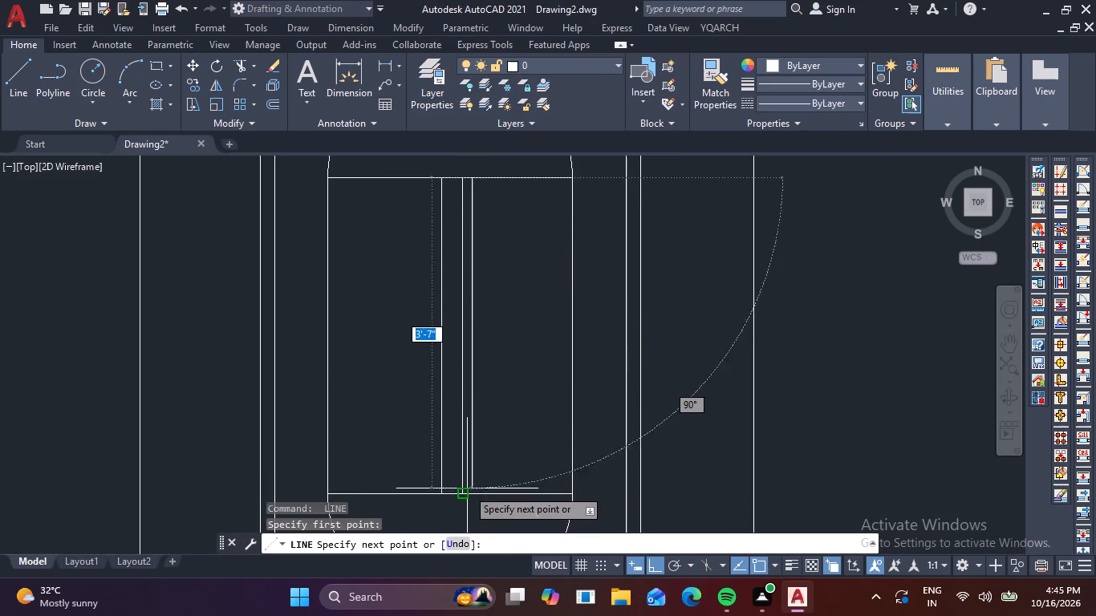
{"action": "left_click", "coordinate": [472, 497]}
{"action": "key", "text": "space"}
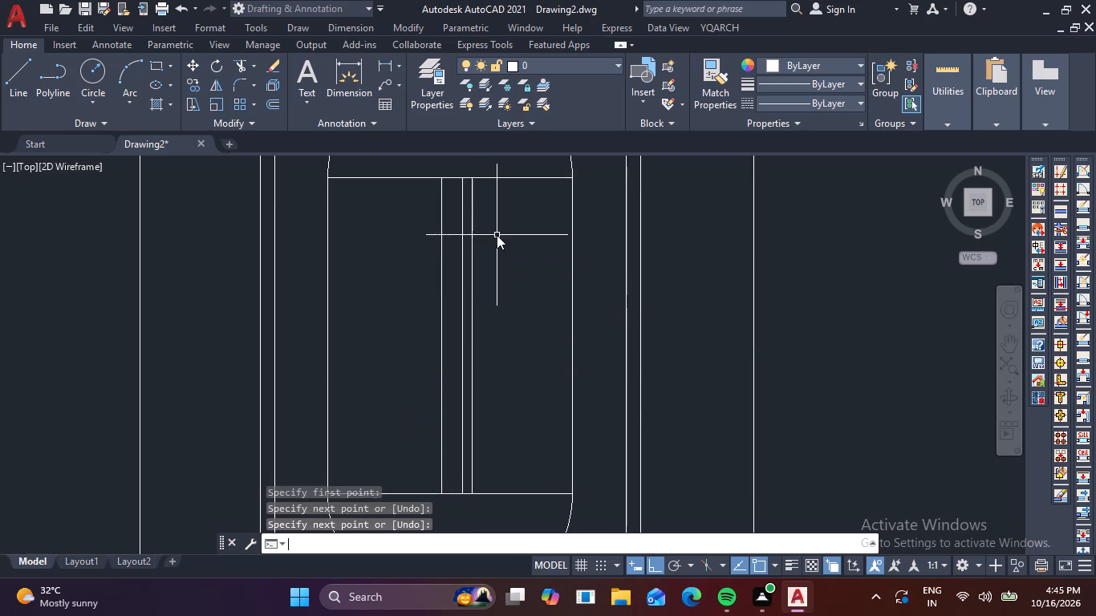
{"action": "key", "text": "space"}
{"action": "left_click", "coordinate": [481, 176]}
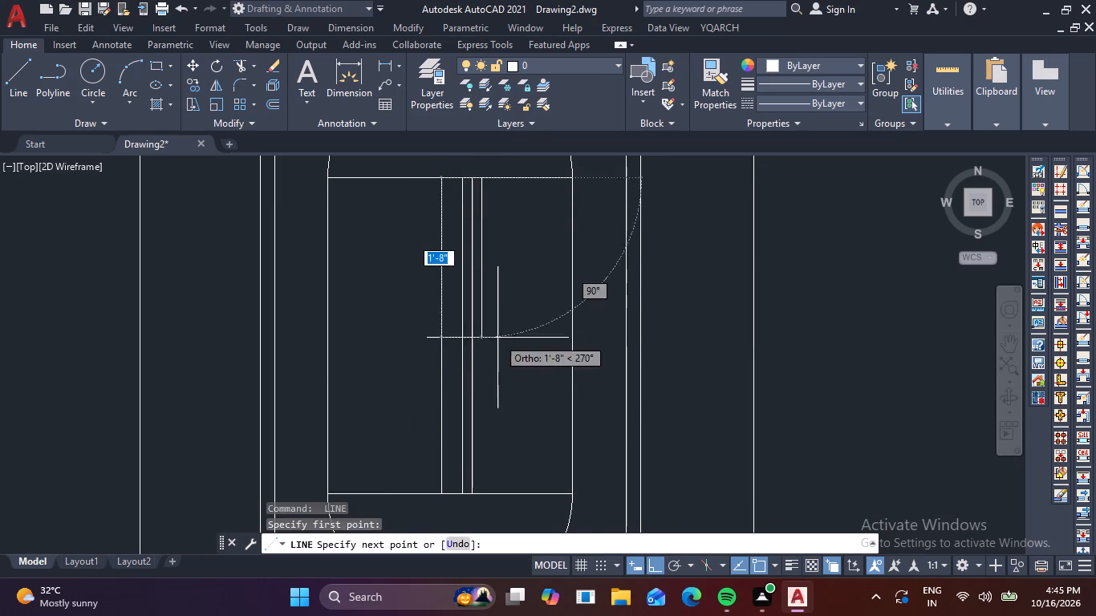
{"action": "left_click", "coordinate": [485, 493]}
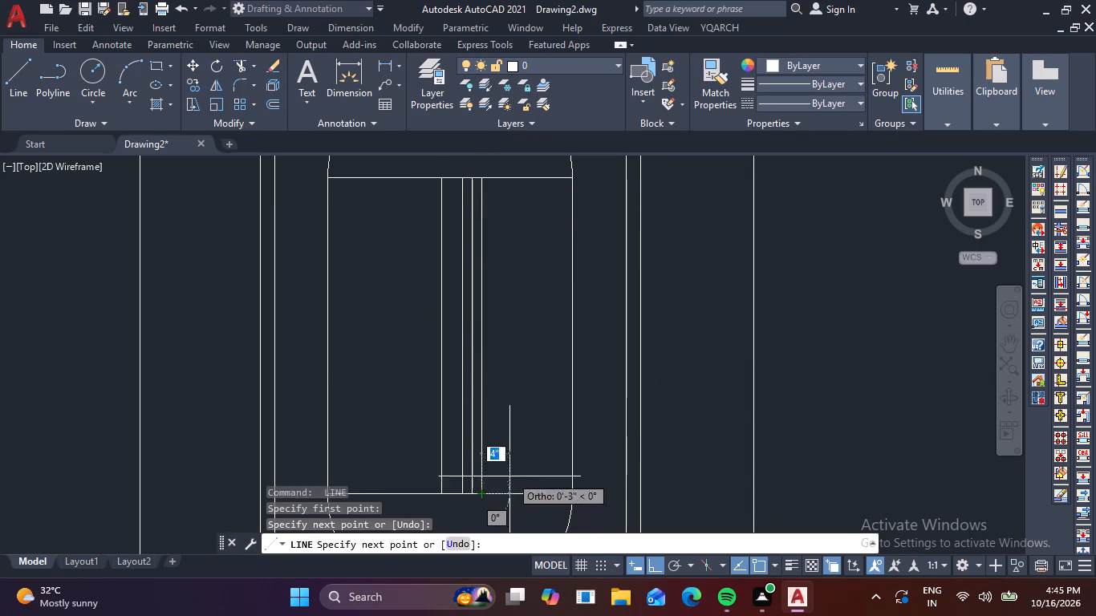
{"action": "key", "text": "space"}
{"action": "key", "text": "space"}
{"action": "left_click", "coordinate": [491, 180]}
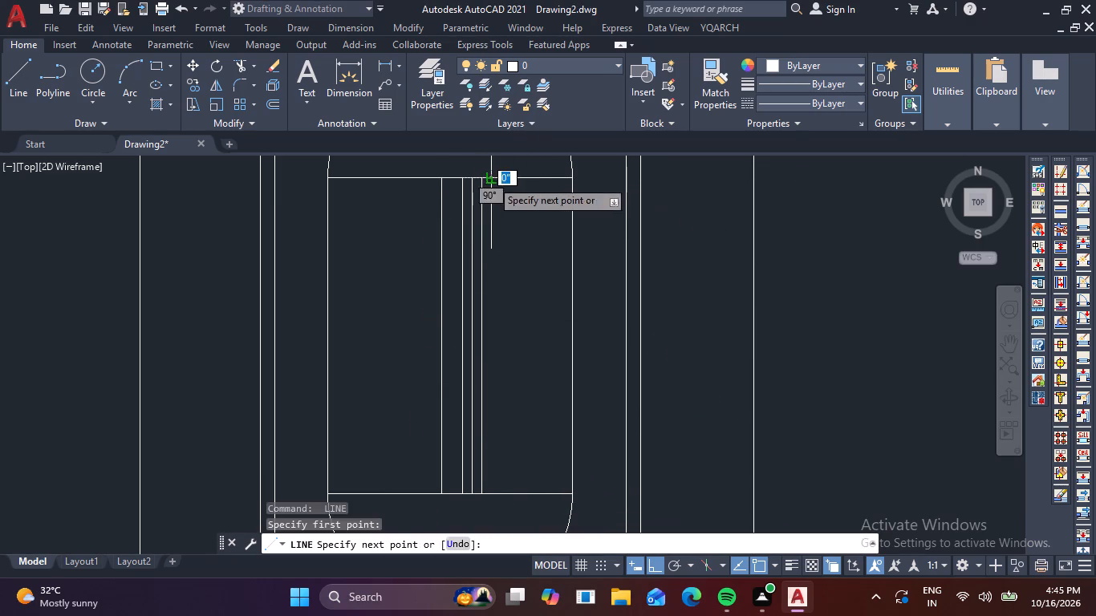
{"action": "left_click", "coordinate": [493, 490]}
{"action": "key", "text": "space"}
Add three more full-height vertical lines between the horizontals, continuing the narrow spacing across the middle of the panel's right half.
{"action": "key", "text": "space"}
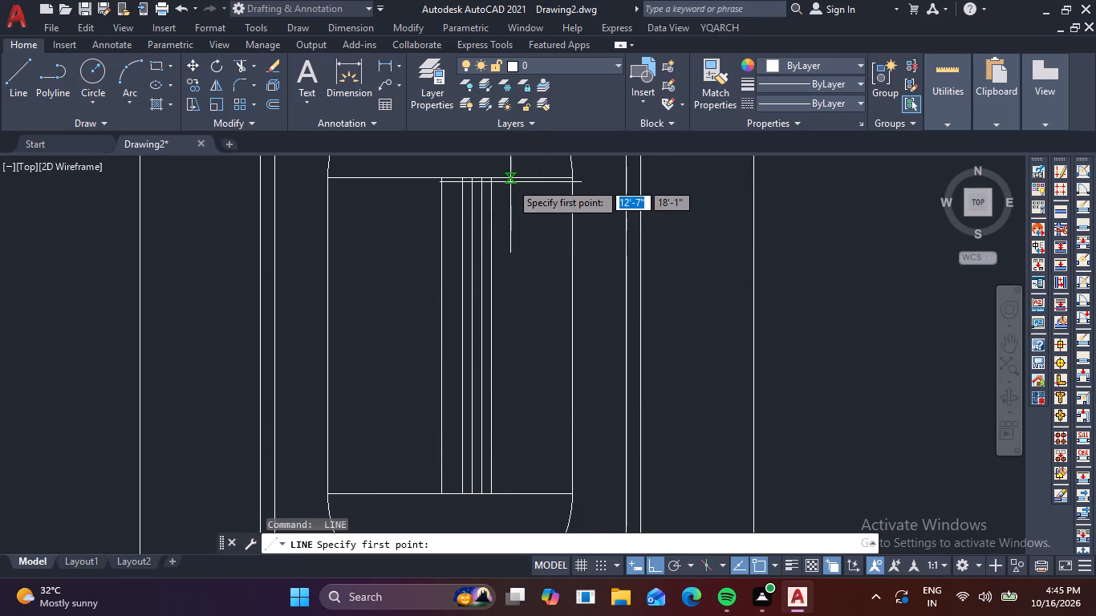
{"action": "left_click", "coordinate": [504, 180]}
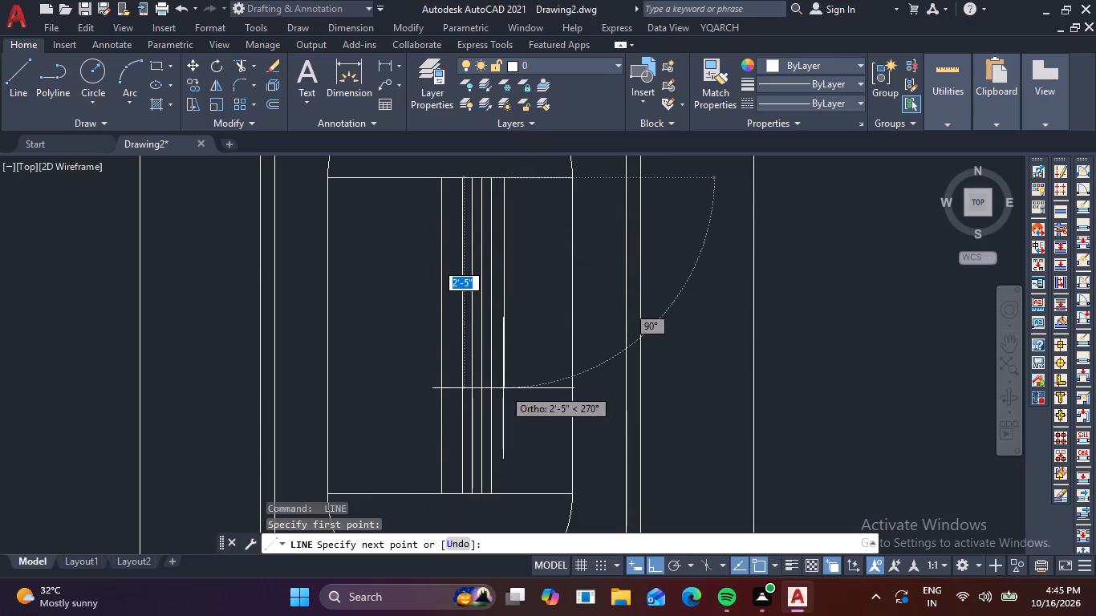
{"action": "left_click", "coordinate": [503, 496]}
{"action": "key", "text": "space"}
{"action": "key", "text": "space"}
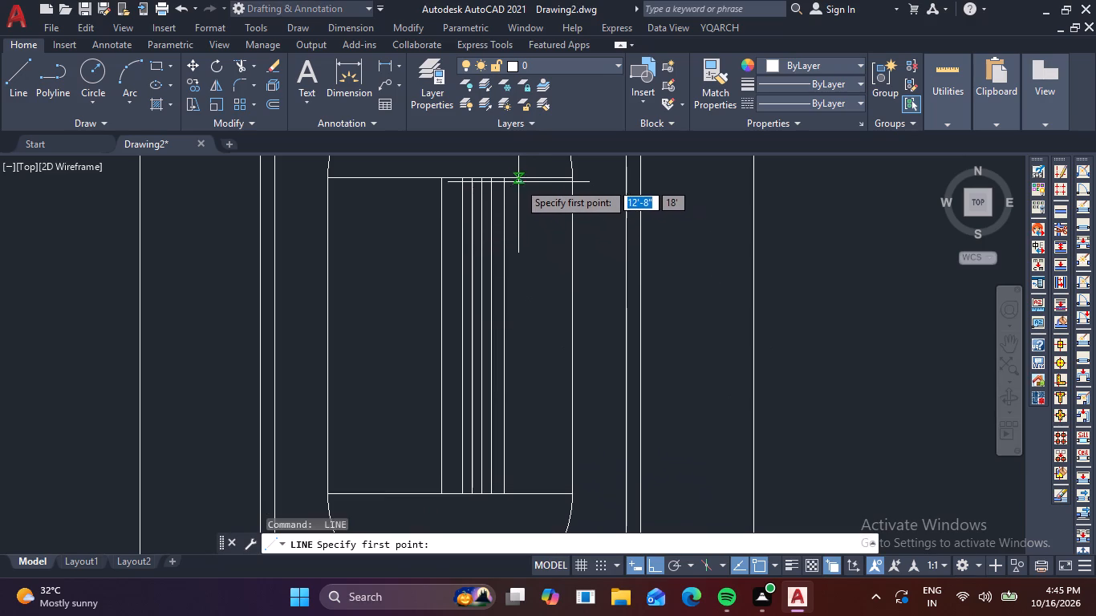
{"action": "left_click", "coordinate": [517, 184]}
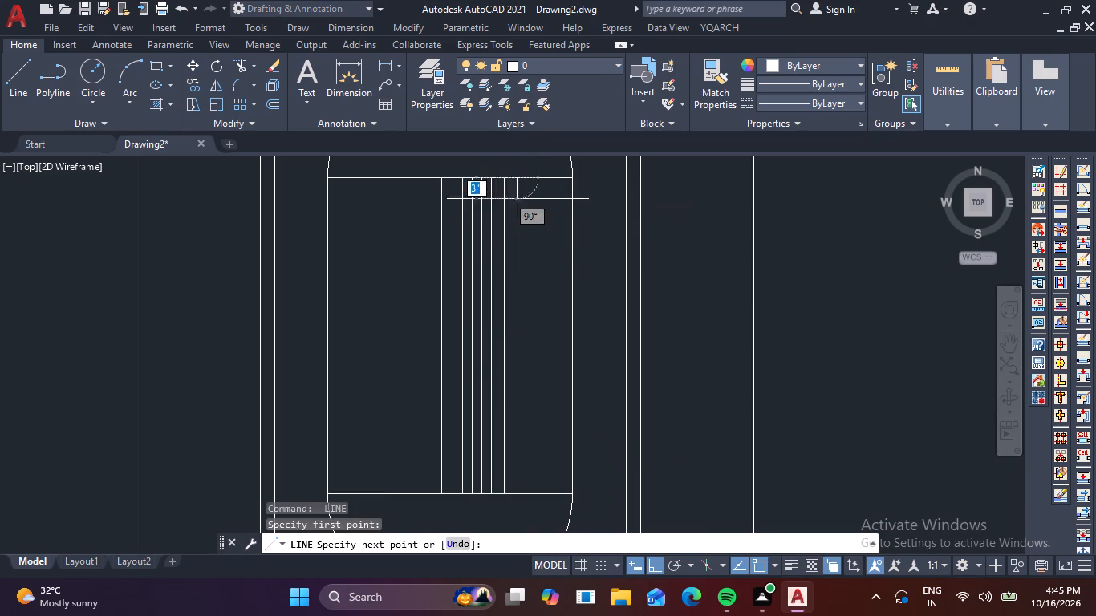
{"action": "left_click", "coordinate": [515, 493]}
{"action": "key", "text": "space"}
{"action": "key", "text": "space"}
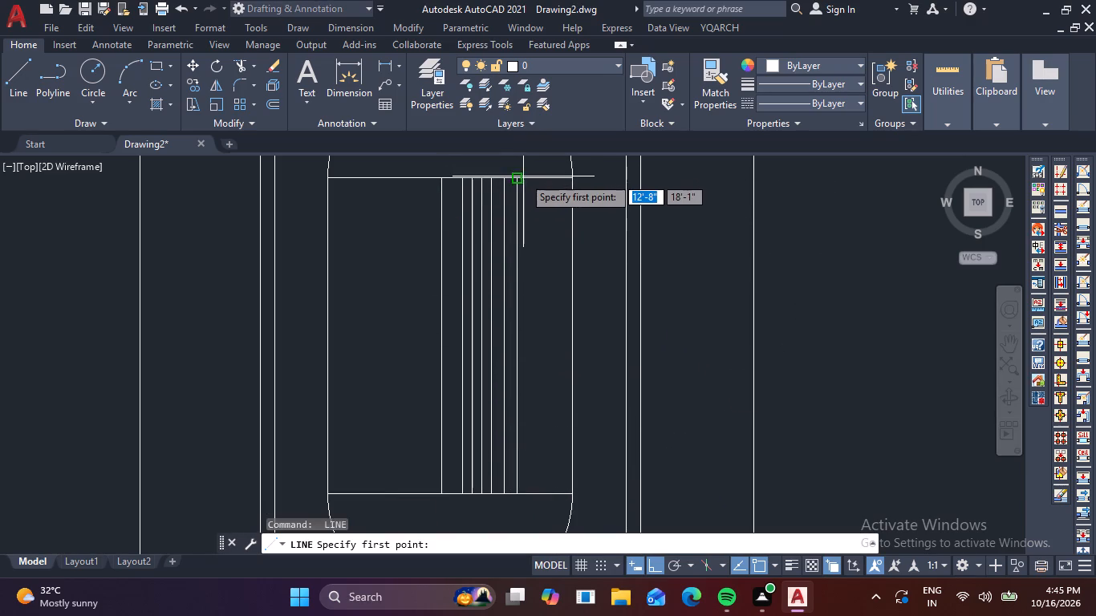
{"action": "left_click", "coordinate": [529, 180]}
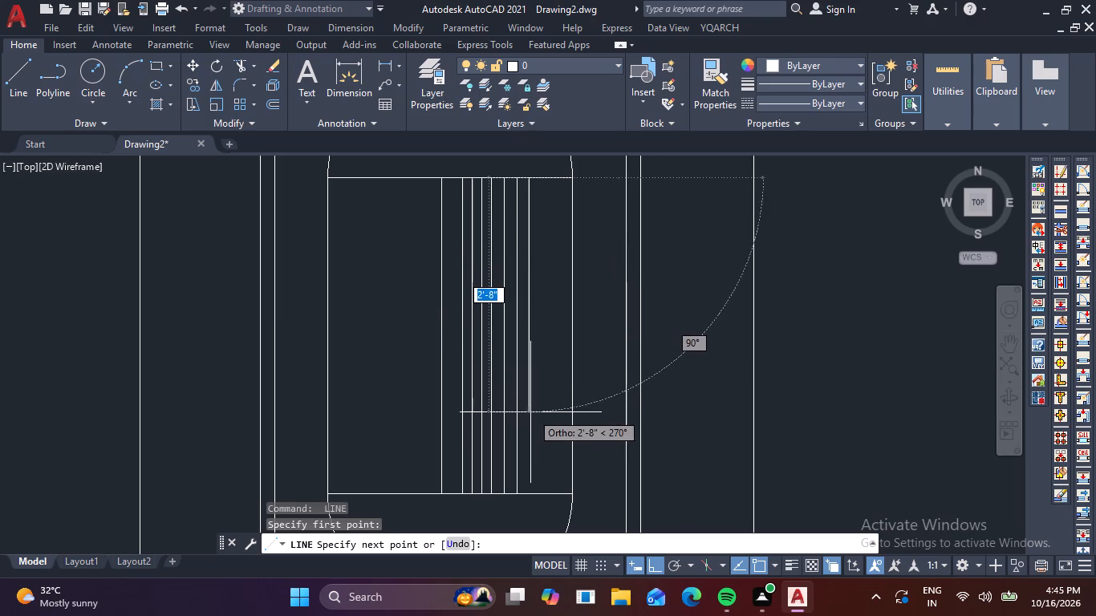
{"action": "left_click", "coordinate": [533, 495]}
{"action": "key", "text": "space"}
Draw the last three full-height vertical lines between the horizontals, filling the panel's right half up to its right side.
{"action": "key", "text": "space"}
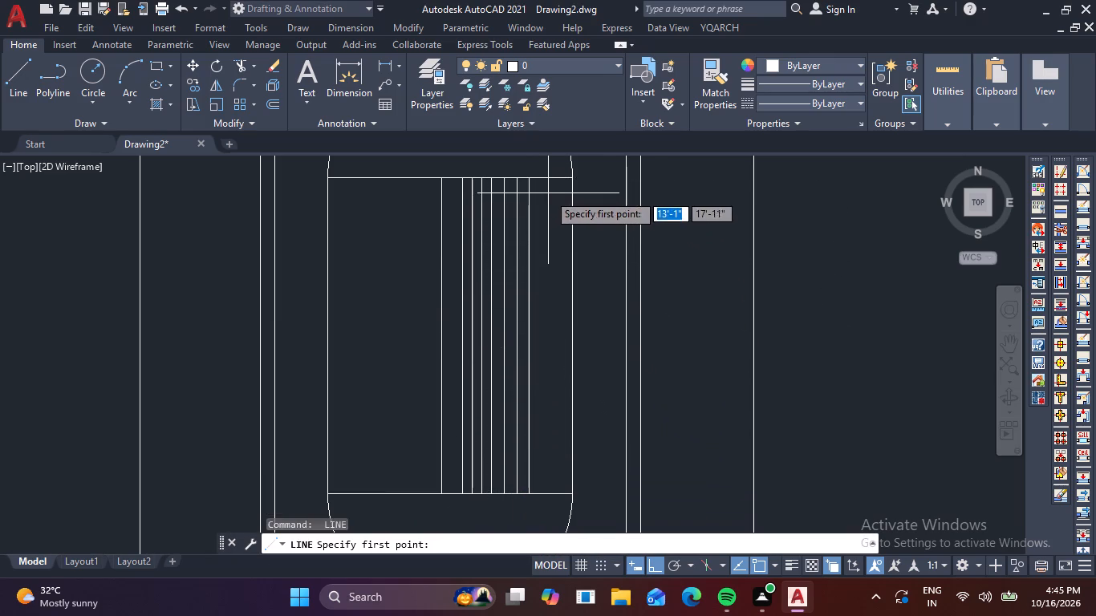
{"action": "left_click", "coordinate": [538, 179]}
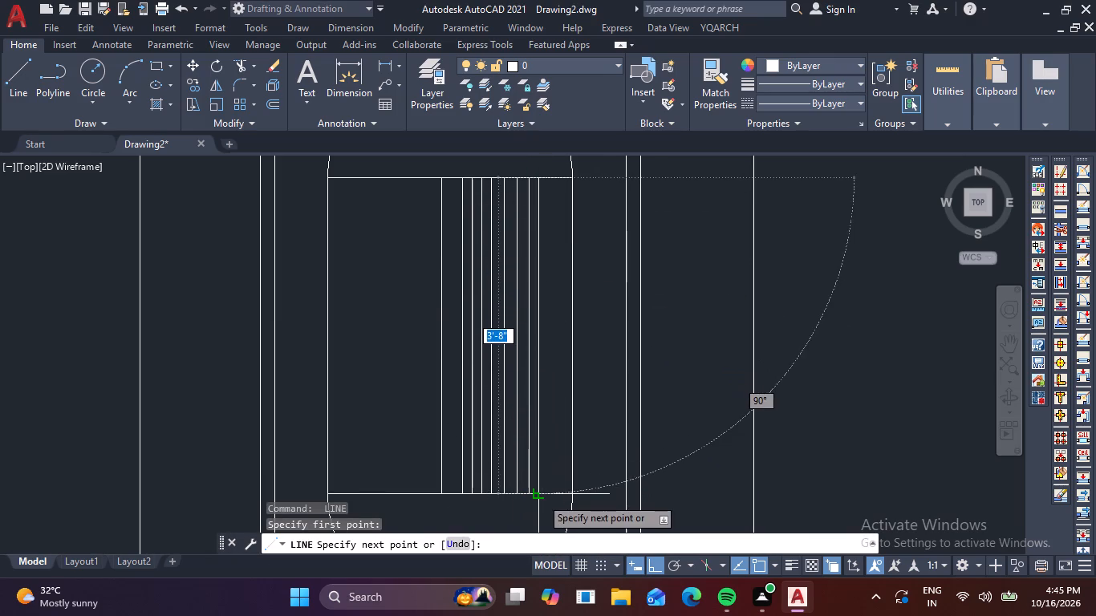
{"action": "left_click", "coordinate": [538, 496]}
{"action": "key", "text": "space"}
{"action": "key", "text": "space"}
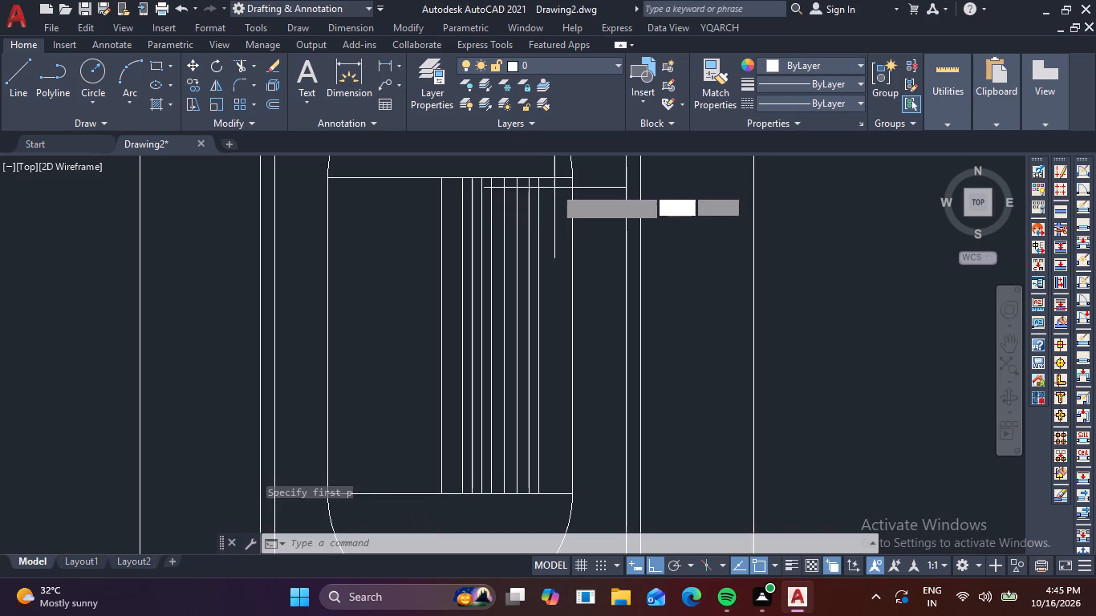
{"action": "left_click", "coordinate": [550, 178]}
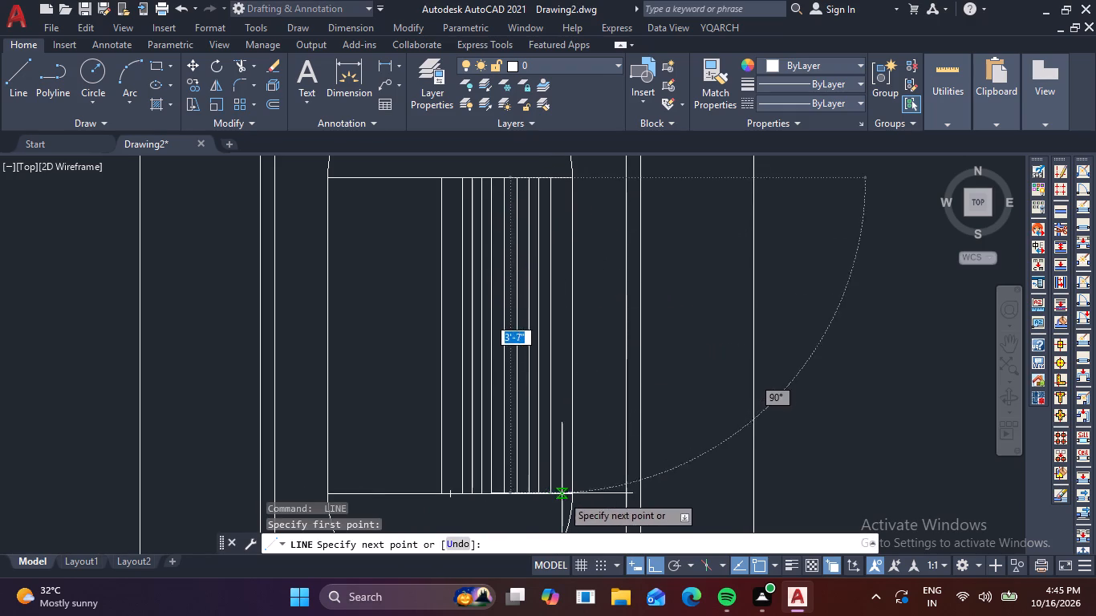
{"action": "left_click", "coordinate": [553, 497]}
{"action": "key", "text": "space"}
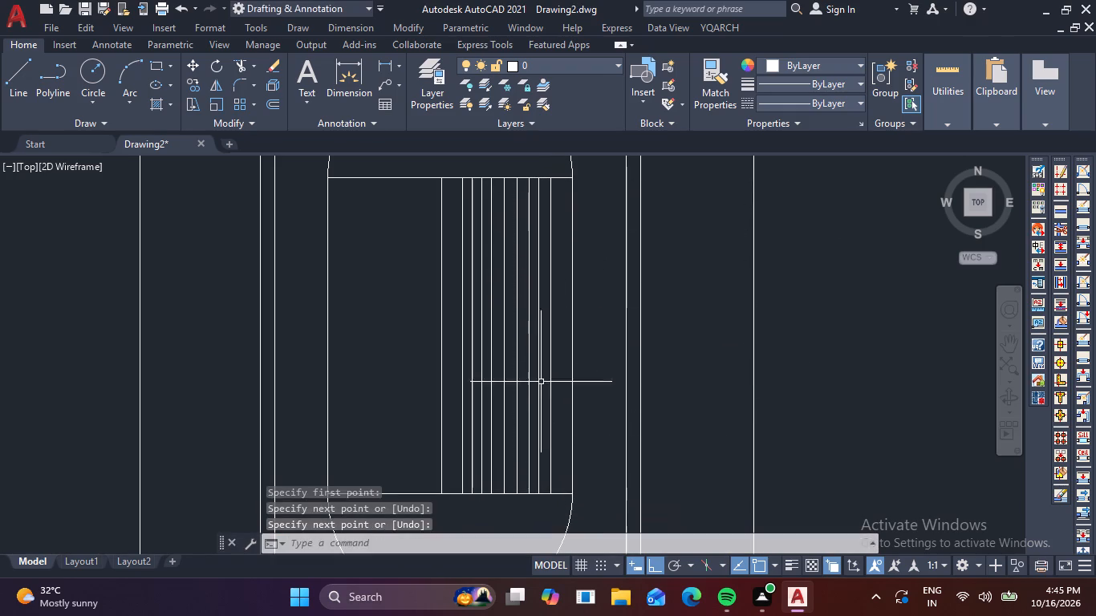
{"action": "key", "text": "space"}
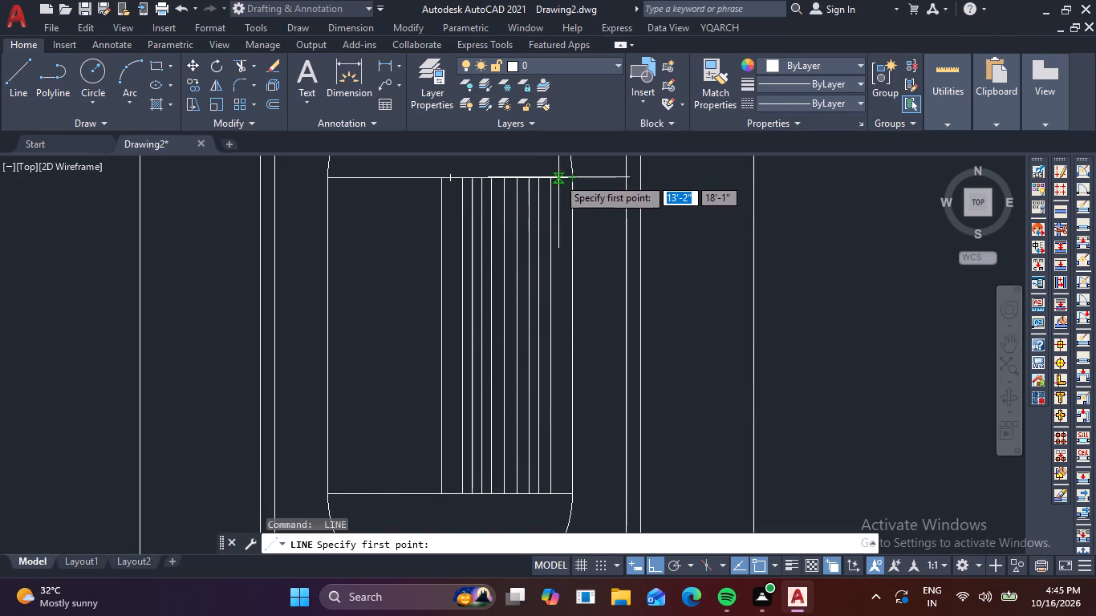
{"action": "left_click", "coordinate": [563, 181]}
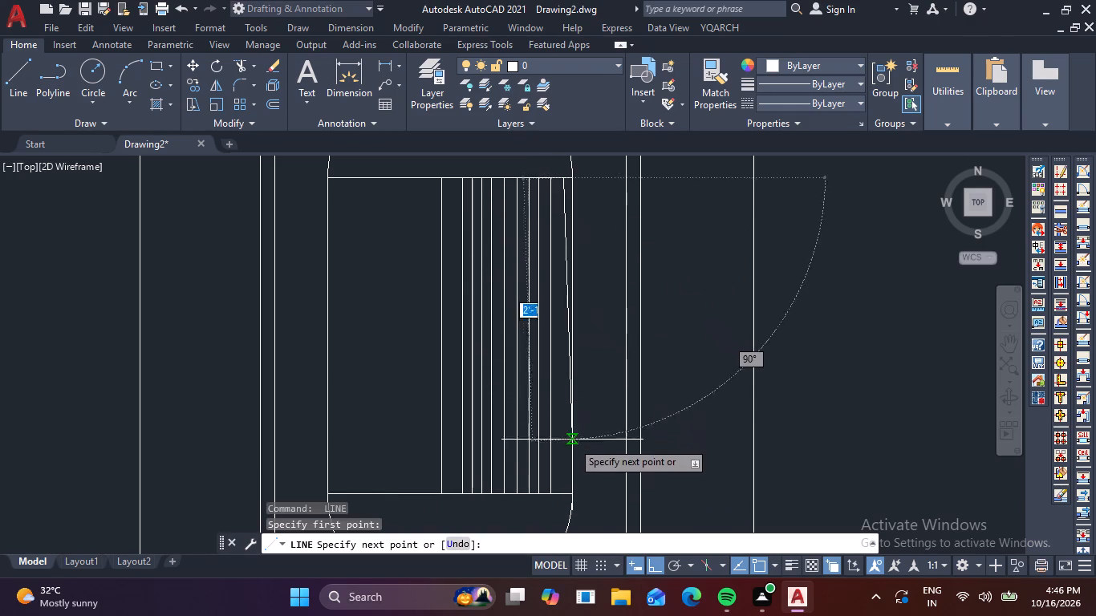
{"action": "left_click", "coordinate": [566, 499]}
{"action": "key", "text": "space"}
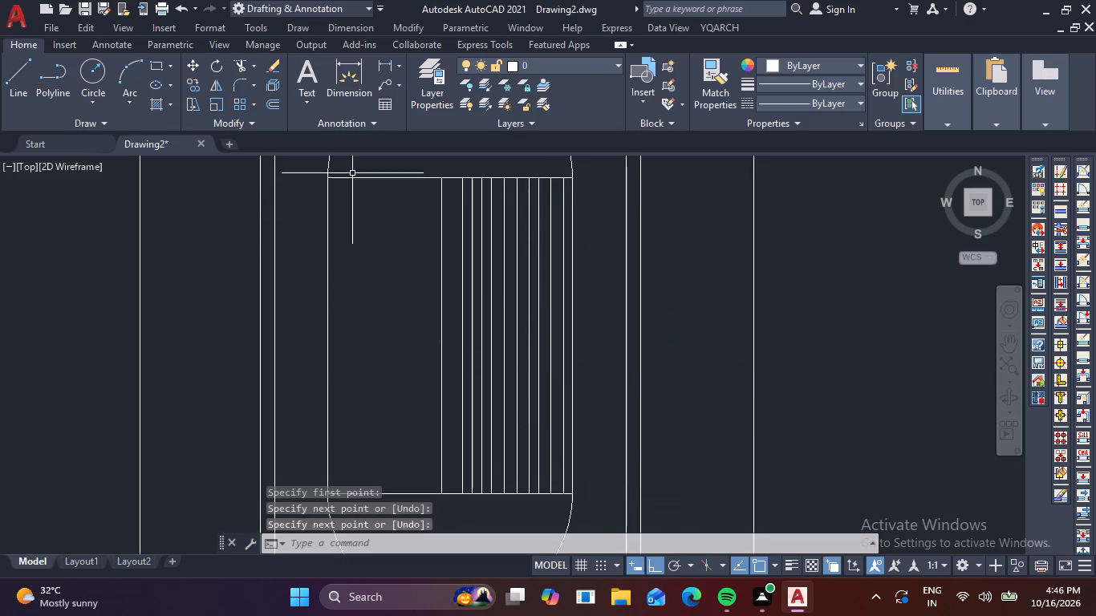
Draw one full-height vertical line between the horizontals, just left of the leftmost inner vertical line.
{"action": "key", "text": "space"}
{"action": "left_click", "coordinate": [431, 179]}
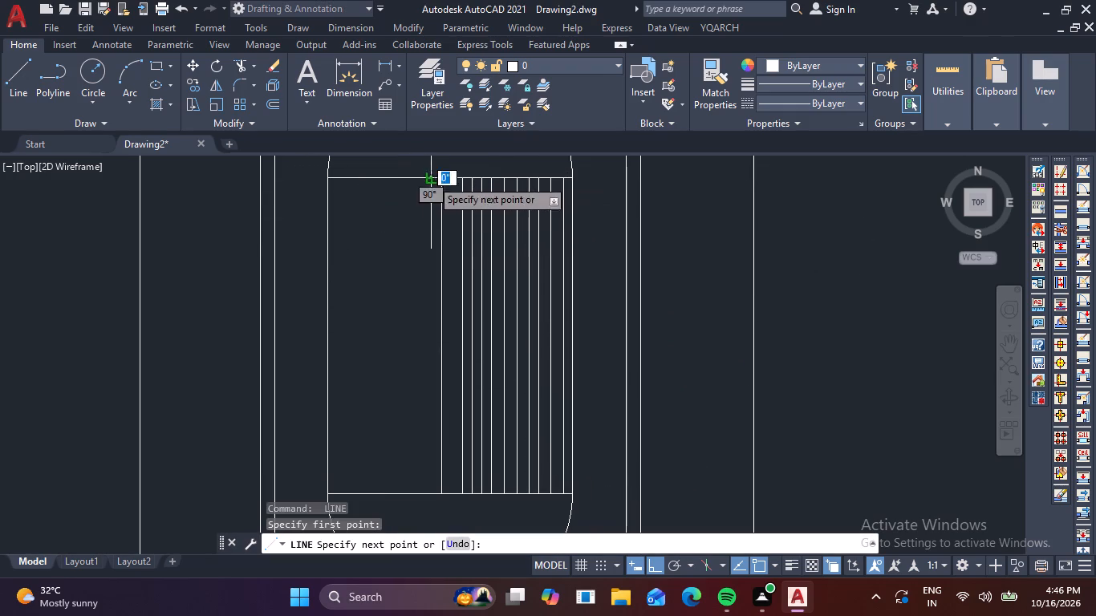
{"action": "left_click", "coordinate": [433, 493]}
{"action": "key", "text": "space"}
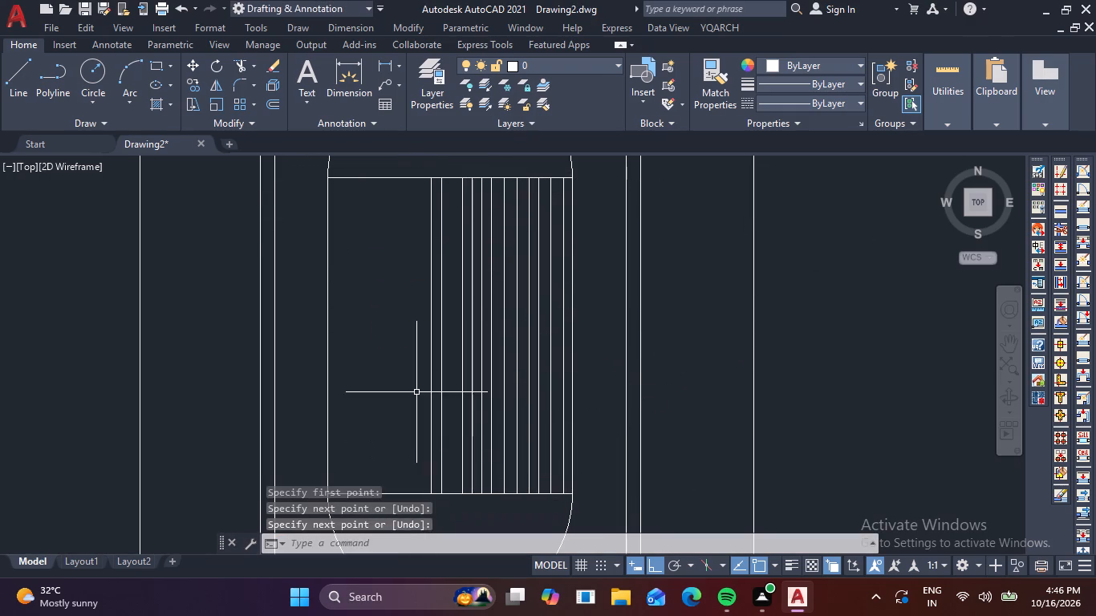
{"action": "middle_click_drag", "start_coordinate": [415, 391], "coordinate": [462, 366]}
{"action": "middle_click_drag", "start_coordinate": [453, 375], "coordinate": [452, 396]}
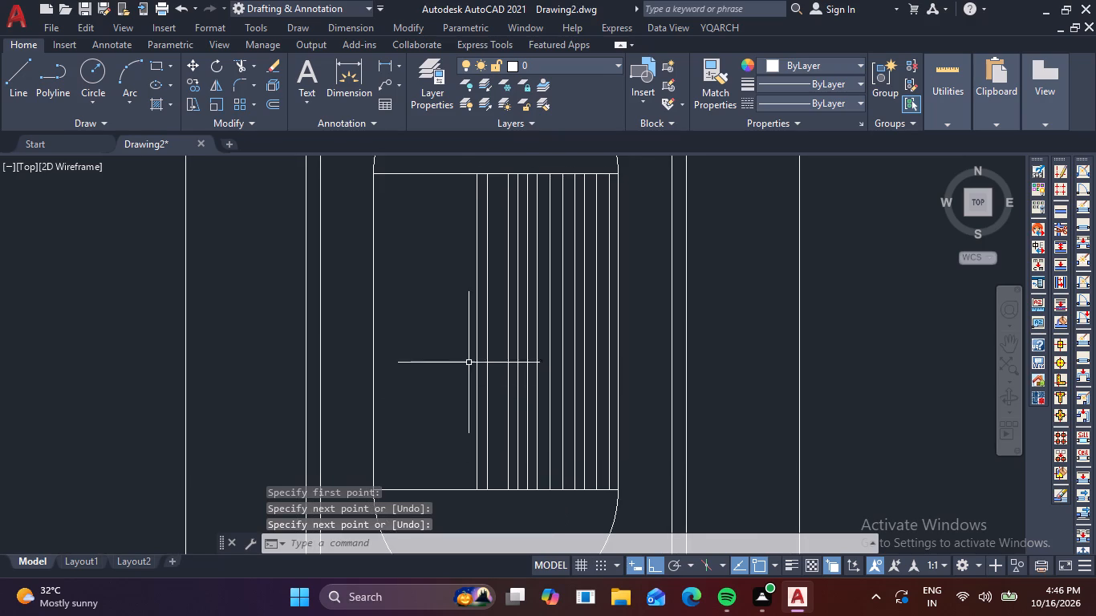
Draw three closely spaced full-height vertical lines between the horizontals, continuing leftward from the leftmost inner vertical line.
{"action": "key", "text": "space"}
{"action": "left_click", "coordinate": [465, 175]}
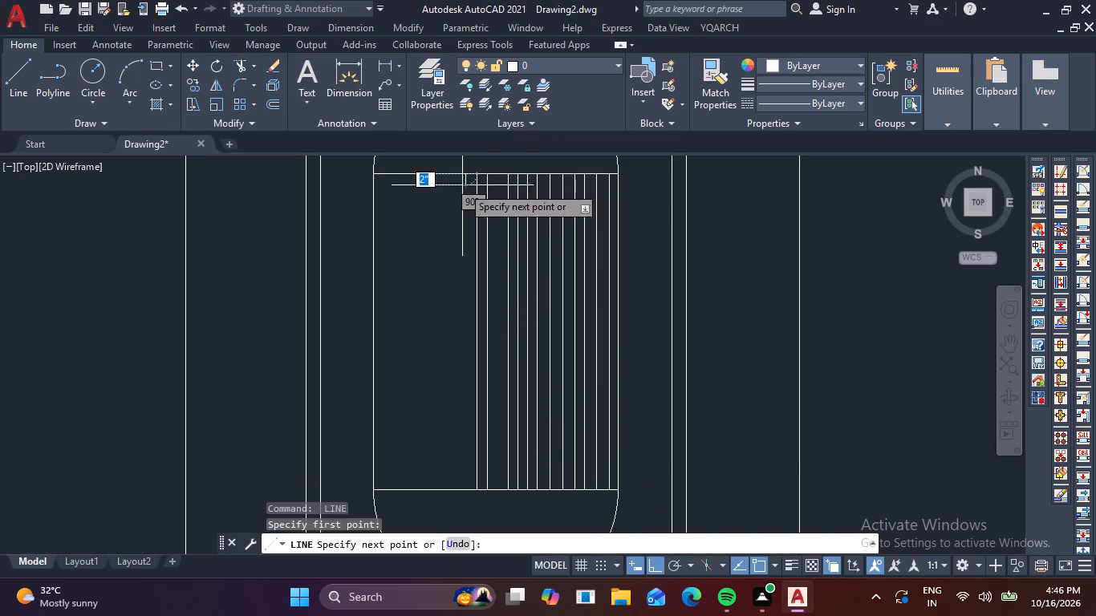
{"action": "left_click", "coordinate": [460, 491]}
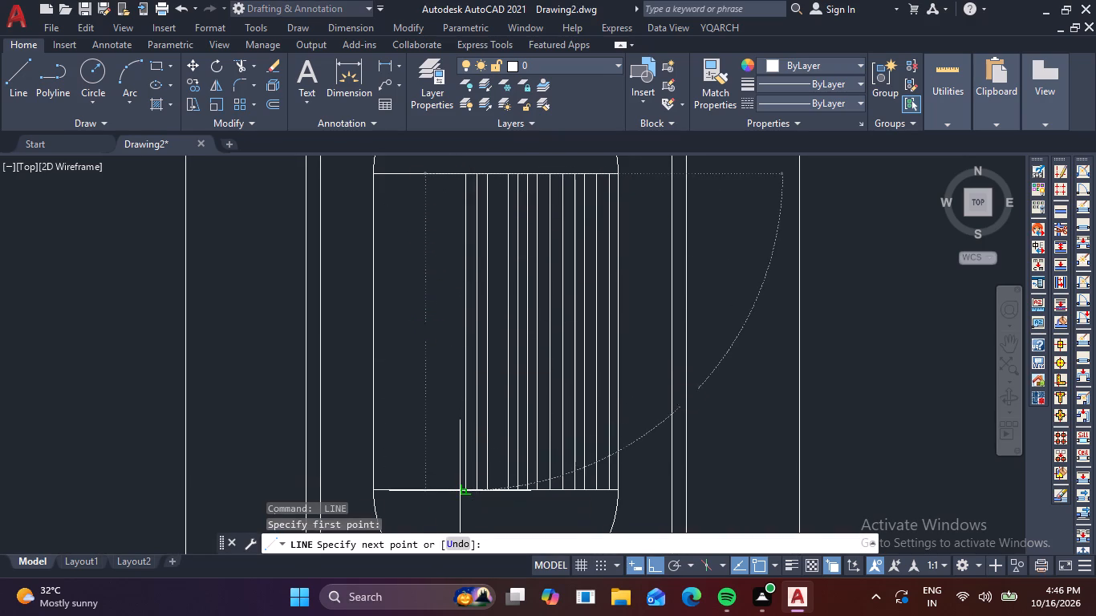
{"action": "key", "text": "space"}
{"action": "key", "text": "space"}
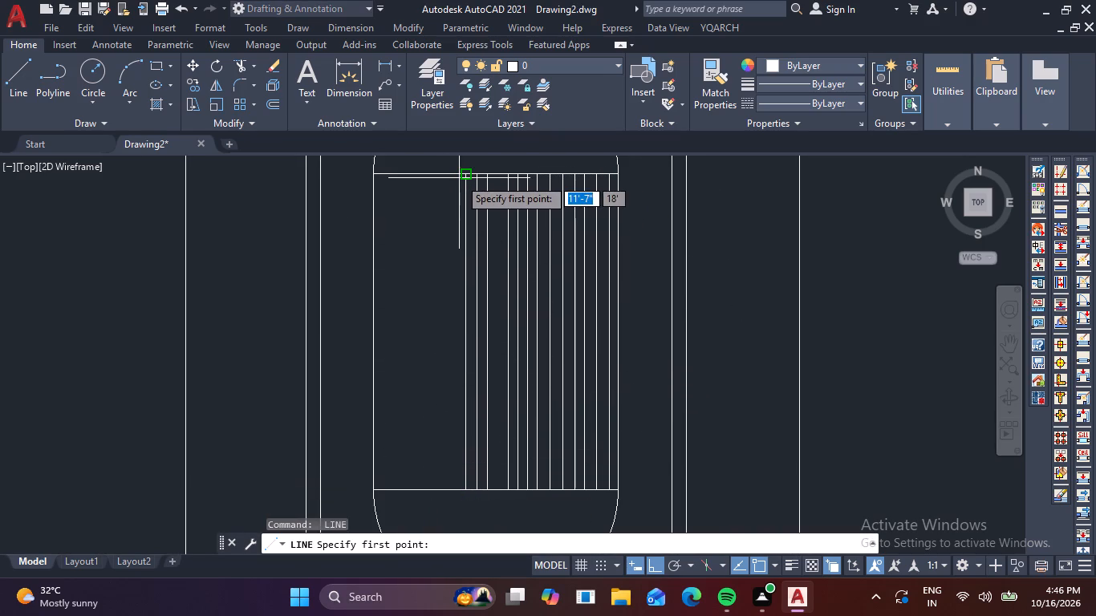
{"action": "left_click", "coordinate": [457, 176]}
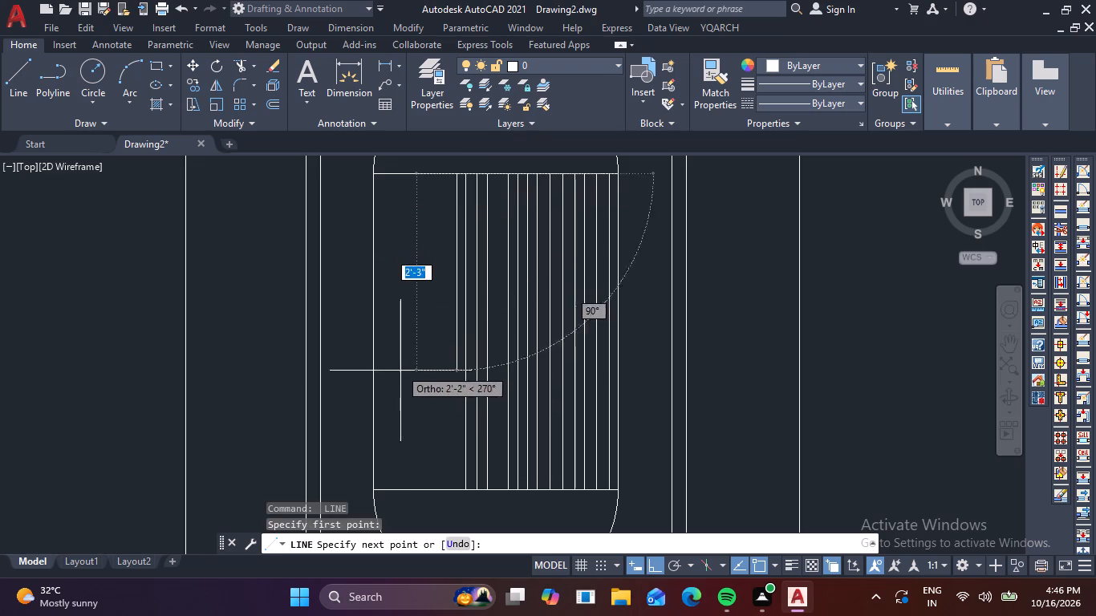
{"action": "left_click", "coordinate": [458, 489]}
{"action": "key", "text": "space"}
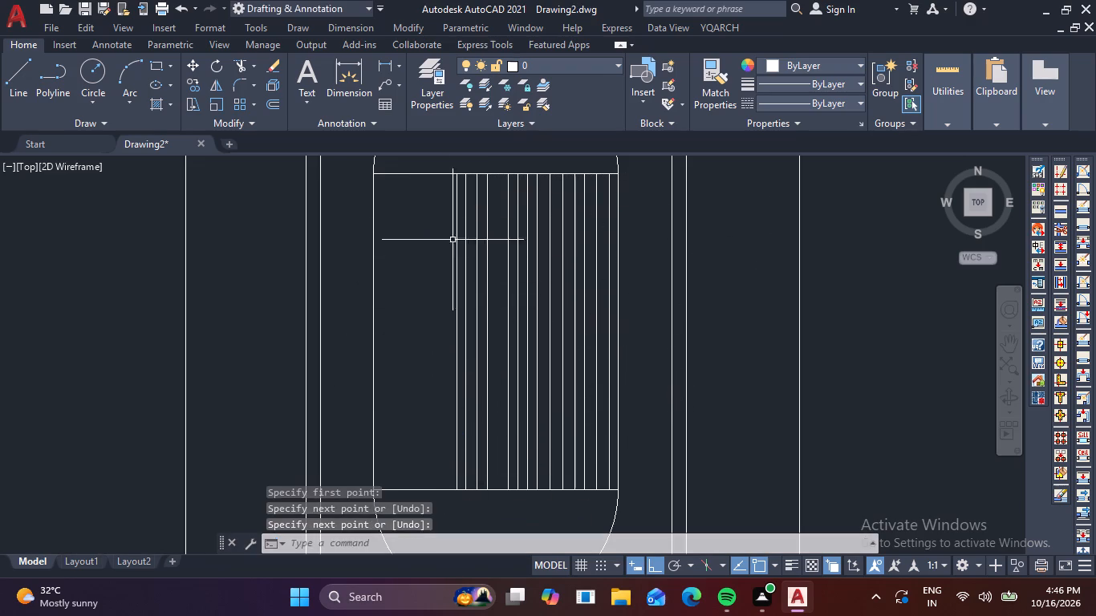
{"action": "key", "text": "space"}
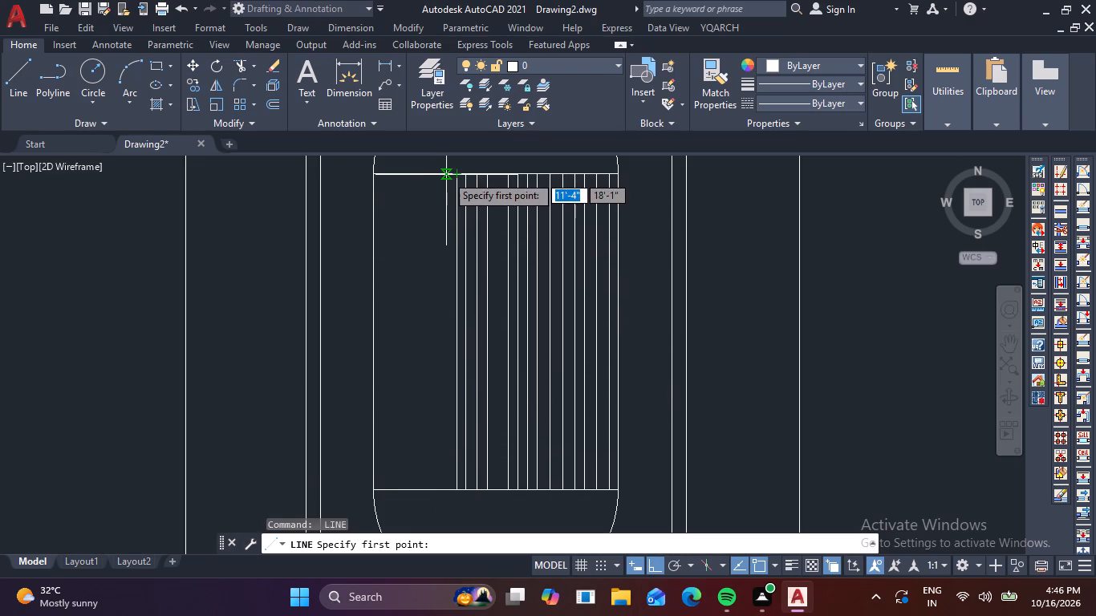
{"action": "left_click", "coordinate": [446, 175]}
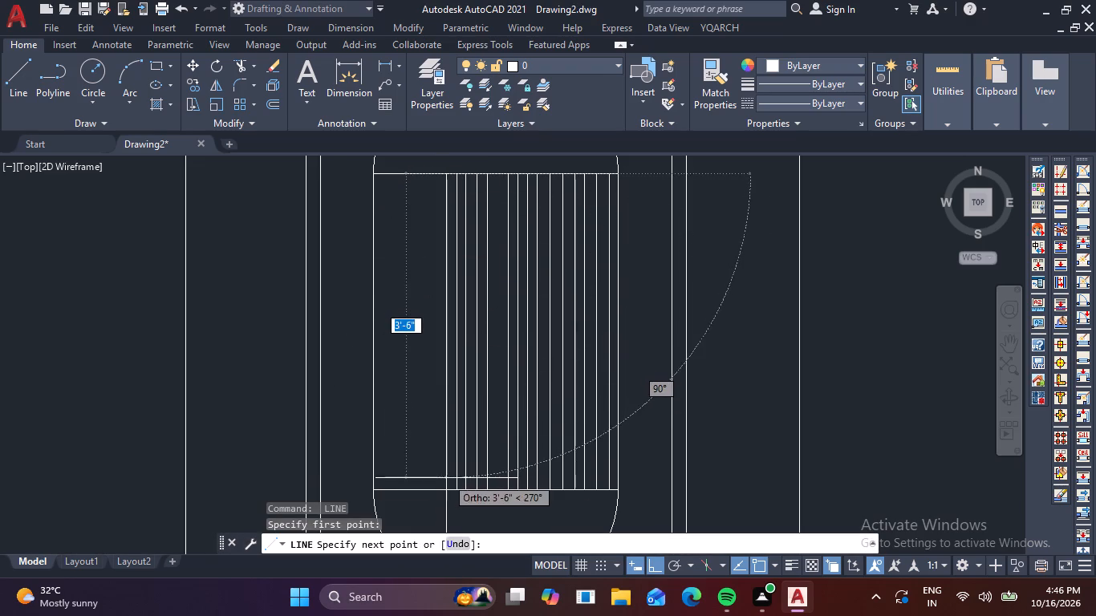
{"action": "left_click", "coordinate": [448, 487]}
{"action": "key", "text": "space"}
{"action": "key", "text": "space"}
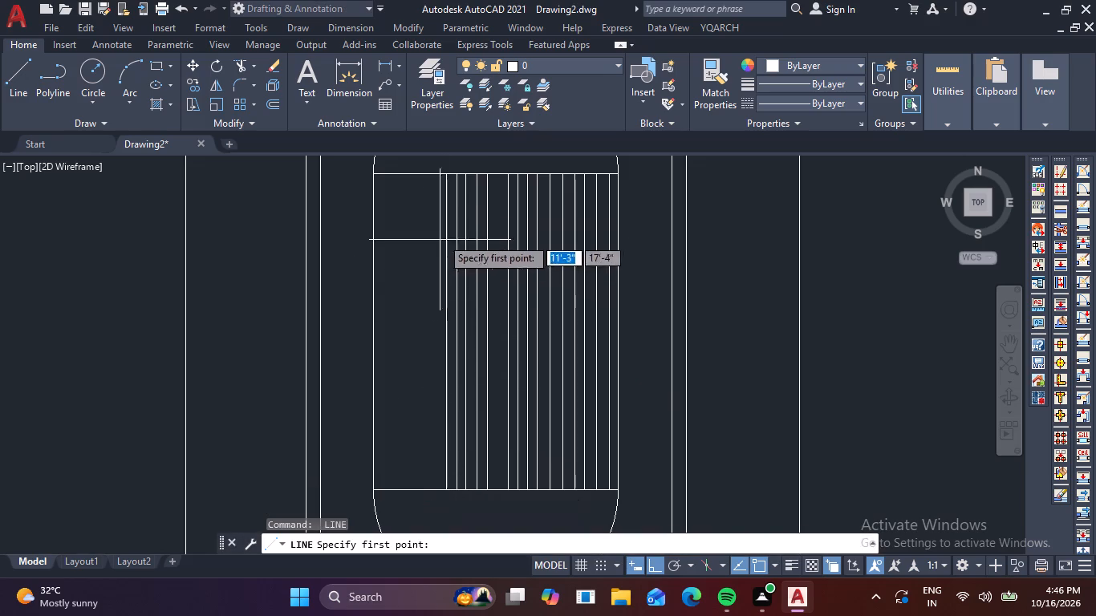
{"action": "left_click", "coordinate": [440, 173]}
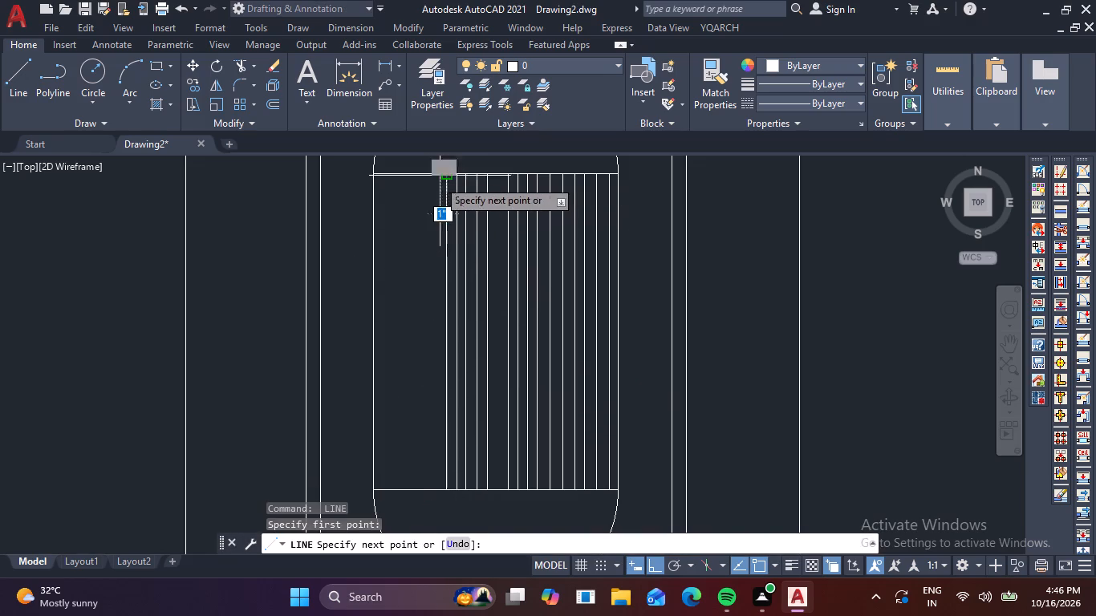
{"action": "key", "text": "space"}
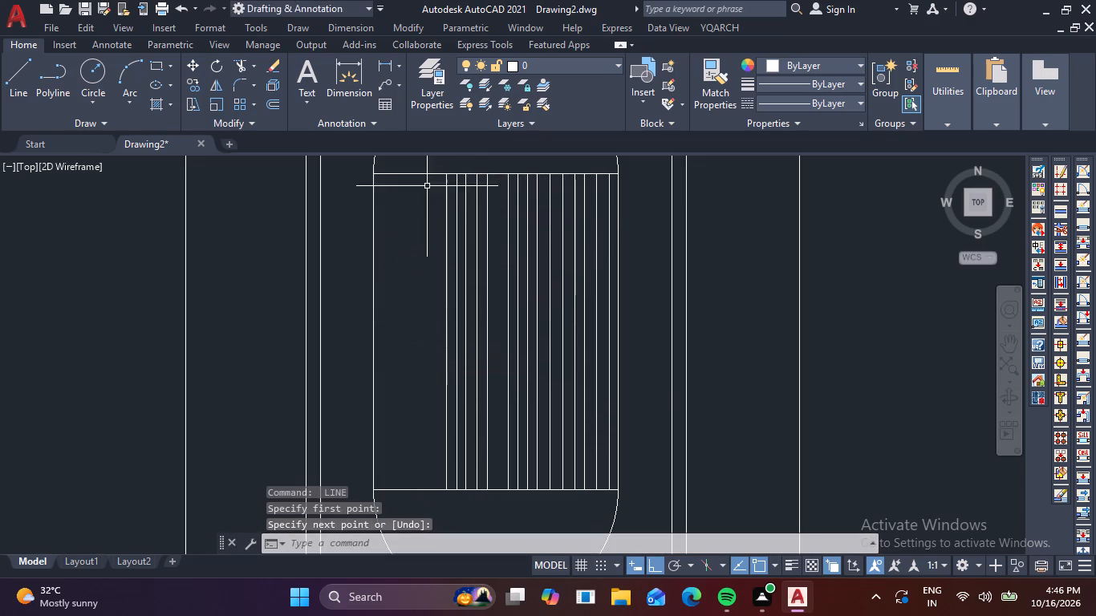
Add two more full-height vertical lines between the horizontals, continuing leftward across the middle of the panel's left half.
{"action": "key", "text": "space"}
{"action": "left_click", "coordinate": [438, 174]}
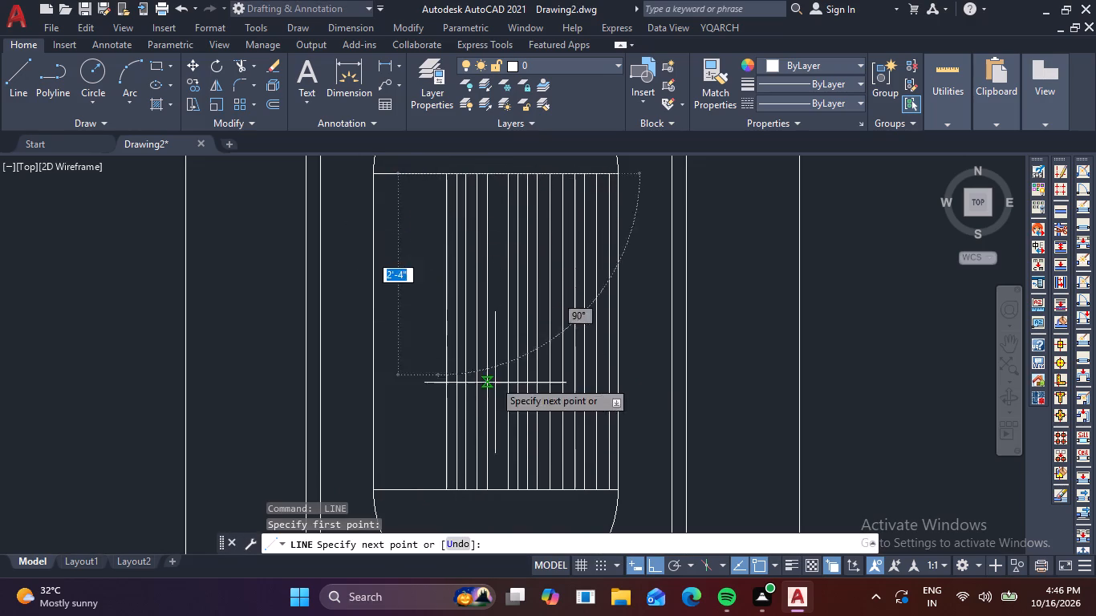
{"action": "left_click", "coordinate": [434, 490]}
{"action": "key", "text": "space"}
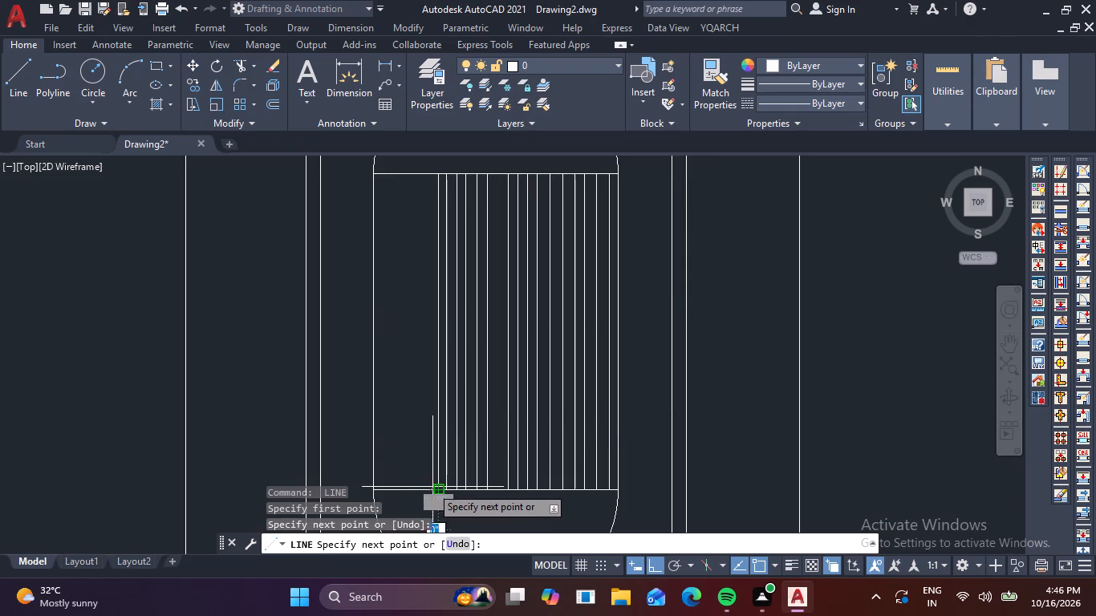
{"action": "key", "text": "space"}
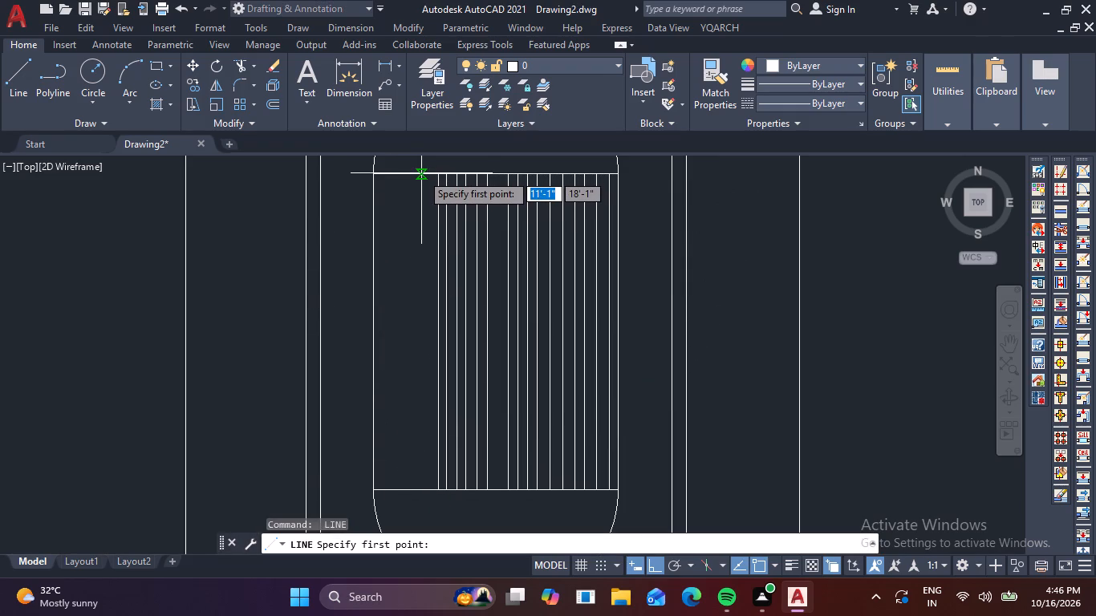
{"action": "left_click", "coordinate": [423, 176]}
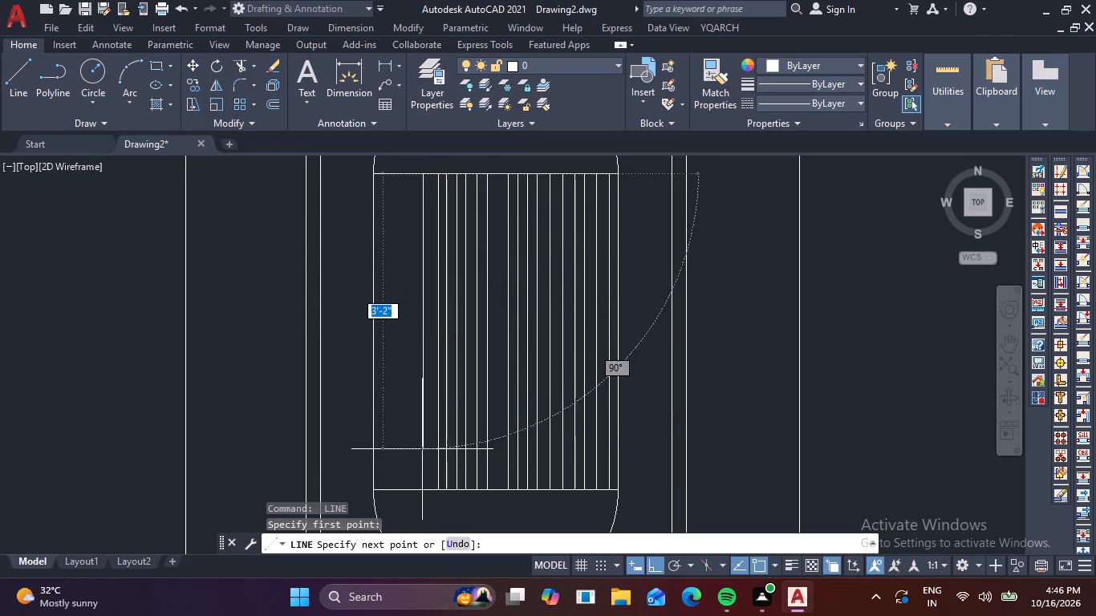
{"action": "left_click", "coordinate": [424, 487]}
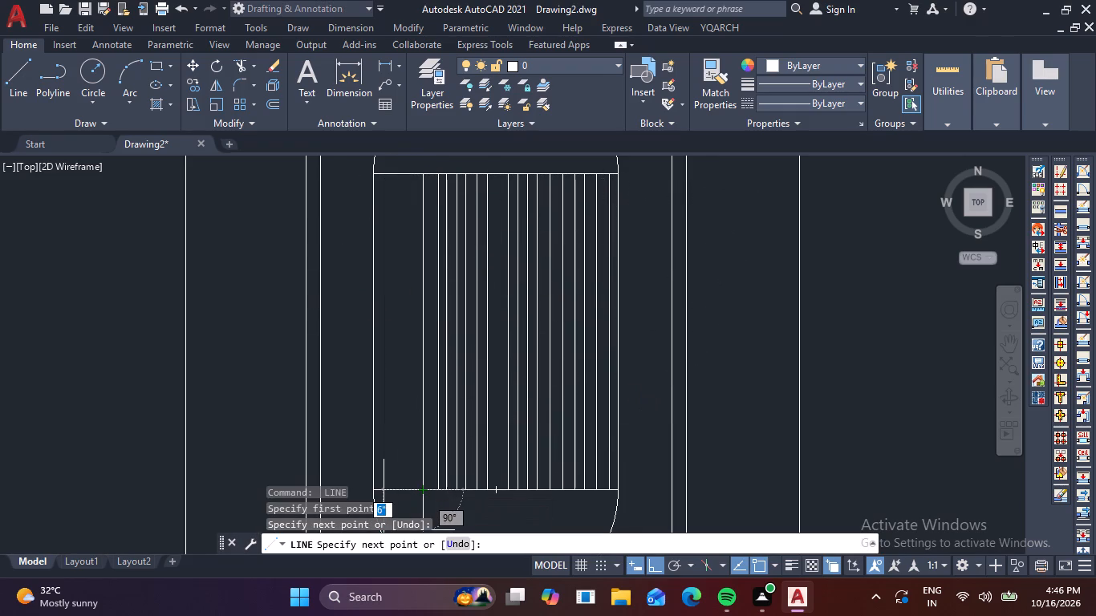
{"action": "key", "text": "space"}
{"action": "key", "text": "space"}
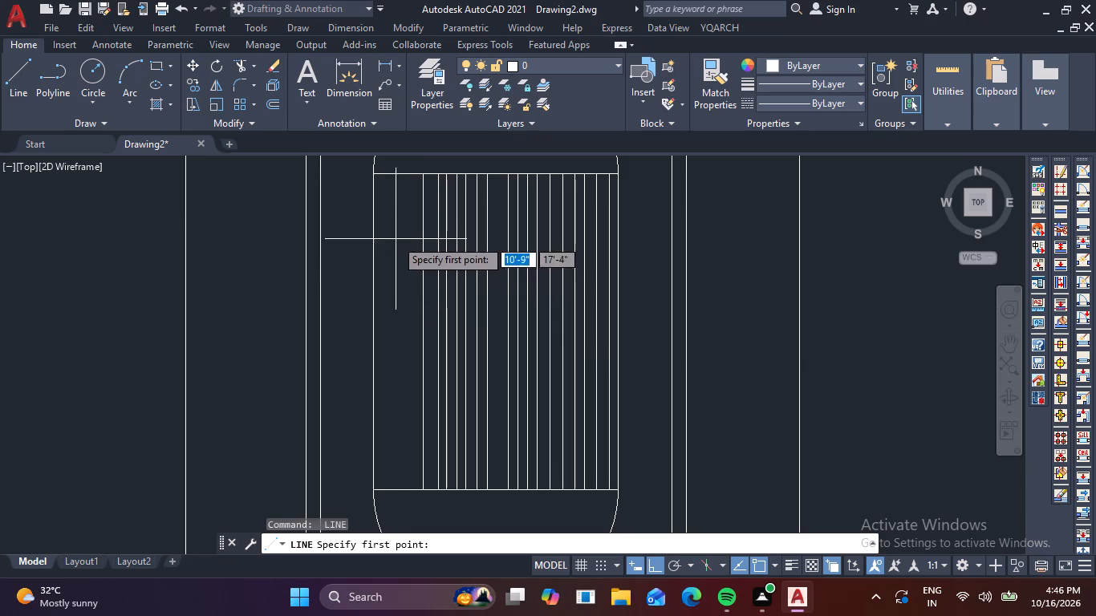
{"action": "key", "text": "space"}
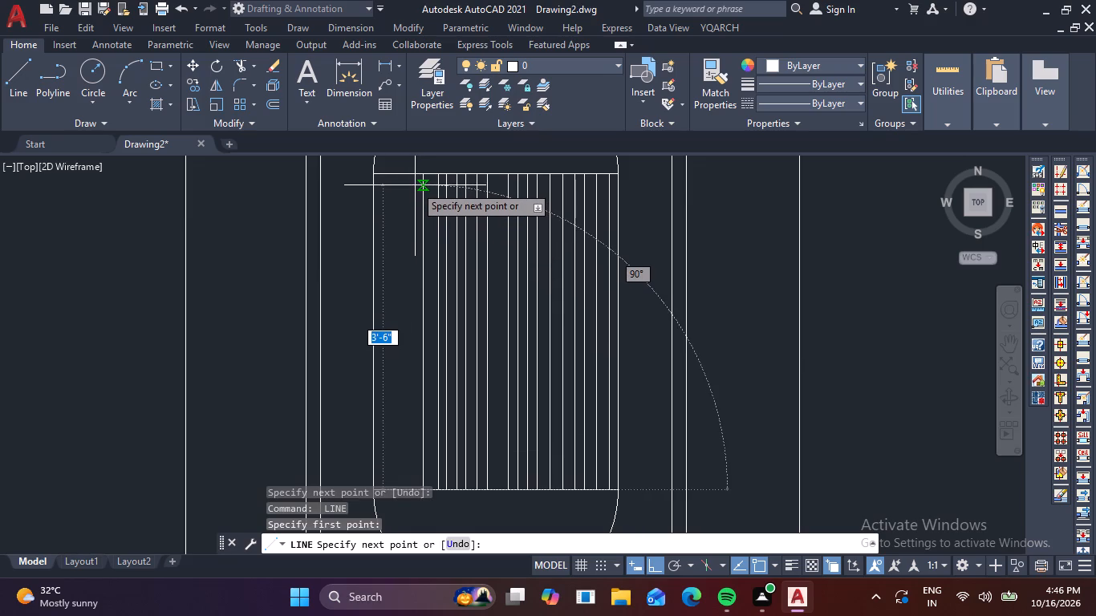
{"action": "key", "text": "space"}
Add three more full-height vertical lines, about 3'-8" long, between the horizontals, continuing the narrow spacing toward the panel's left side.
{"action": "key", "text": "space"}
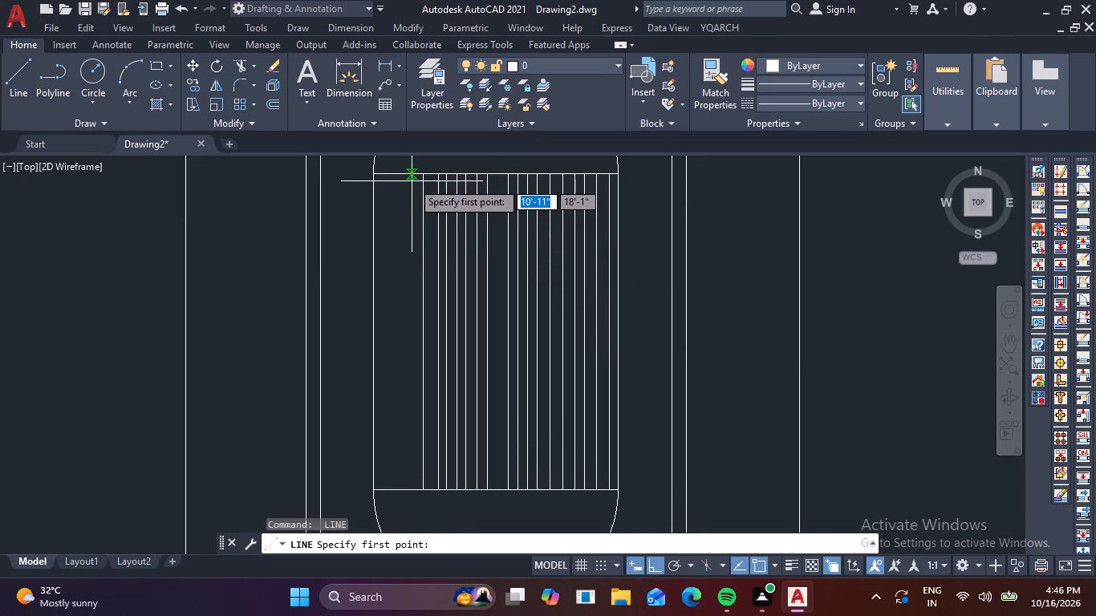
{"action": "left_click", "coordinate": [413, 177]}
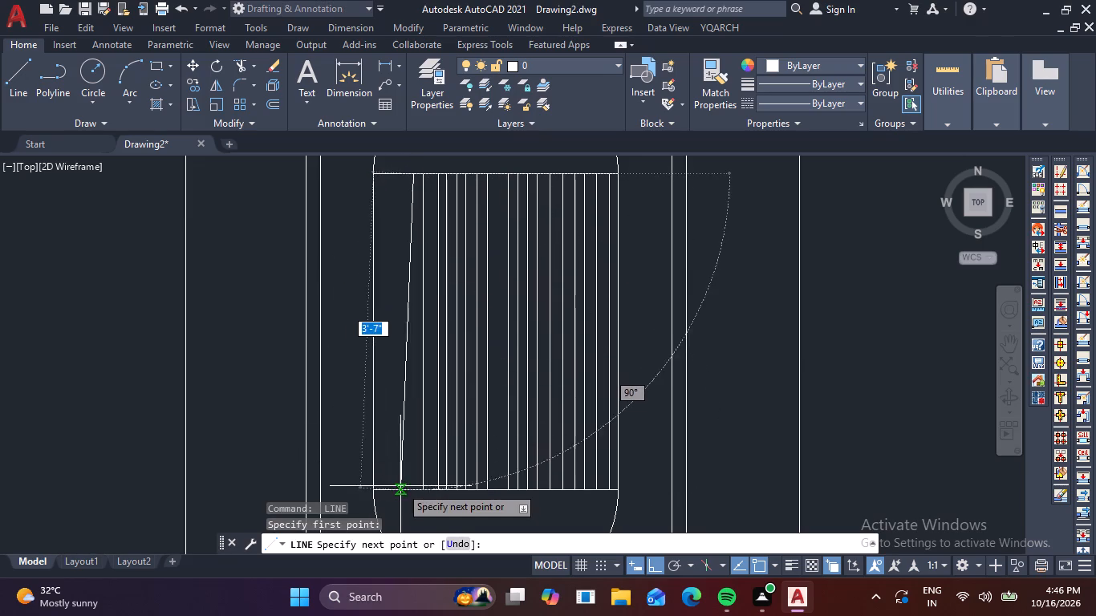
{"action": "left_click", "coordinate": [411, 488]}
{"action": "key", "text": "space"}
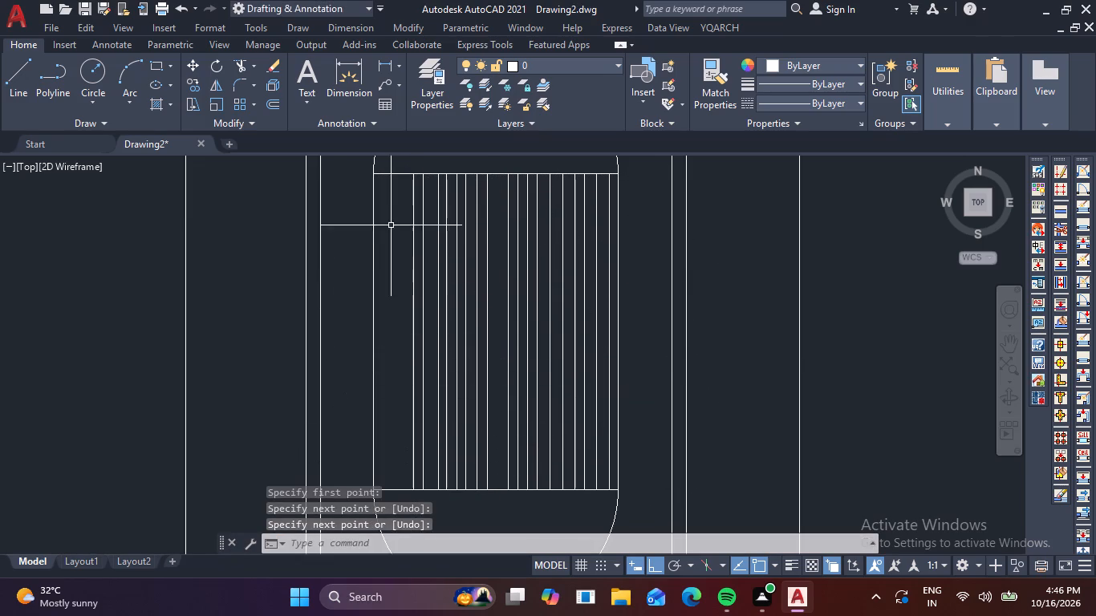
{"action": "key", "text": "space"}
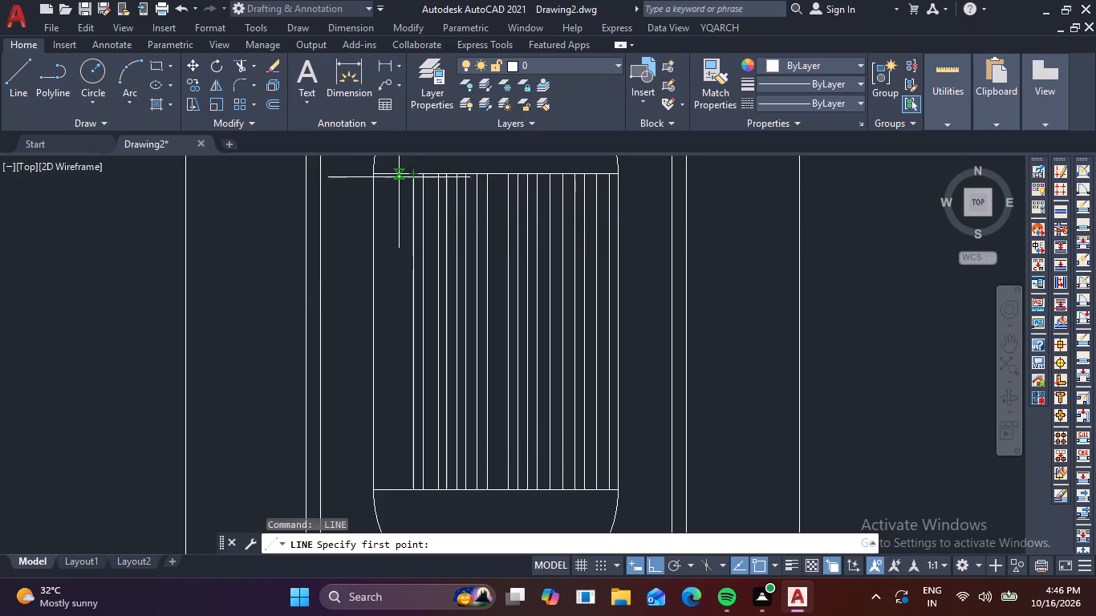
{"action": "left_click", "coordinate": [402, 175]}
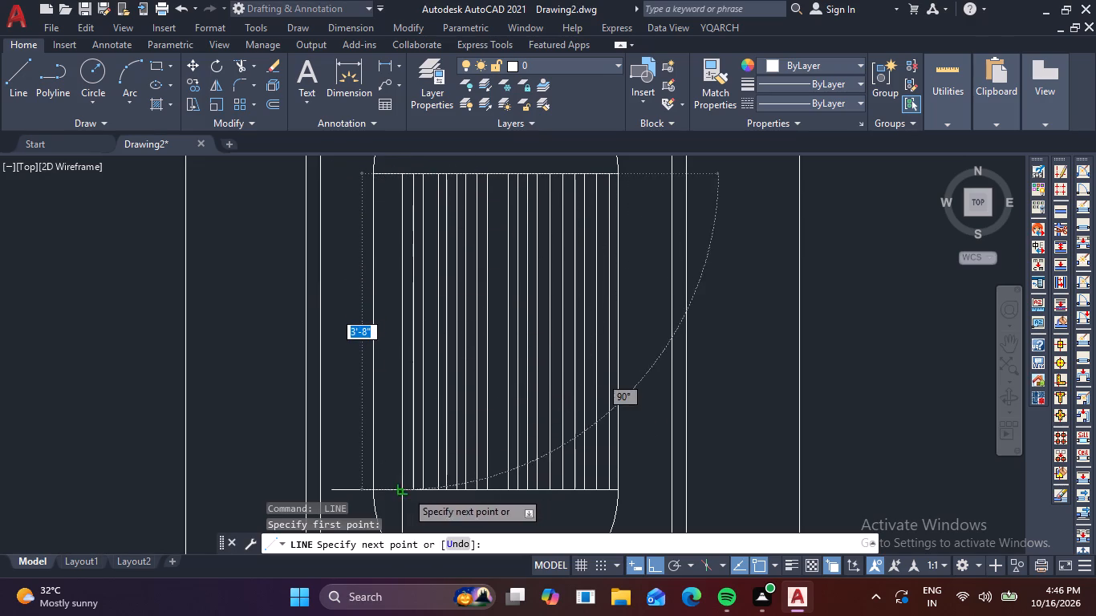
{"action": "left_click", "coordinate": [403, 490]}
{"action": "key", "text": "space"}
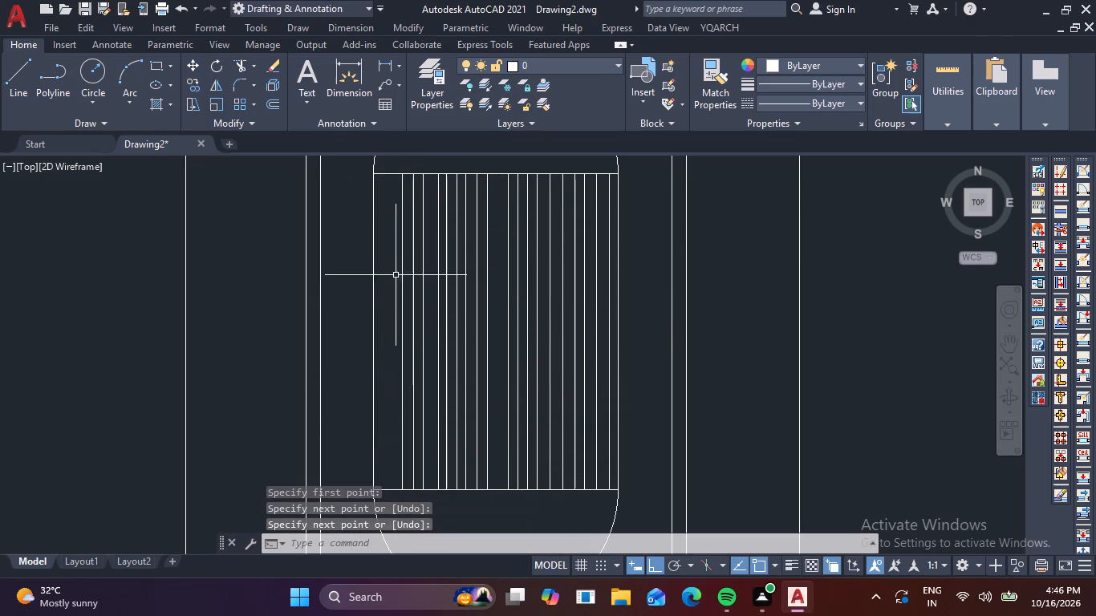
{"action": "key", "text": "space"}
{"action": "left_click", "coordinate": [390, 172]}
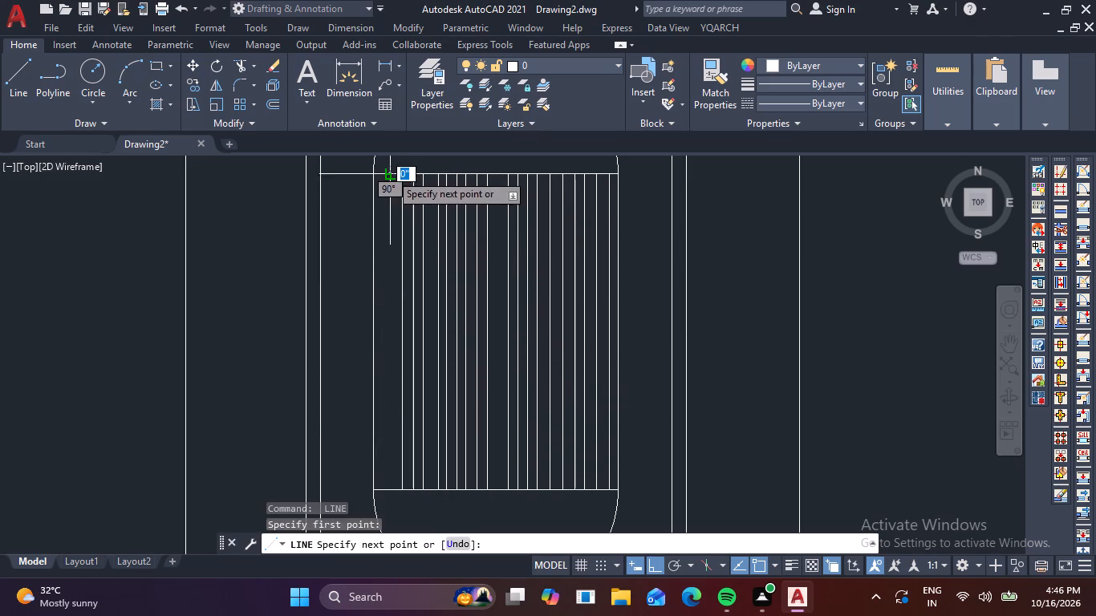
{"action": "left_click", "coordinate": [392, 492]}
{"action": "key", "text": "space"}
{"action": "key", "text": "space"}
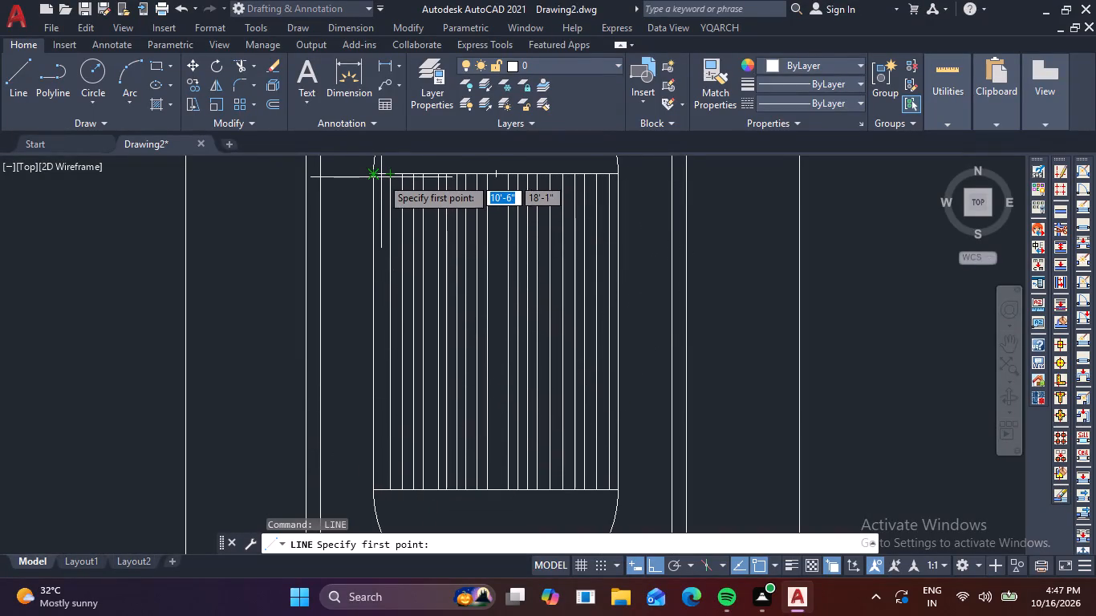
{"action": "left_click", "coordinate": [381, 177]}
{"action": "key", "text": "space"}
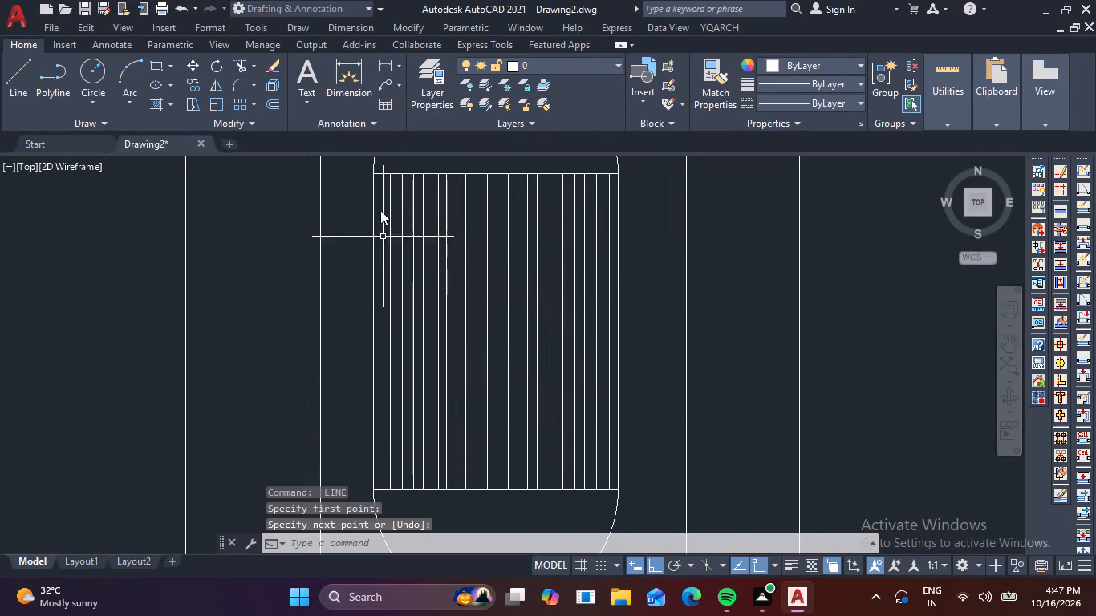
Draw the last full-height vertical line in the narrow gap between the panel's left side and the leftmost inner line.
{"action": "scroll", "coordinate": [367, 153], "scroll_direction": "up", "scroll_amount": 4}
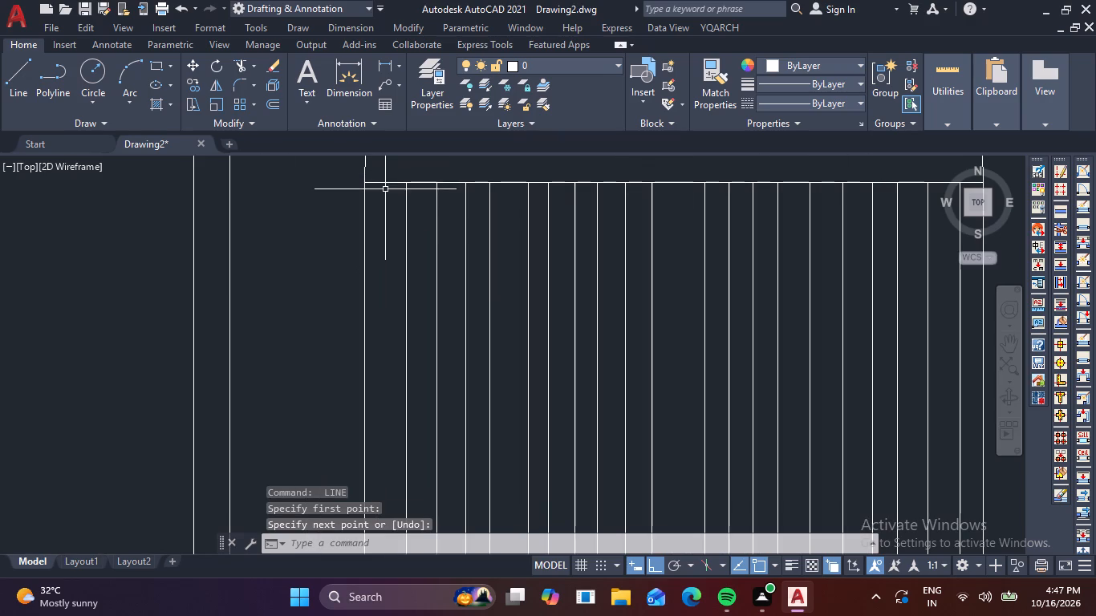
{"action": "key", "text": "space"}
{"action": "left_click", "coordinate": [384, 182]}
{"action": "scroll", "coordinate": [388, 274], "scroll_direction": "down", "scroll_amount": 5}
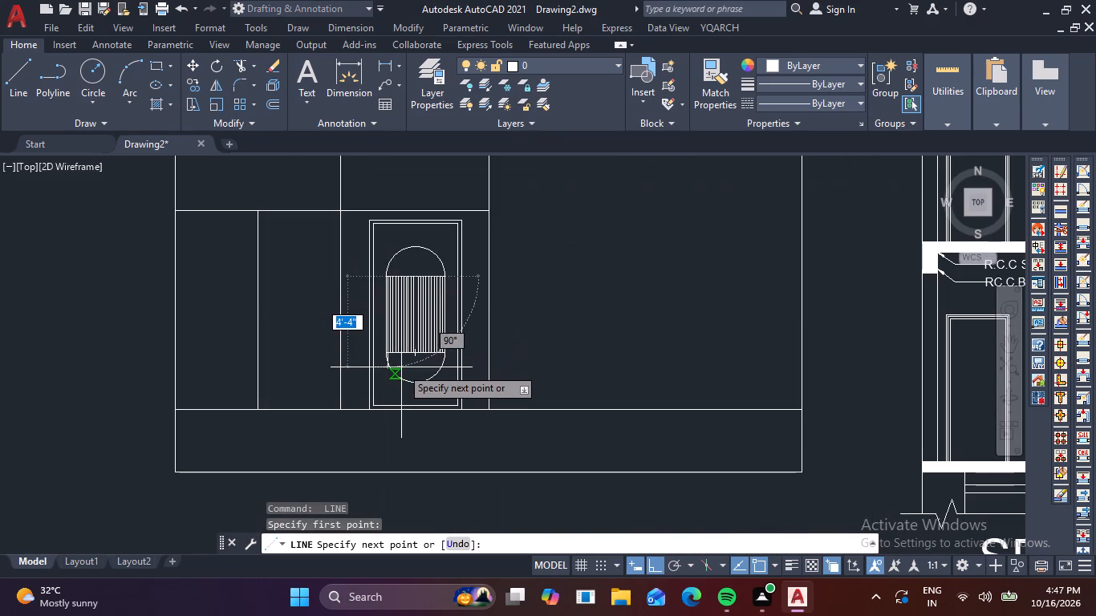
{"action": "scroll", "coordinate": [393, 355], "scroll_direction": "up", "scroll_amount": 5}
{"action": "left_click", "coordinate": [307, 357]}
{"action": "key", "text": "space"}
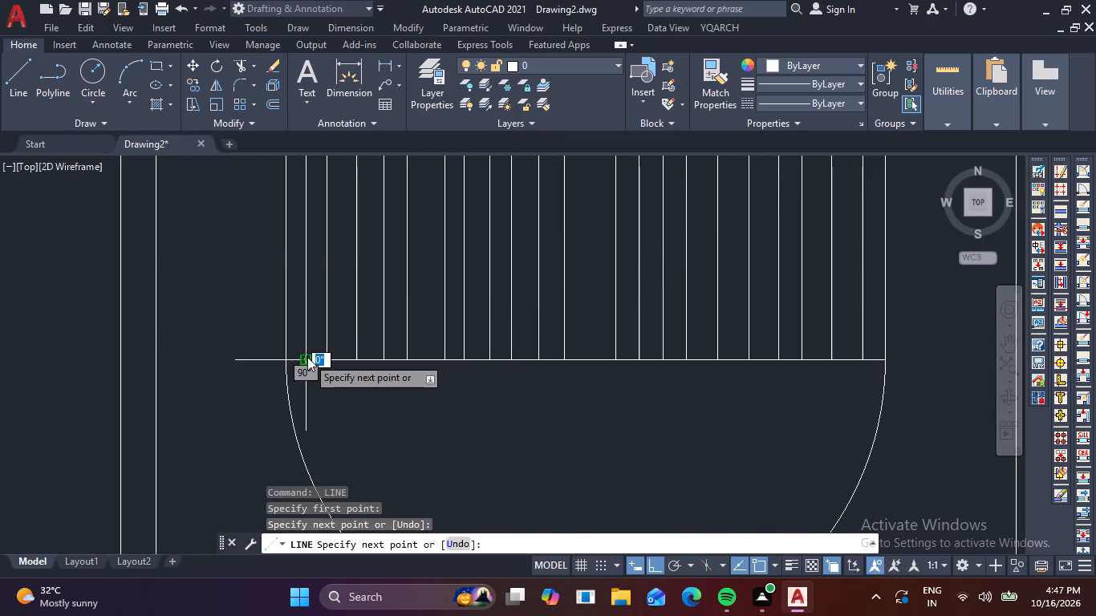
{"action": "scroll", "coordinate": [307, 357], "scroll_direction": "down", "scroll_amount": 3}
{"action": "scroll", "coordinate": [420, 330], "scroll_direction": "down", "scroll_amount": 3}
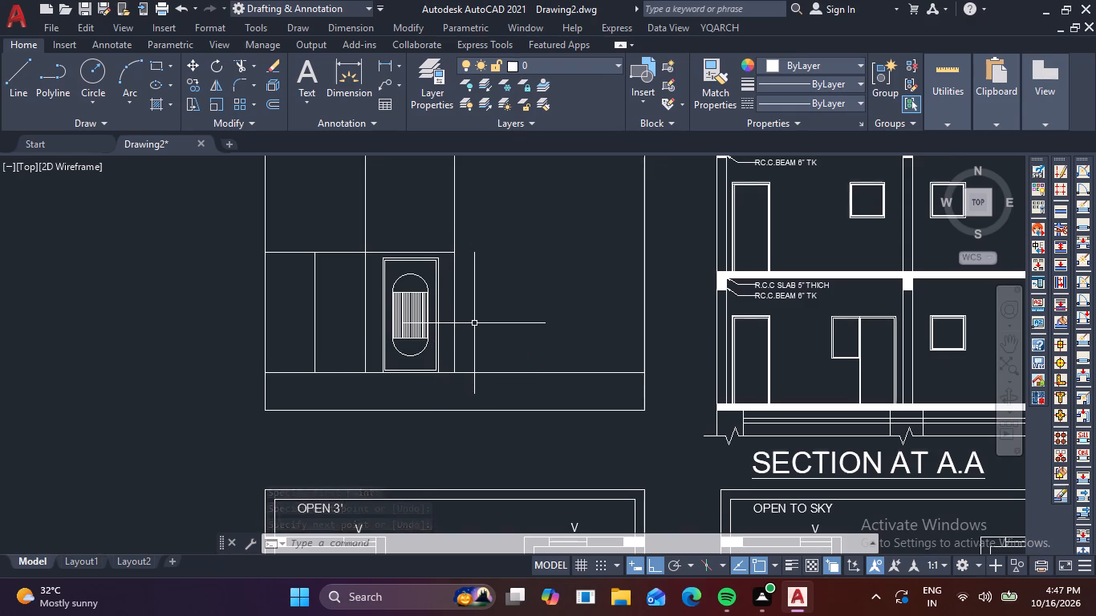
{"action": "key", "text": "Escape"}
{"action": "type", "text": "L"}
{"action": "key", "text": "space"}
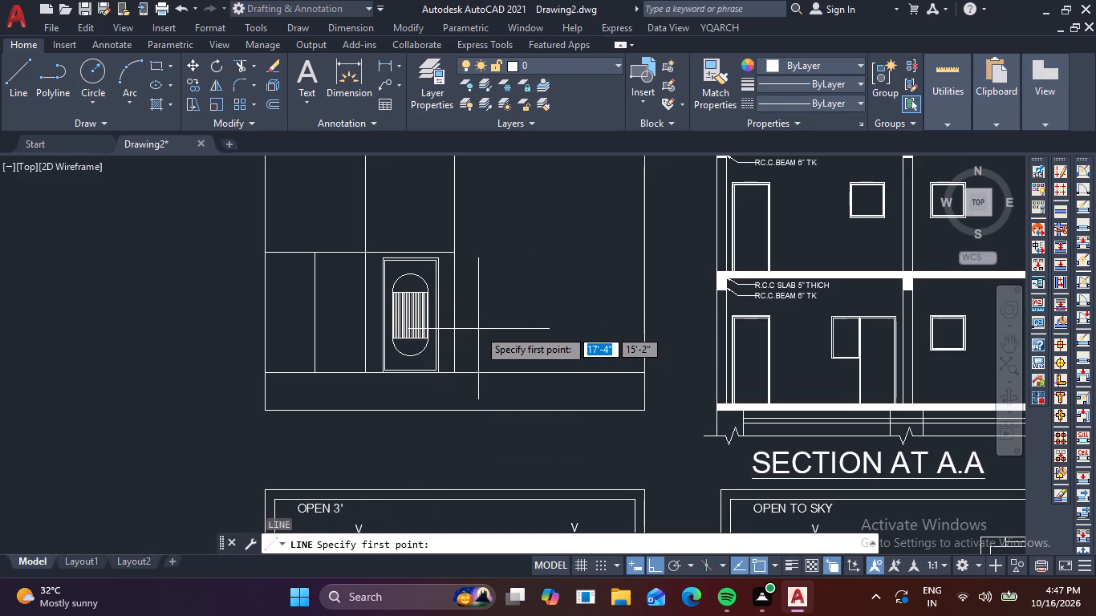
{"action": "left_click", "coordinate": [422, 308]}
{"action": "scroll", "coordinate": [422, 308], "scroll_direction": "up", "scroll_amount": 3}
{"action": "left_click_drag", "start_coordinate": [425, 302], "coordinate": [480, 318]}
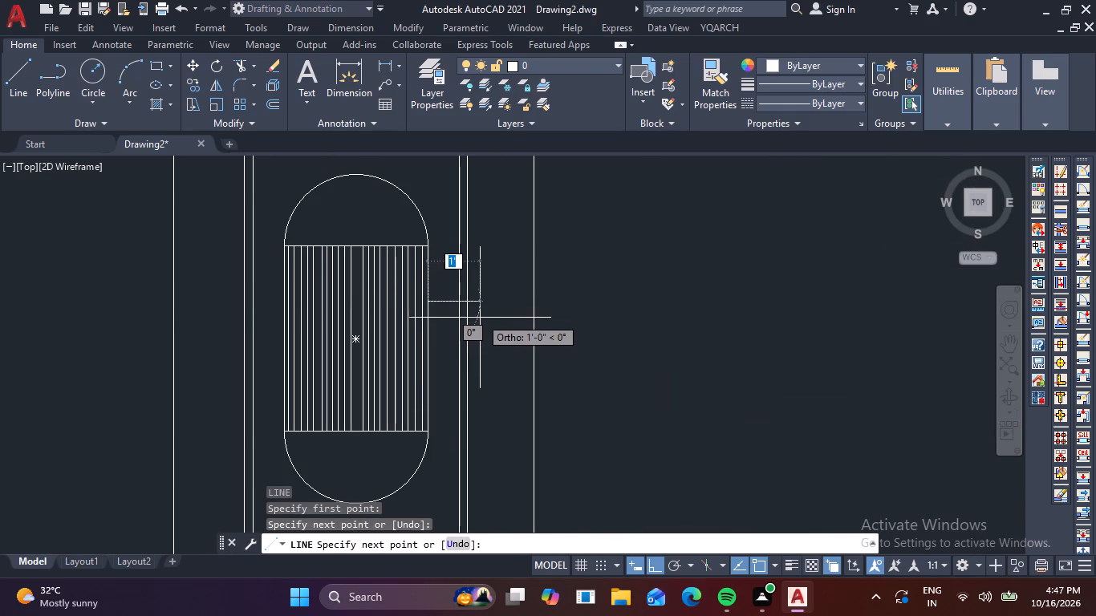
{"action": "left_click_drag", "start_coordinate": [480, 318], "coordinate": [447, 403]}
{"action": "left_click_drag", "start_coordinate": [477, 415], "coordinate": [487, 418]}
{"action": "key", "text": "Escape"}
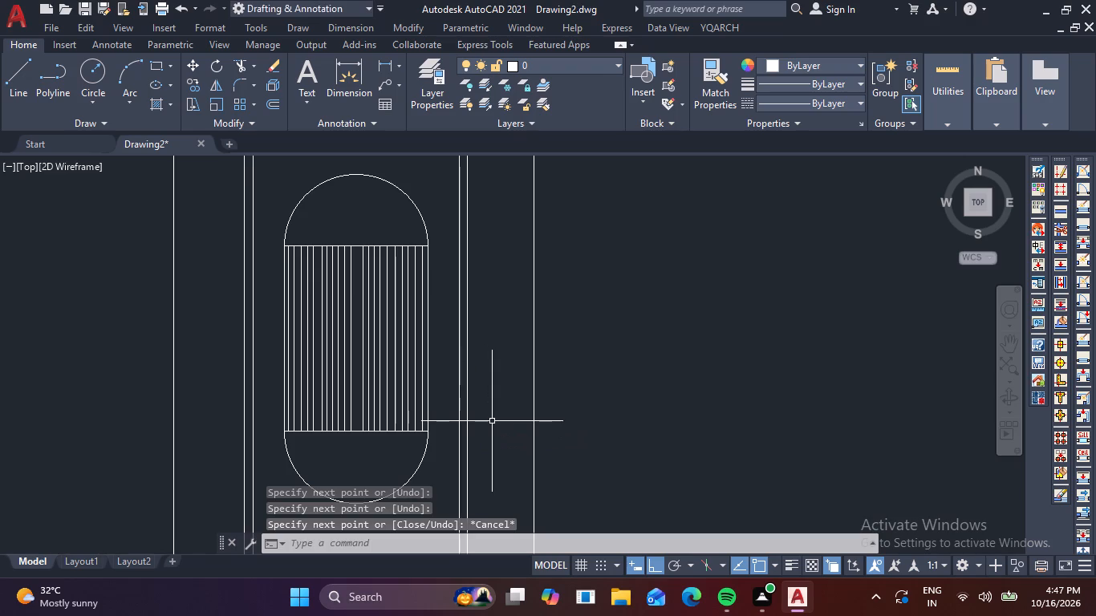
Draw a horizontal line from the door frame's outer right side at mid-height to the vertical bay line right of the door.
{"action": "key", "text": "space"}
{"action": "middle_click_drag", "start_coordinate": [481, 299], "coordinate": [506, 413]}
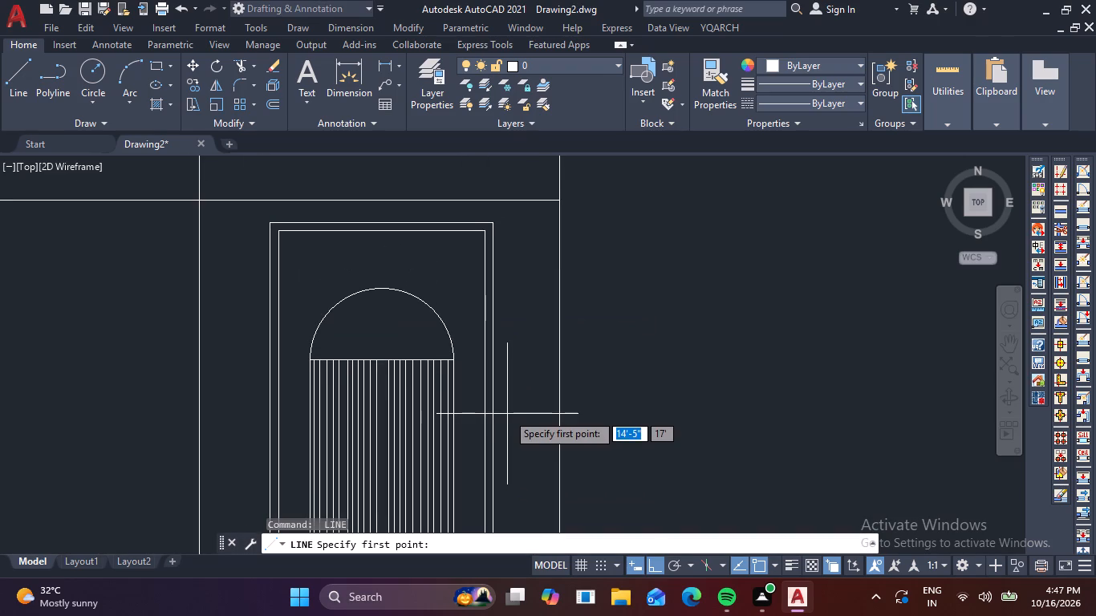
{"action": "left_click", "coordinate": [489, 458]}
{"action": "left_click", "coordinate": [561, 452]}
{"action": "key", "text": "space"}
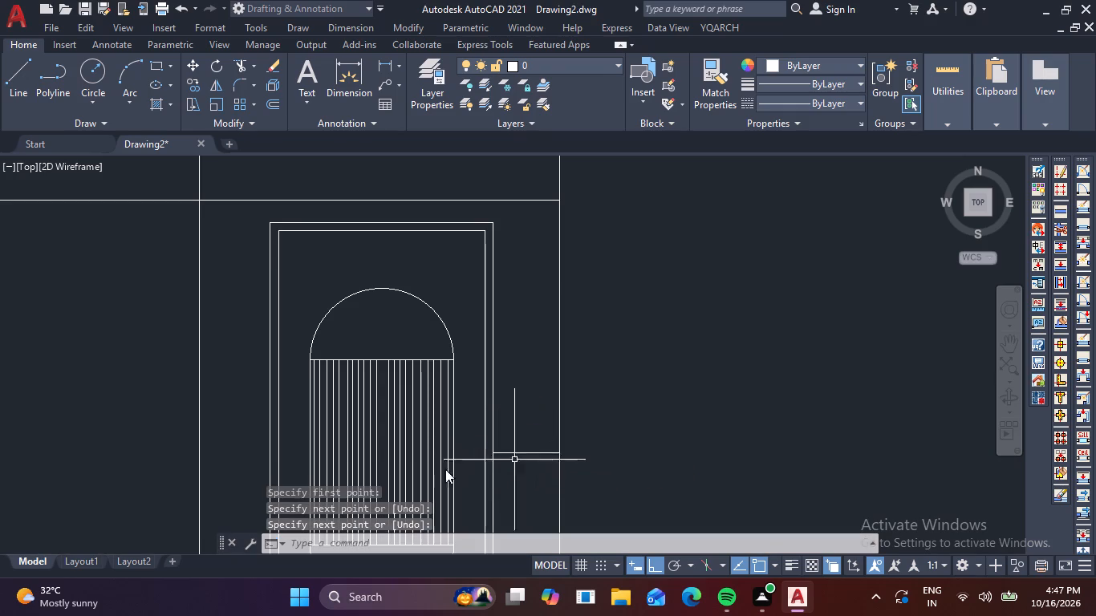
Draw a horizontal line from the door frame's outer left side at mid-height to the vertical bay line left of the door.
{"action": "key", "text": "space"}
{"action": "left_click", "coordinate": [266, 455]}
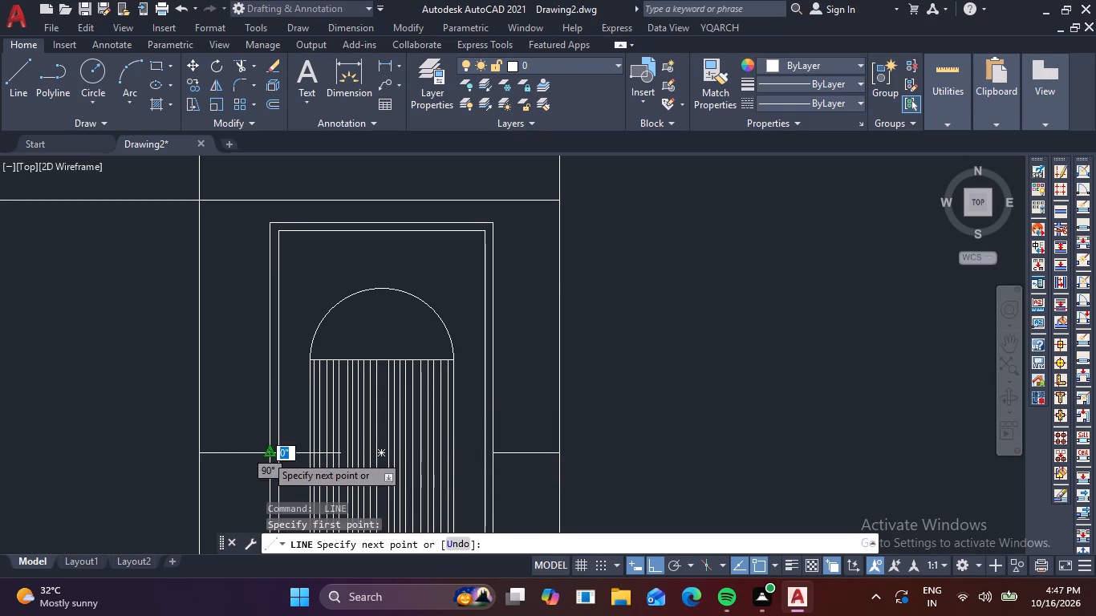
{"action": "left_click", "coordinate": [194, 456]}
{"action": "key", "text": "space"}
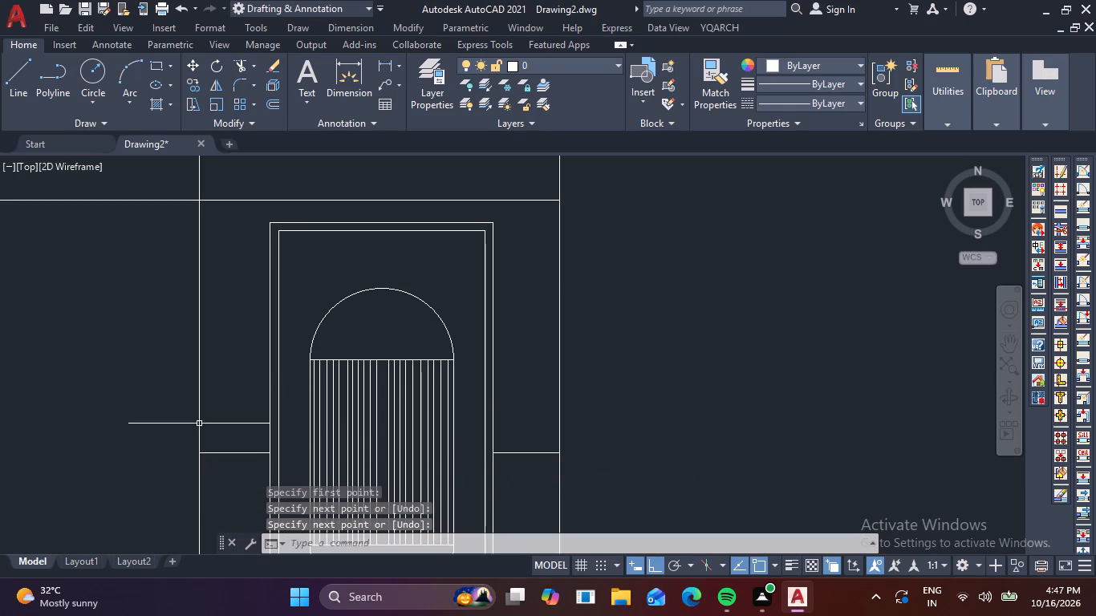
Draw a horizontal line just above the door frame, spanning from the left bay line to the right bay line.
{"action": "key", "text": "space"}
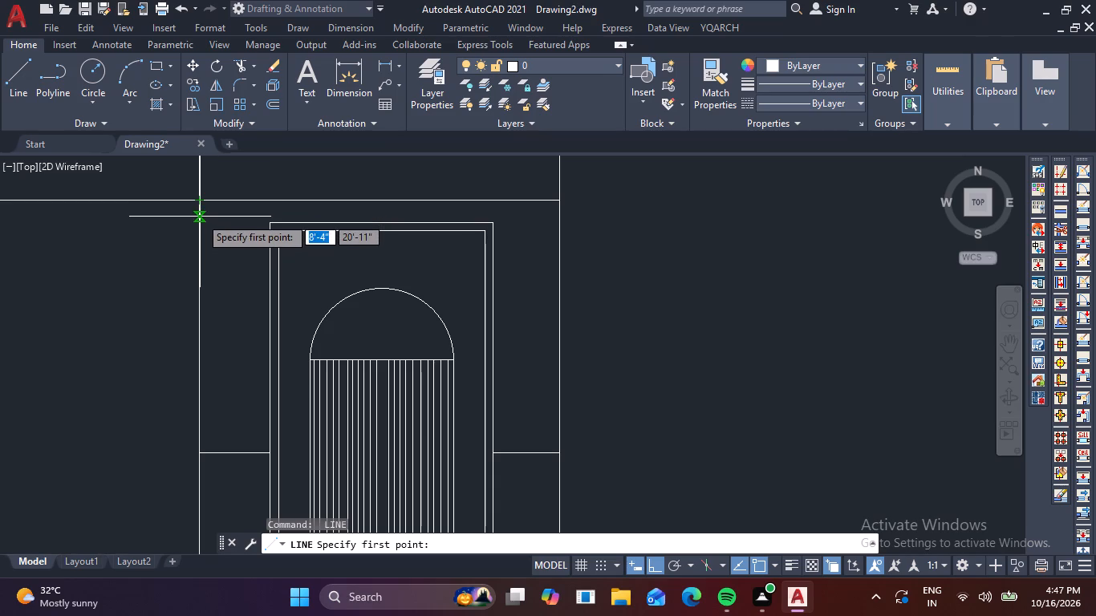
{"action": "left_click", "coordinate": [202, 221]}
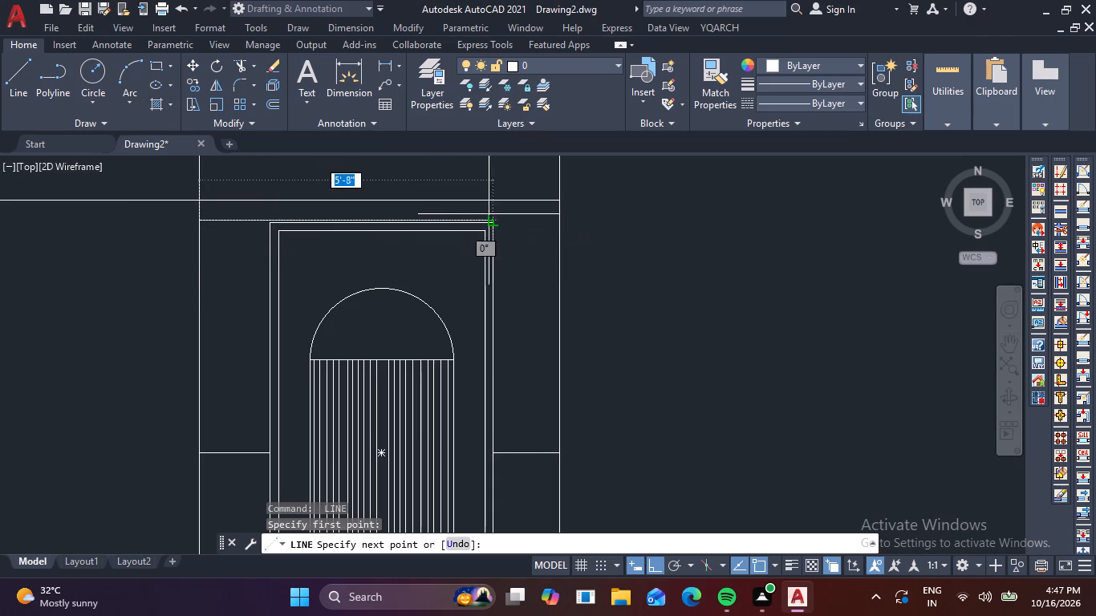
{"action": "left_click", "coordinate": [558, 222]}
{"action": "key", "text": "space"}
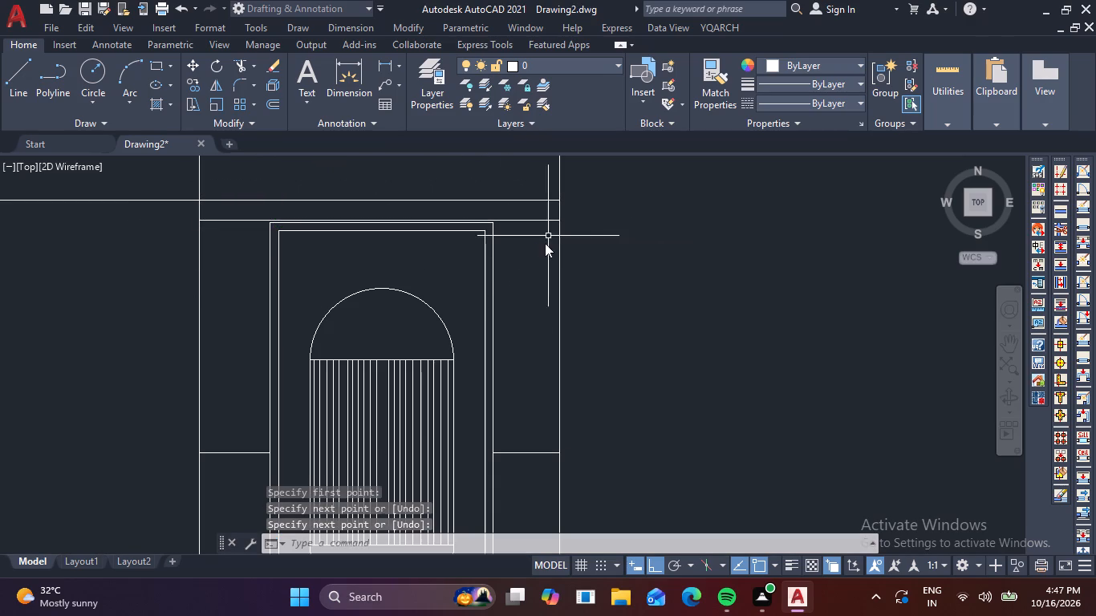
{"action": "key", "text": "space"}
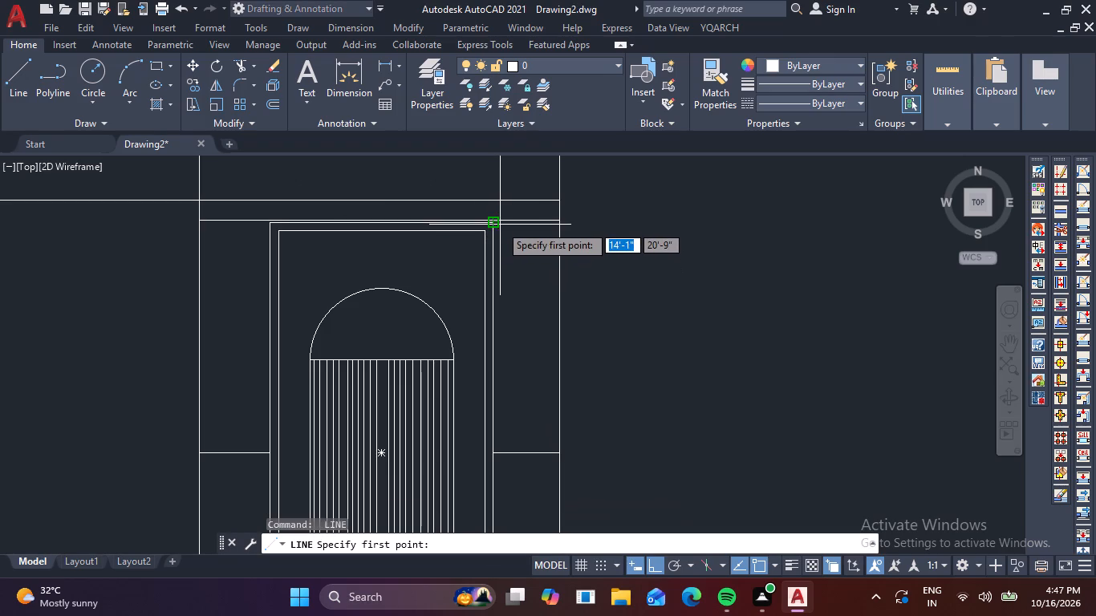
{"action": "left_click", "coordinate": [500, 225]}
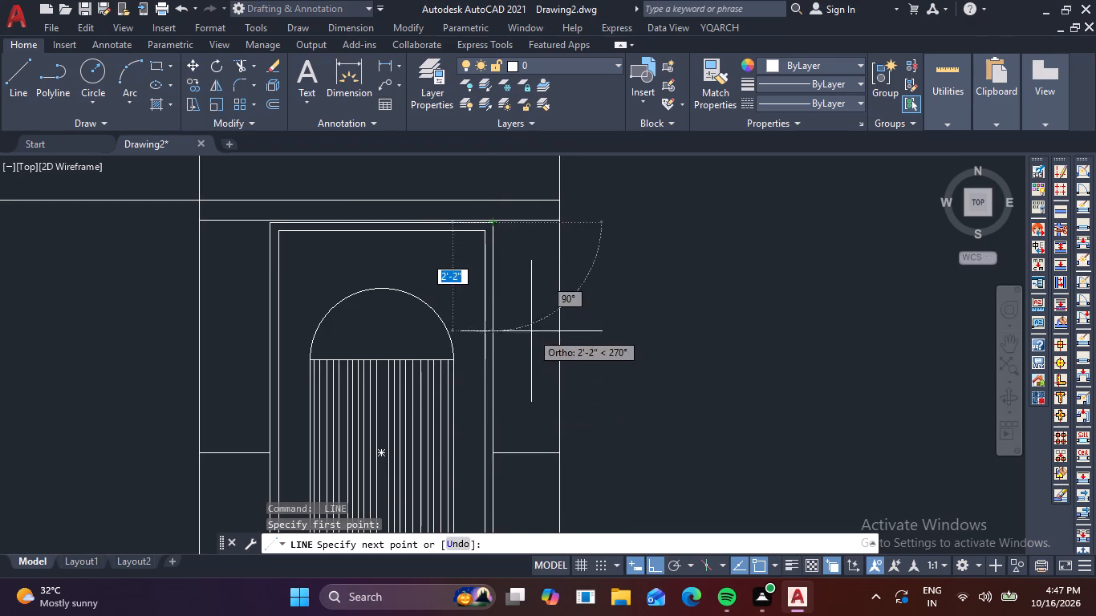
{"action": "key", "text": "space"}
Draw a vertical line about 4'-7" long just right of the door frame, from the horizontal above the door to the mid-height horizontal.
{"action": "scroll", "coordinate": [489, 220], "scroll_direction": "up", "scroll_amount": 3}
{"action": "key", "text": "space"}
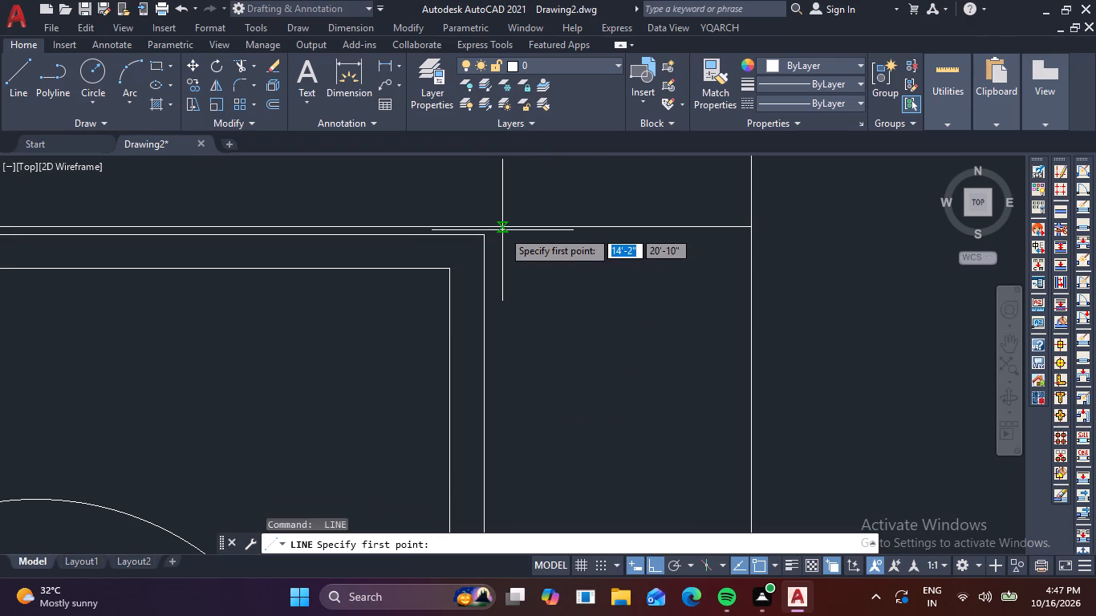
{"action": "left_click", "coordinate": [501, 230]}
{"action": "scroll", "coordinate": [538, 412], "scroll_direction": "down", "scroll_amount": 4}
{"action": "middle_click_drag", "start_coordinate": [532, 415], "coordinate": [493, 269]}
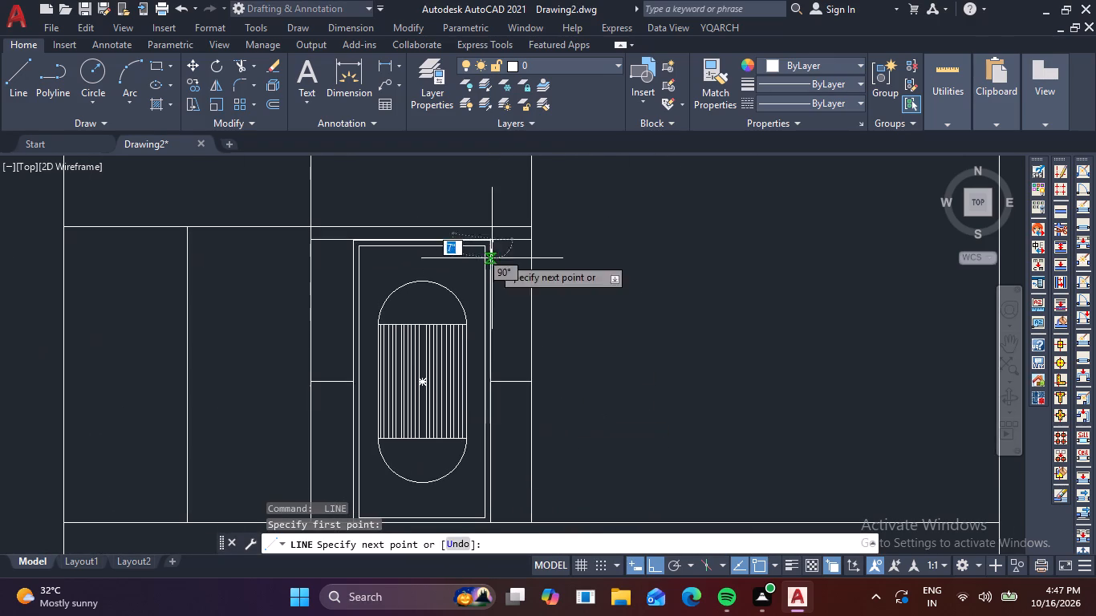
{"action": "scroll", "coordinate": [494, 382], "scroll_direction": "up", "scroll_amount": 3}
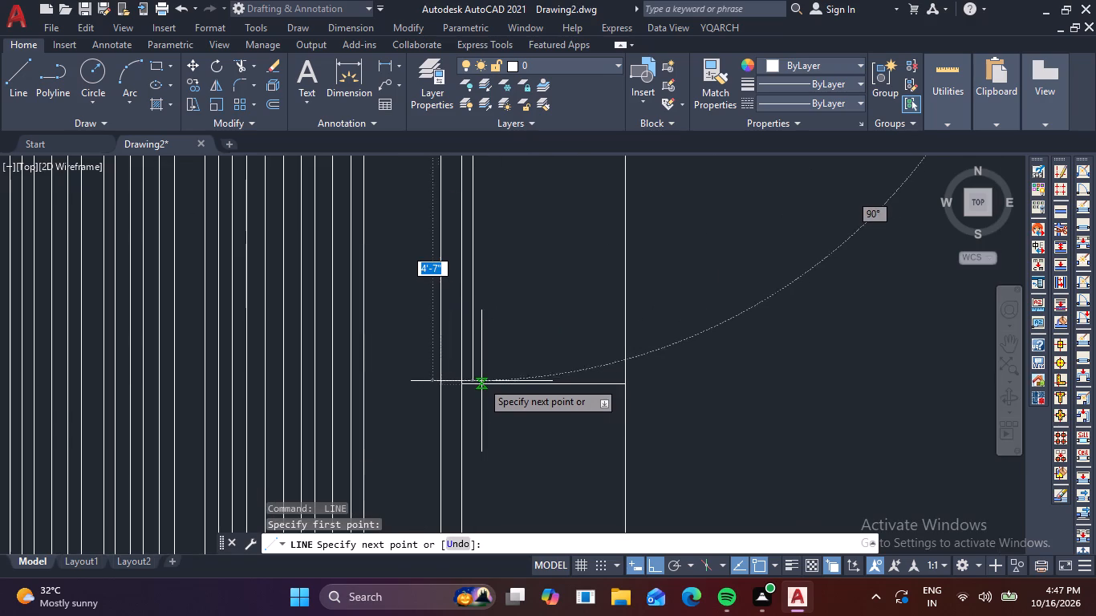
{"action": "scroll", "coordinate": [479, 383], "scroll_direction": "up", "scroll_amount": 2}
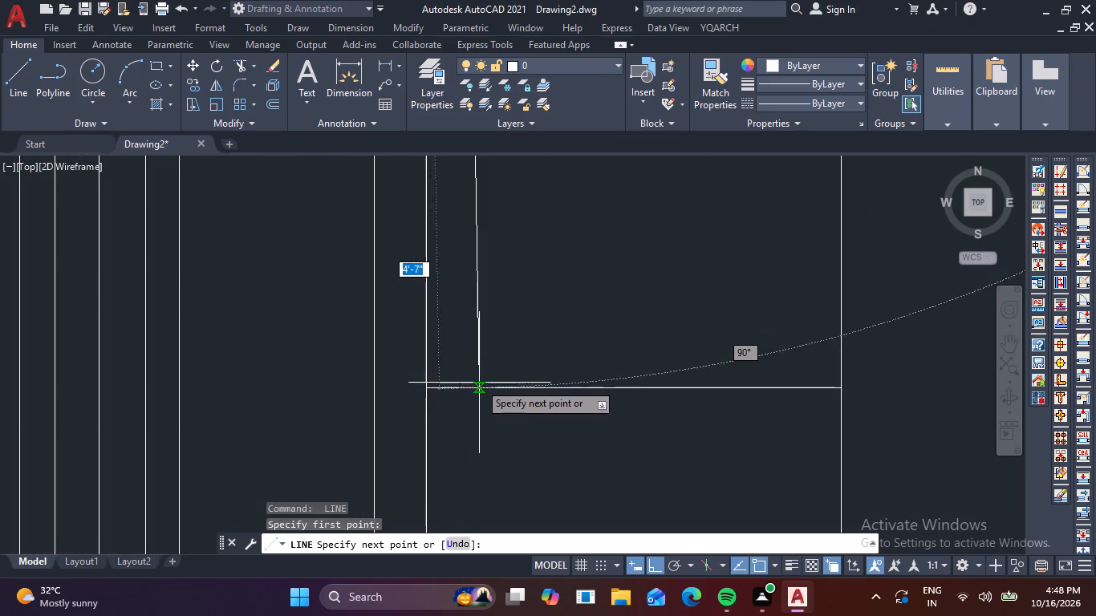
{"action": "left_click", "coordinate": [453, 390]}
{"action": "key", "text": "space"}
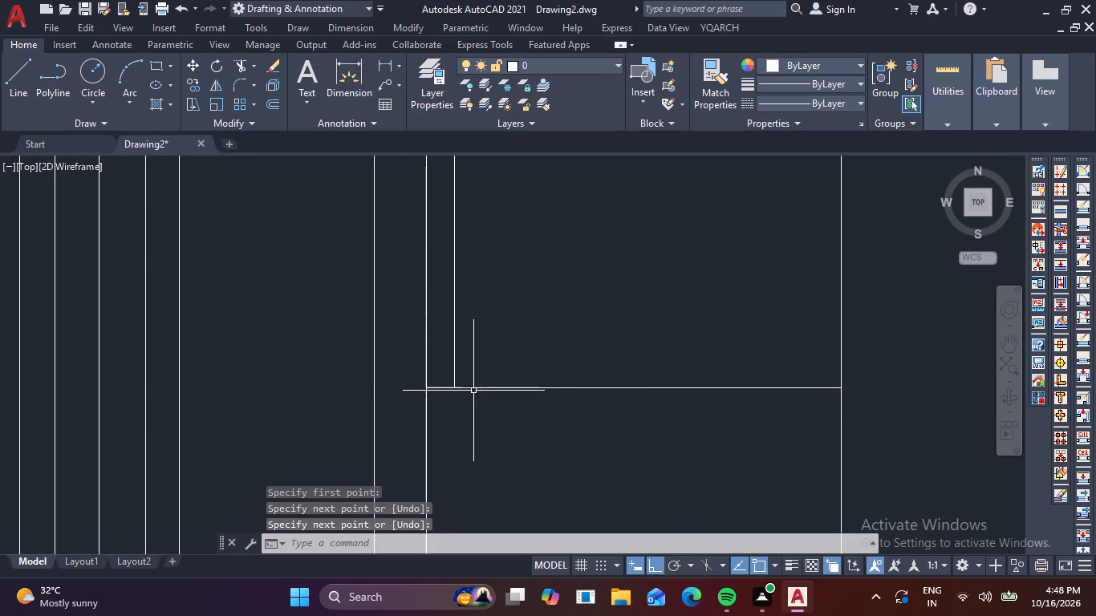
Draw a second vertical line closely right of the first, from the mid-height horizontal up to the horizontal above the door.
{"action": "key", "text": "space"}
{"action": "left_click", "coordinate": [475, 389]}
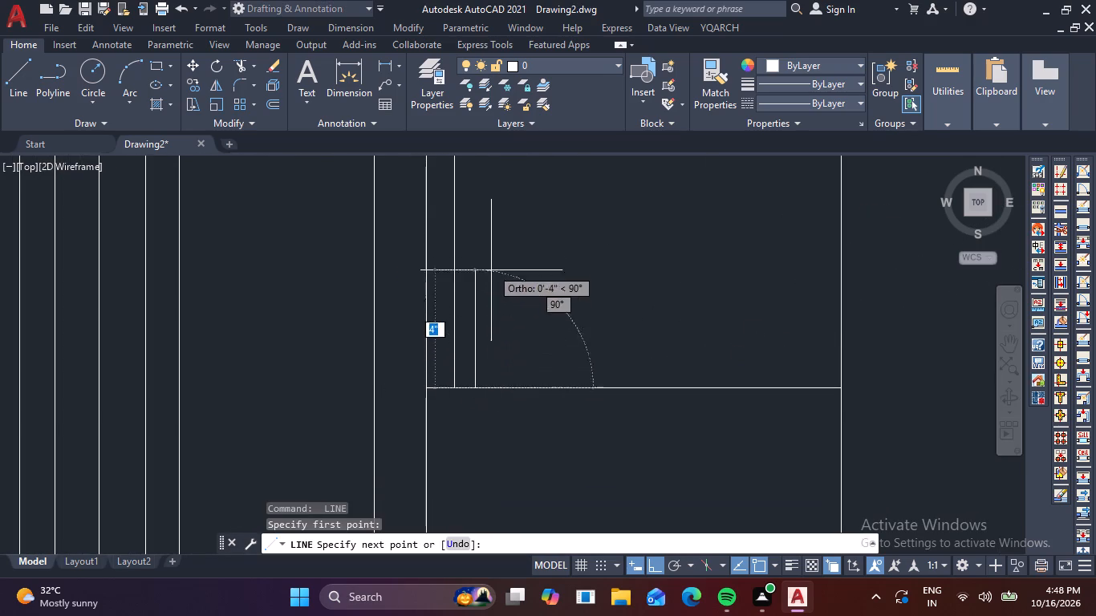
{"action": "scroll", "coordinate": [492, 252], "scroll_direction": "down", "scroll_amount": 4}
{"action": "middle_click_drag", "start_coordinate": [513, 264], "coordinate": [486, 428]}
{"action": "scroll", "coordinate": [515, 352], "scroll_direction": "down", "scroll_amount": 1}
{"action": "scroll", "coordinate": [488, 303], "scroll_direction": "up", "scroll_amount": 3}
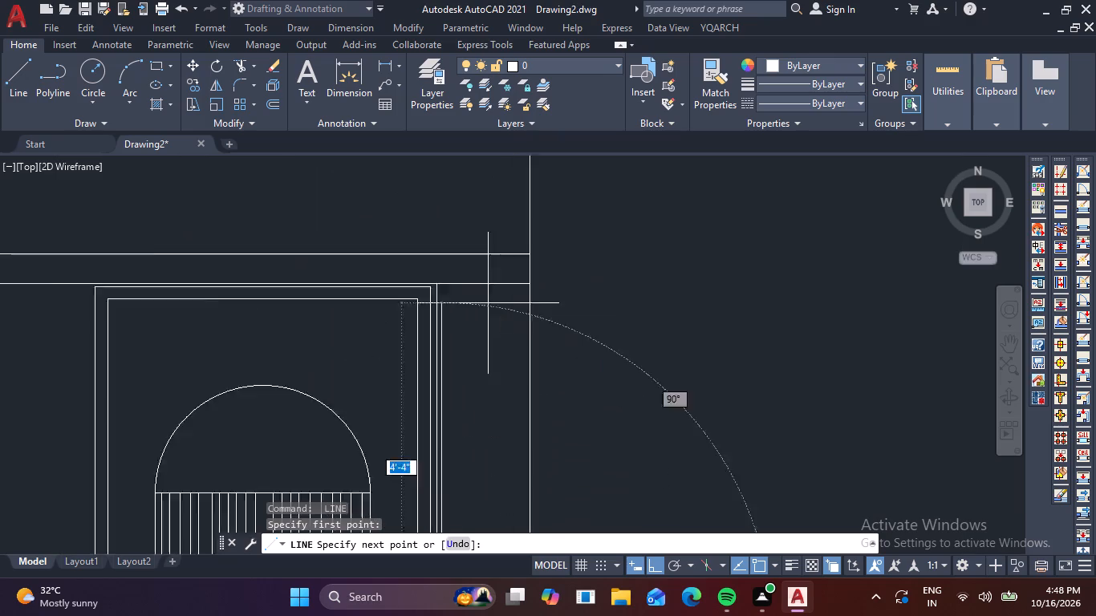
{"action": "left_click", "coordinate": [417, 272]}
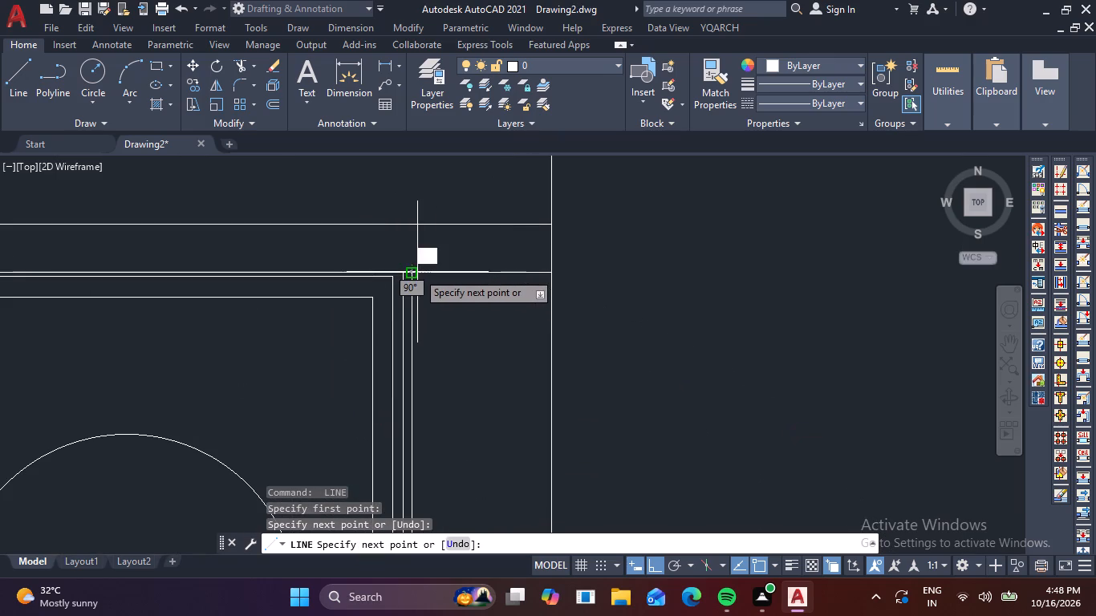
{"action": "key", "text": "space"}
Draw a third vertical line, about 4'-7" long, between the two horizontals, continuing the narrow spacing away from the door frame.
{"action": "key", "text": "space"}
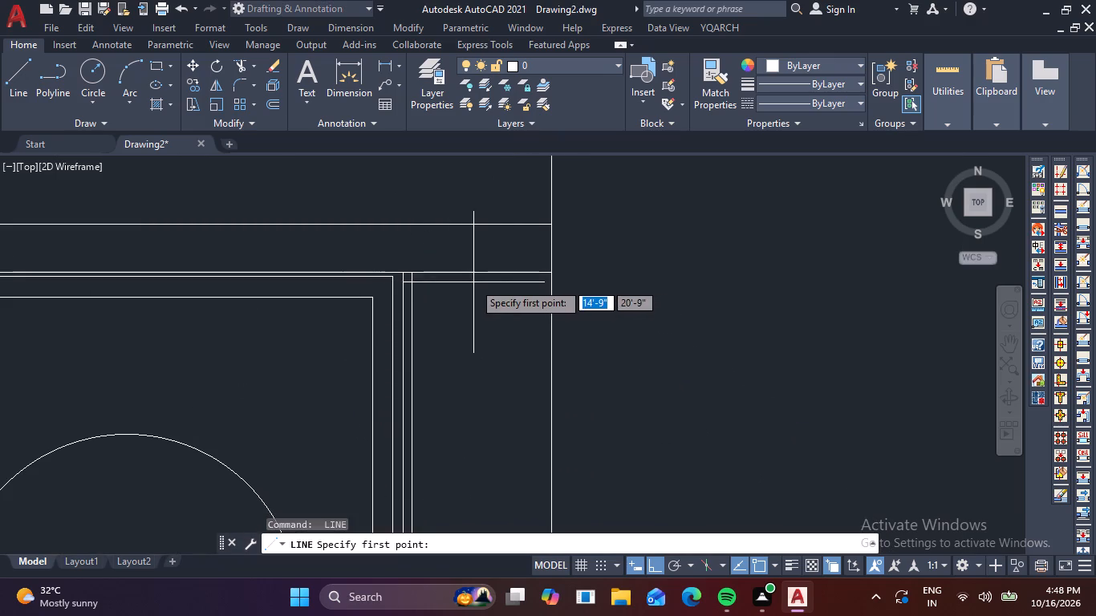
{"action": "scroll", "coordinate": [461, 280], "scroll_direction": "up", "scroll_amount": 2}
{"action": "left_click", "coordinate": [359, 261]}
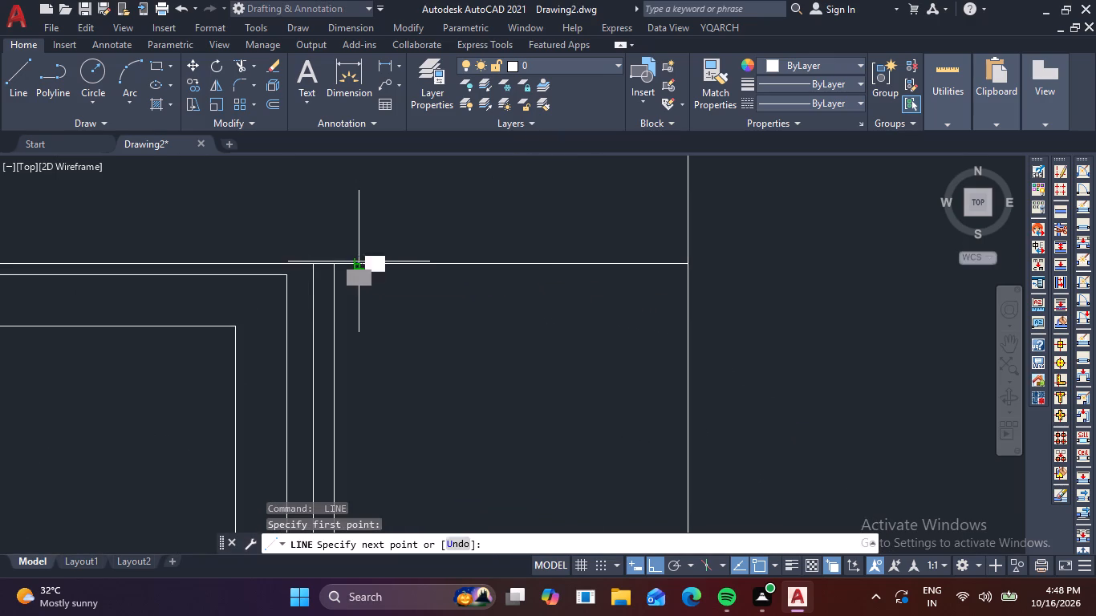
{"action": "scroll", "coordinate": [402, 345], "scroll_direction": "down", "scroll_amount": 4}
{"action": "middle_click_drag", "start_coordinate": [403, 440], "coordinate": [385, 249]}
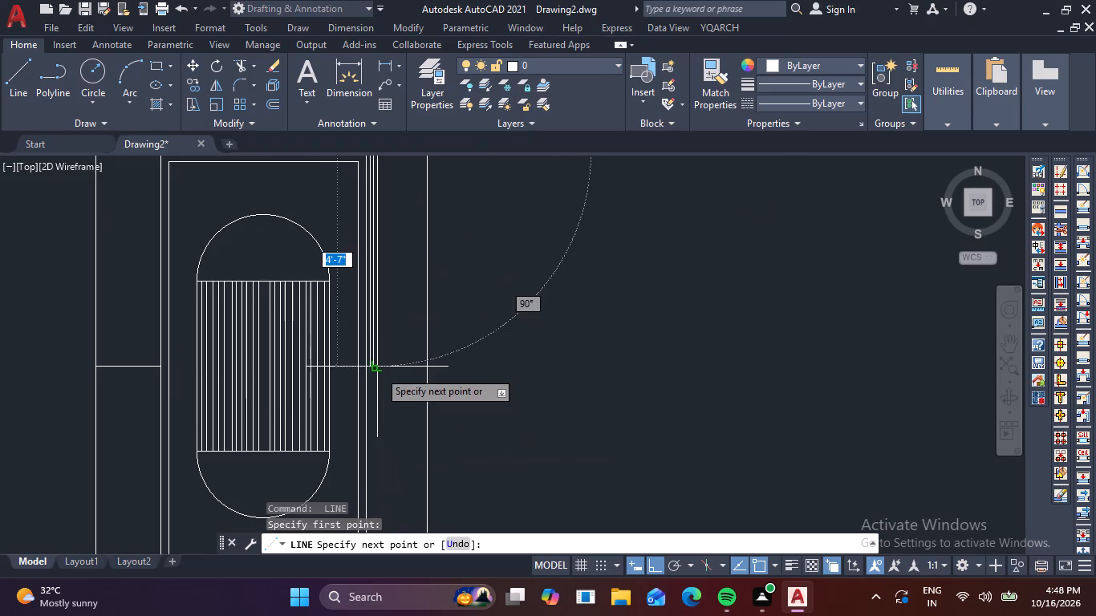
{"action": "scroll", "coordinate": [379, 371], "scroll_direction": "up", "scroll_amount": 5}
{"action": "left_click", "coordinate": [321, 333]}
{"action": "key", "text": "space"}
Draw a fourth vertical line, about 4'-7" long, between the two horizontals, closely right of the third one.
{"action": "key", "text": "space"}
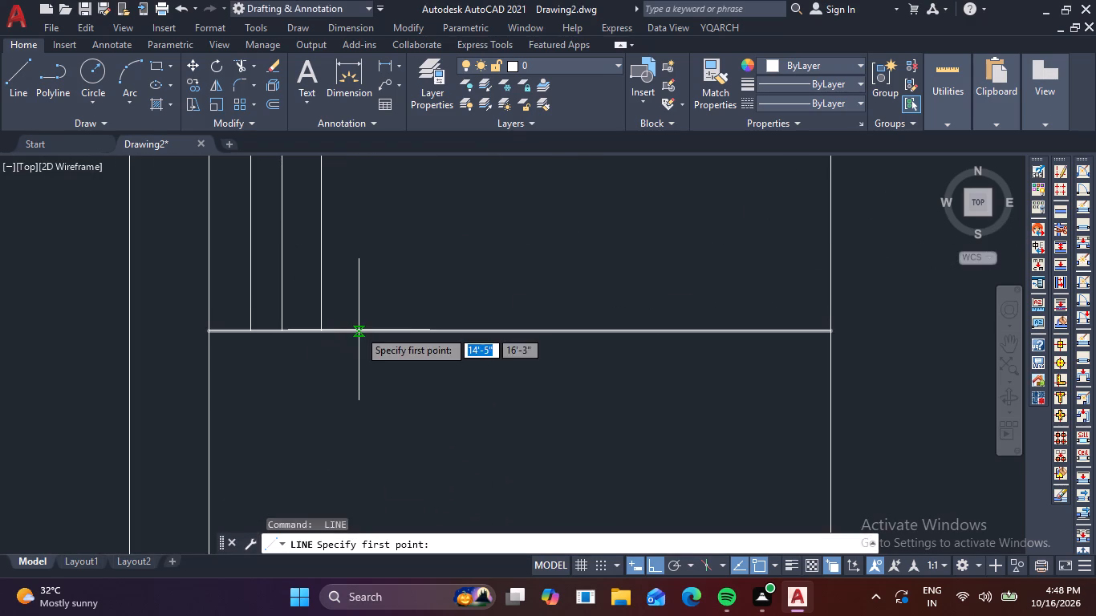
{"action": "left_click", "coordinate": [359, 330]}
{"action": "scroll", "coordinate": [379, 263], "scroll_direction": "down", "scroll_amount": 4}
{"action": "middle_click_drag", "start_coordinate": [402, 235], "coordinate": [422, 342]}
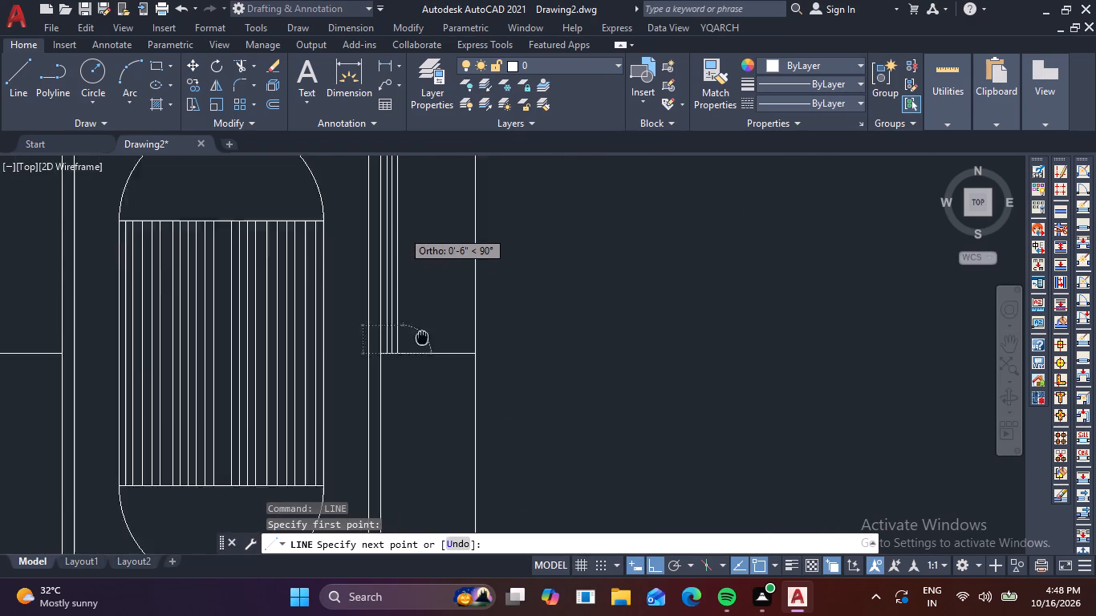
{"action": "middle_click_drag", "start_coordinate": [422, 342], "coordinate": [434, 419]}
{"action": "scroll", "coordinate": [453, 385], "scroll_direction": "down", "scroll_amount": 2}
{"action": "scroll", "coordinate": [438, 278], "scroll_direction": "up", "scroll_amount": 3}
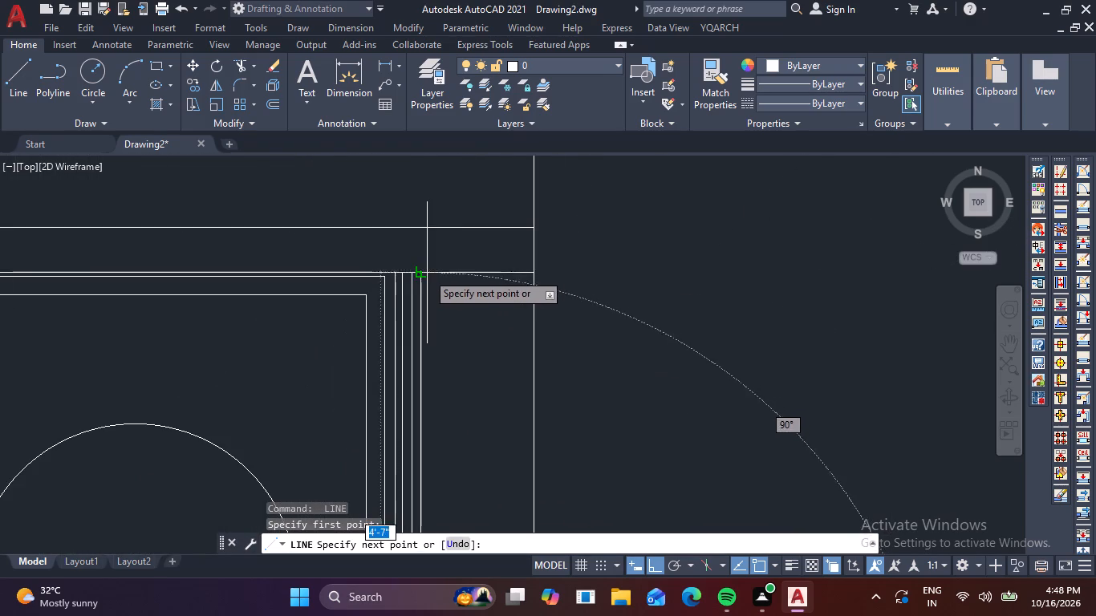
{"action": "scroll", "coordinate": [427, 273], "scroll_direction": "up", "scroll_amount": 3}
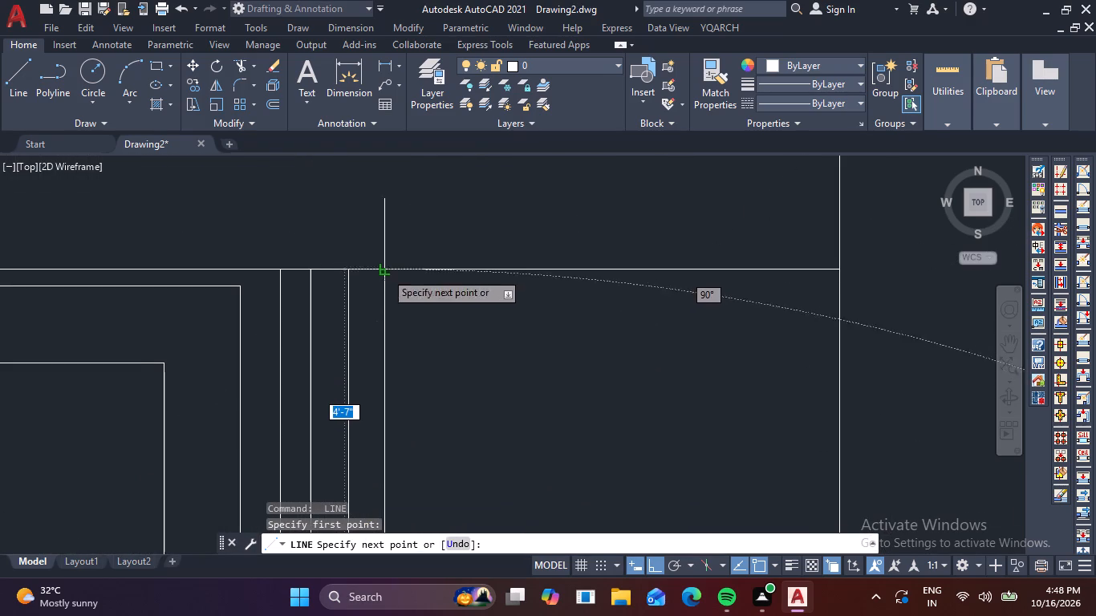
{"action": "left_click", "coordinate": [388, 269]}
{"action": "key", "text": "space"}
Draw a fifth vertical line, about 4'-7" long, between the two horizontals, closely right of the fourth one.
{"action": "scroll", "coordinate": [414, 277], "scroll_direction": "down", "scroll_amount": 3}
{"action": "key", "text": "space"}
{"action": "scroll", "coordinate": [424, 282], "scroll_direction": "up", "scroll_amount": 2}
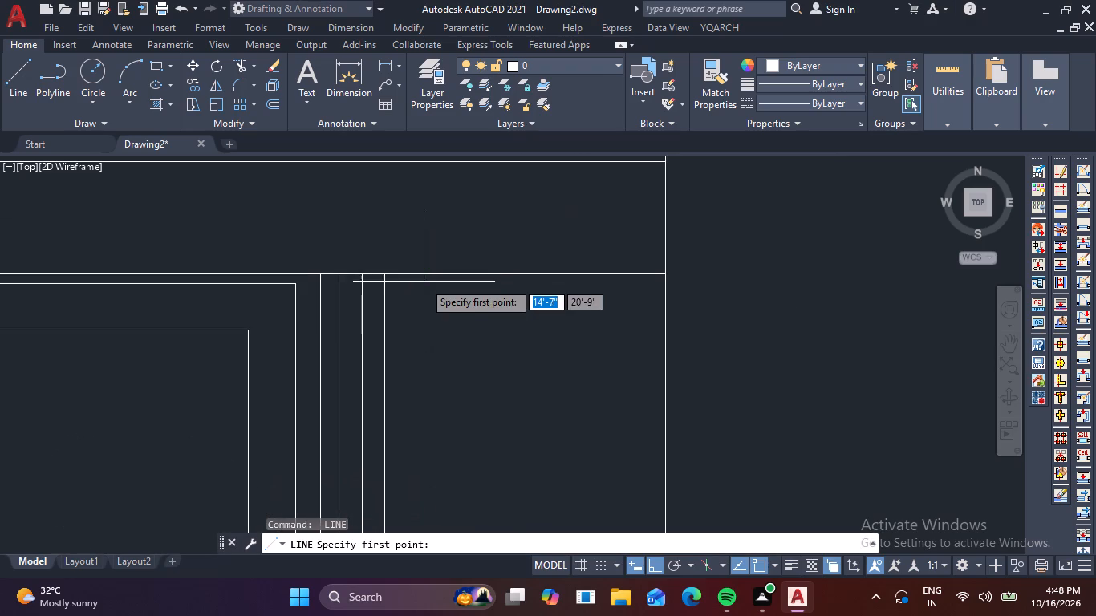
{"action": "left_click", "coordinate": [399, 274]}
{"action": "scroll", "coordinate": [406, 314], "scroll_direction": "down", "scroll_amount": 4}
{"action": "middle_click_drag", "start_coordinate": [427, 377], "coordinate": [416, 365]}
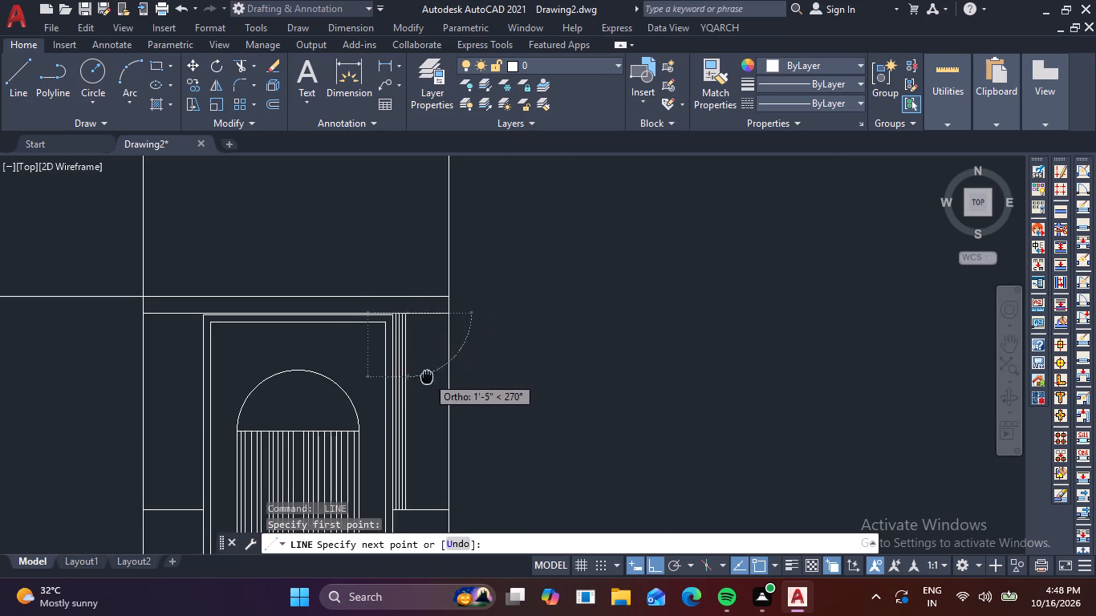
{"action": "middle_click_drag", "start_coordinate": [416, 365], "coordinate": [362, 253]}
{"action": "scroll", "coordinate": [359, 314], "scroll_direction": "up", "scroll_amount": 5}
{"action": "scroll", "coordinate": [336, 337], "scroll_direction": "down", "scroll_amount": 4}
{"action": "middle_click_drag", "start_coordinate": [338, 351], "coordinate": [276, 185]}
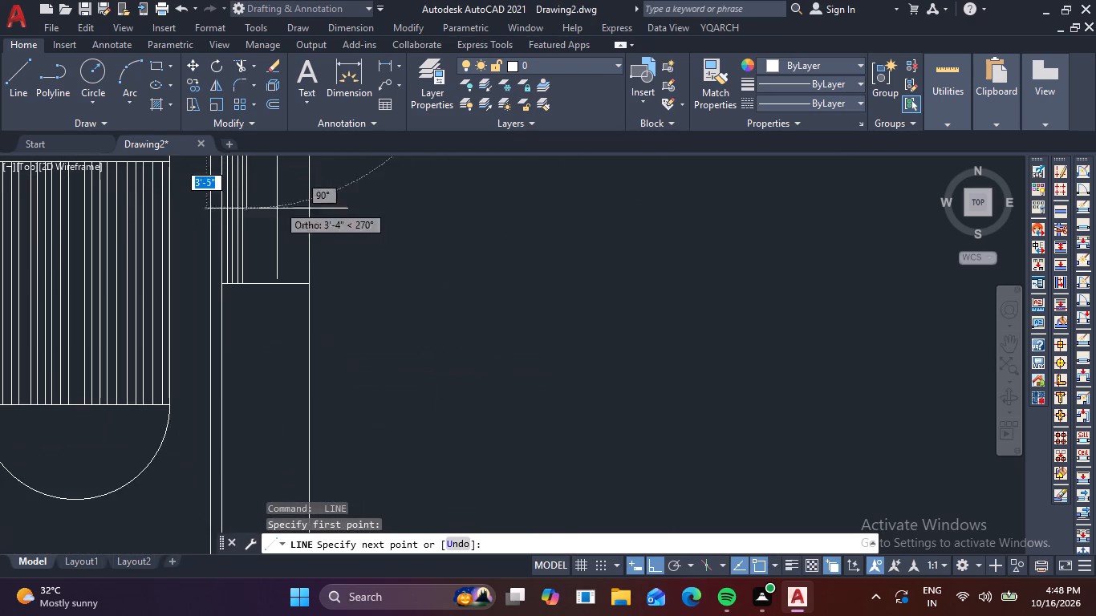
{"action": "scroll", "coordinate": [250, 258], "scroll_direction": "up", "scroll_amount": 4}
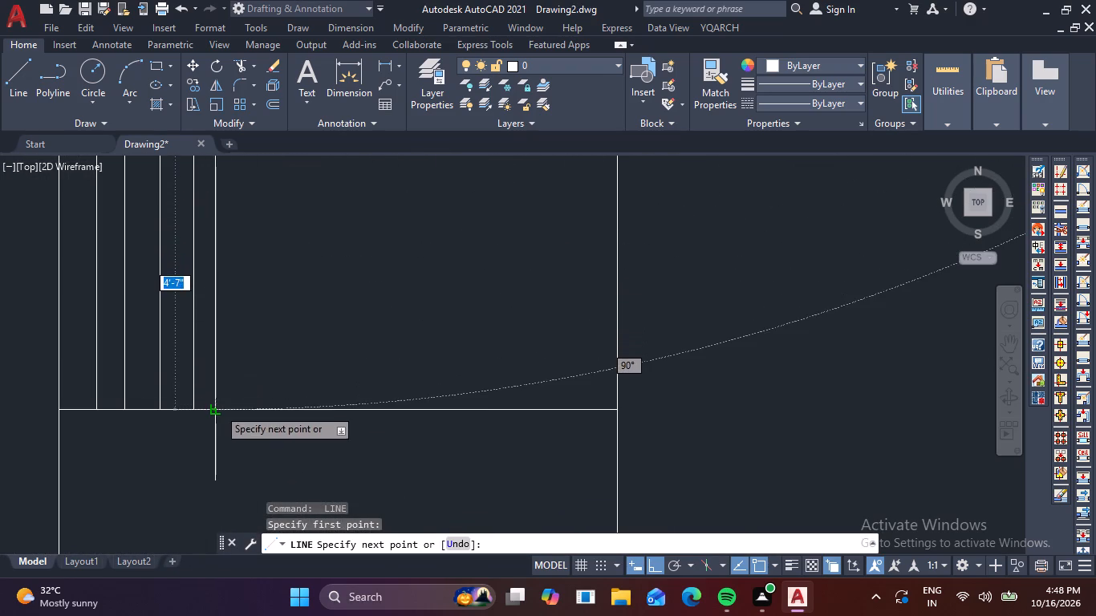
{"action": "left_click", "coordinate": [218, 408]}
{"action": "key", "text": "space"}
Draw a sixth vertical line, about 4'-7" long, between the two horizontals, closely right of the fifth one.
{"action": "key", "text": "space"}
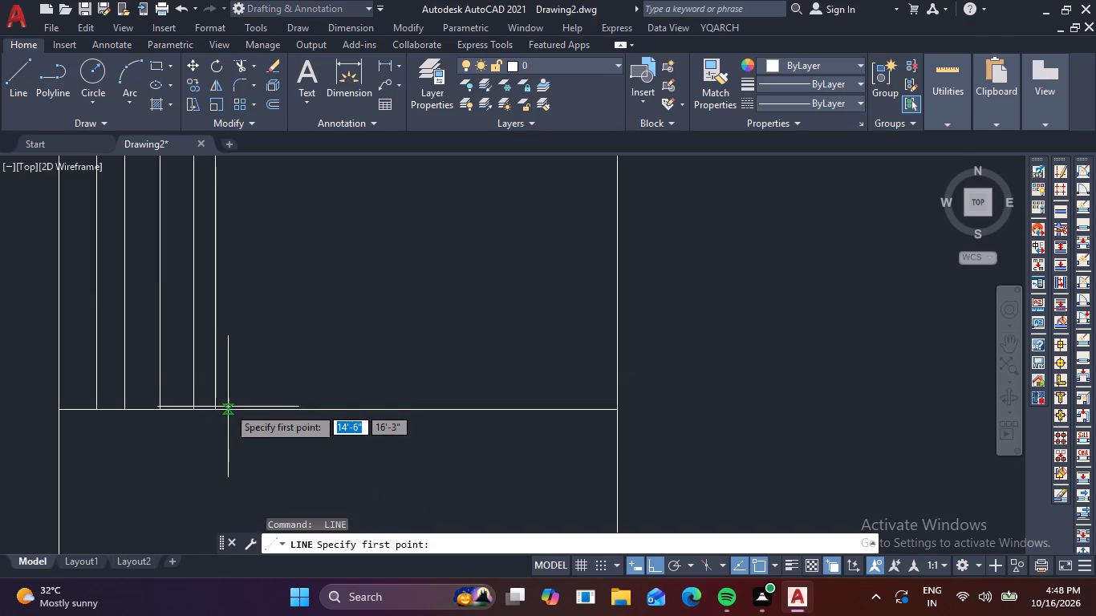
{"action": "left_click", "coordinate": [233, 409]}
{"action": "scroll", "coordinate": [253, 312], "scroll_direction": "down", "scroll_amount": 3}
{"action": "middle_click_drag", "start_coordinate": [272, 267], "coordinate": [273, 324]}
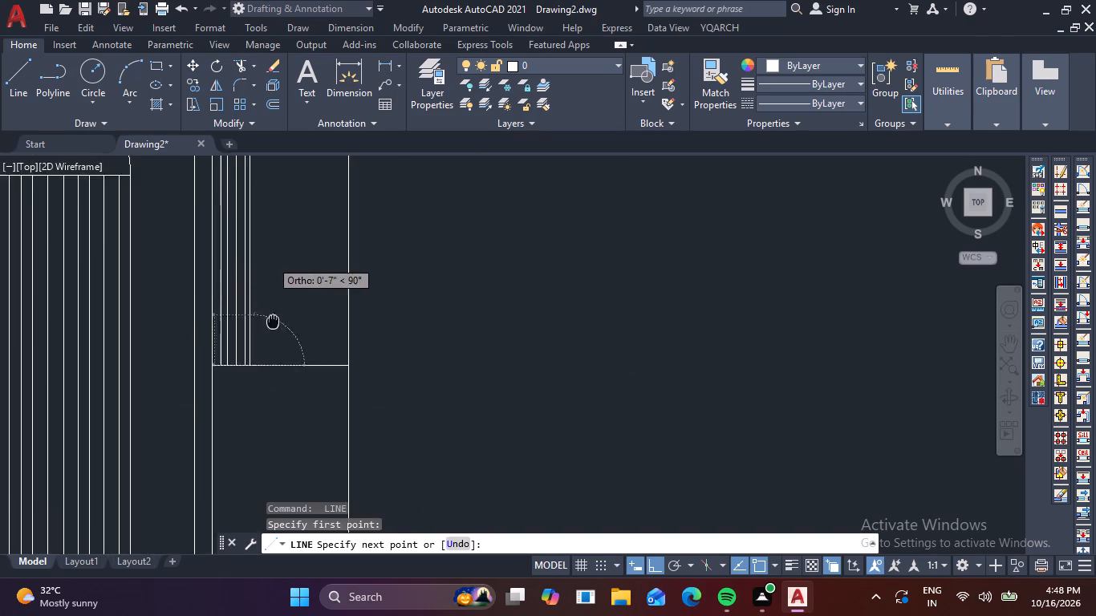
{"action": "middle_click_drag", "start_coordinate": [273, 324], "coordinate": [329, 475]}
{"action": "scroll", "coordinate": [412, 277], "scroll_direction": "down", "scroll_amount": 1}
{"action": "scroll", "coordinate": [335, 236], "scroll_direction": "down", "scroll_amount": 1}
{"action": "middle_click_drag", "start_coordinate": [341, 241], "coordinate": [344, 343]}
{"action": "scroll", "coordinate": [358, 259], "scroll_direction": "up", "scroll_amount": 2}
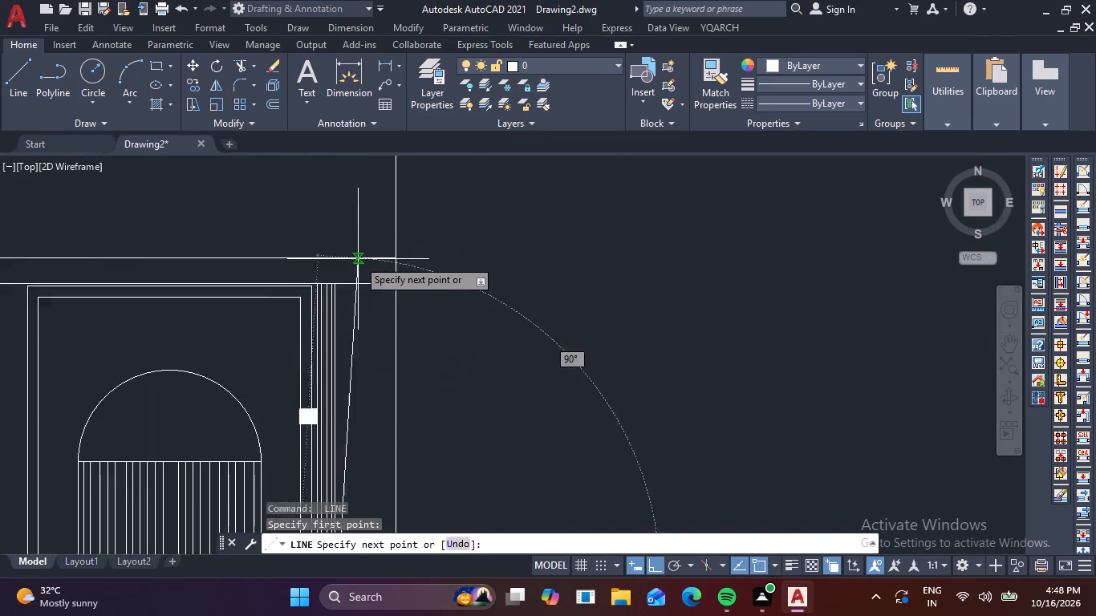
{"action": "scroll", "coordinate": [358, 259], "scroll_direction": "up", "scroll_amount": 2}
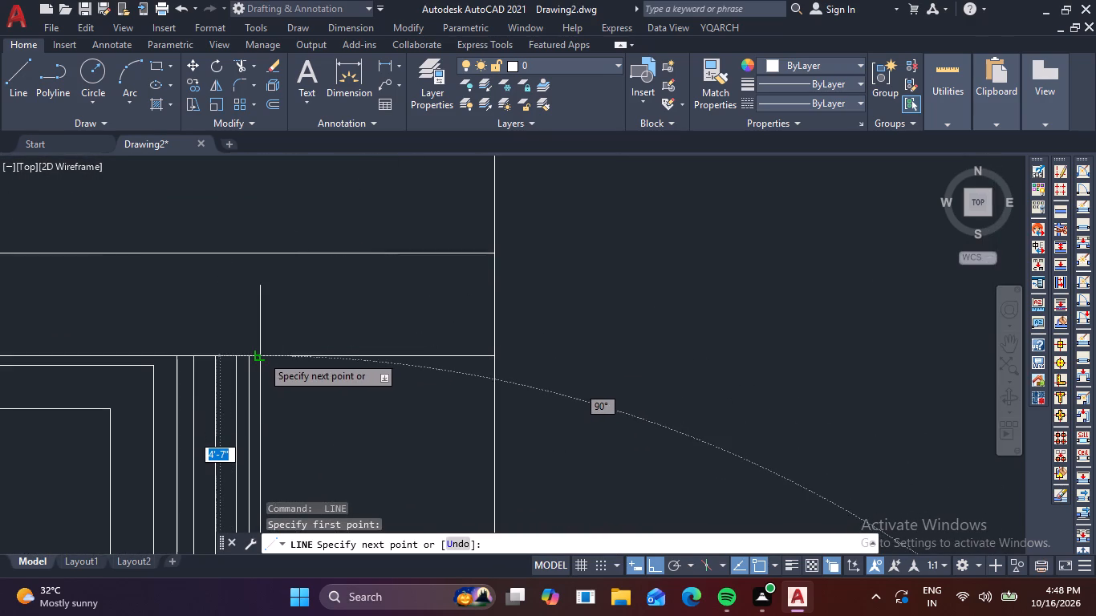
{"action": "left_click", "coordinate": [262, 355]}
{"action": "key", "text": "space"}
Draw a seventh vertical line, about 4'-7" long, between the two horizontals, with a slightly wider gap from the sixth.
{"action": "key", "text": "space"}
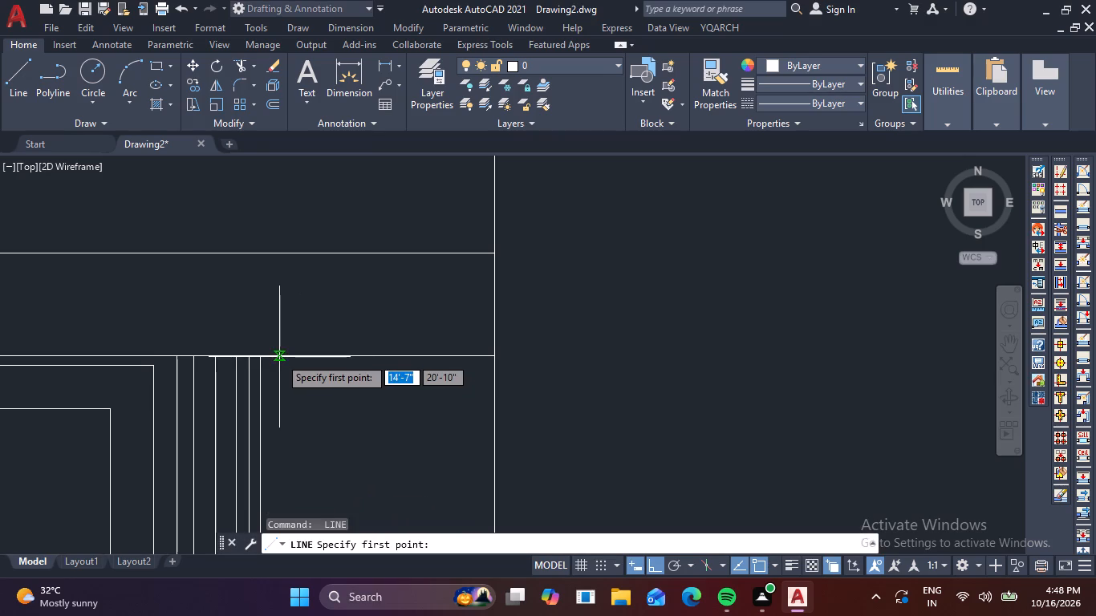
{"action": "left_click", "coordinate": [279, 357]}
{"action": "scroll", "coordinate": [283, 361], "scroll_direction": "down", "scroll_amount": 3}
{"action": "middle_click_drag", "start_coordinate": [376, 438], "coordinate": [268, 233]}
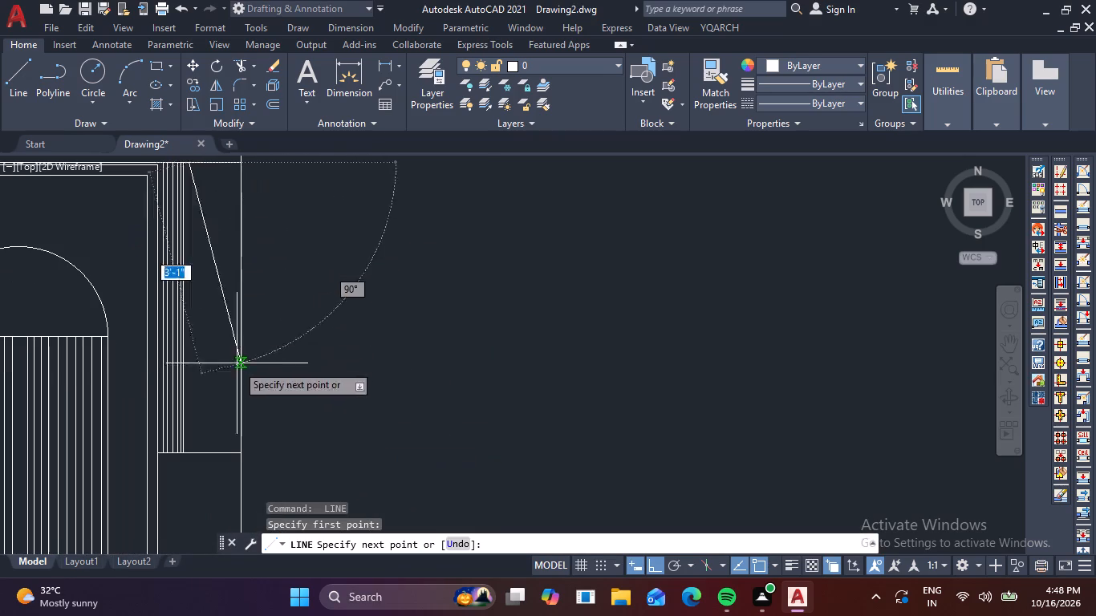
{"action": "scroll", "coordinate": [197, 452], "scroll_direction": "up", "scroll_amount": 4}
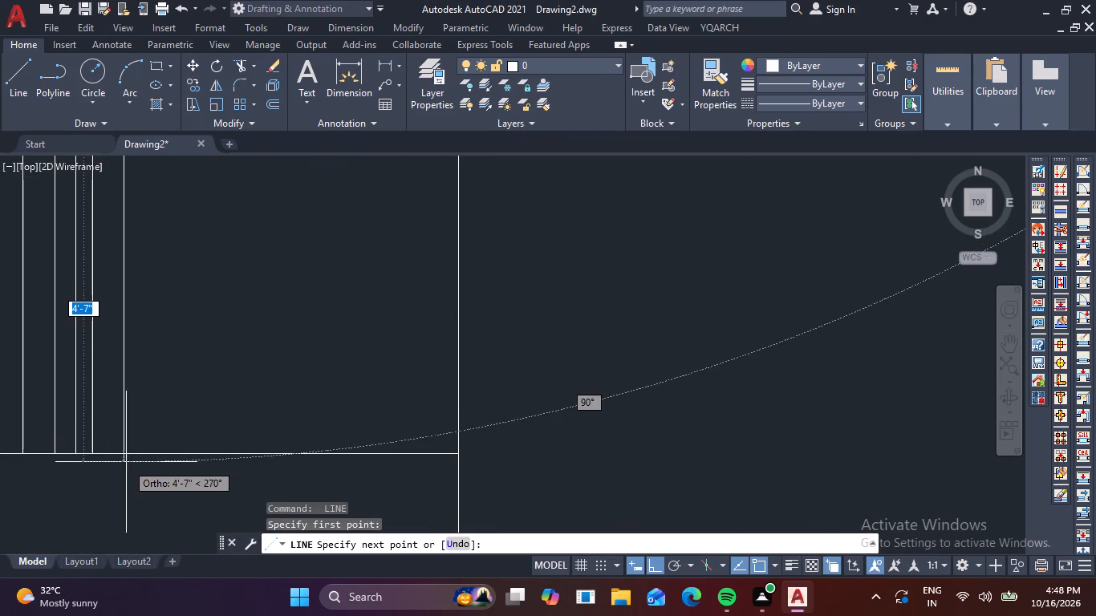
{"action": "left_click", "coordinate": [121, 449]}
{"action": "key", "text": "space"}
Draw an eighth vertical line, about 4'-7" long, between the two horizontals, closely right of the seventh one.
{"action": "key", "text": "space"}
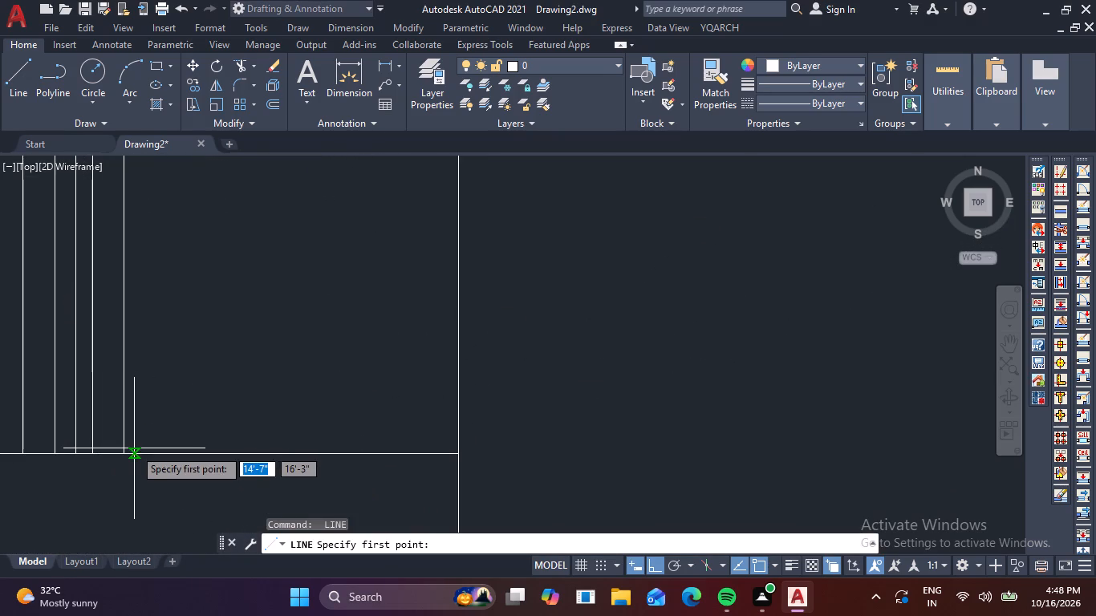
{"action": "left_click", "coordinate": [140, 453]}
{"action": "scroll", "coordinate": [148, 351], "scroll_direction": "down", "scroll_amount": 3}
{"action": "middle_click_drag", "start_coordinate": [177, 311], "coordinate": [388, 580]}
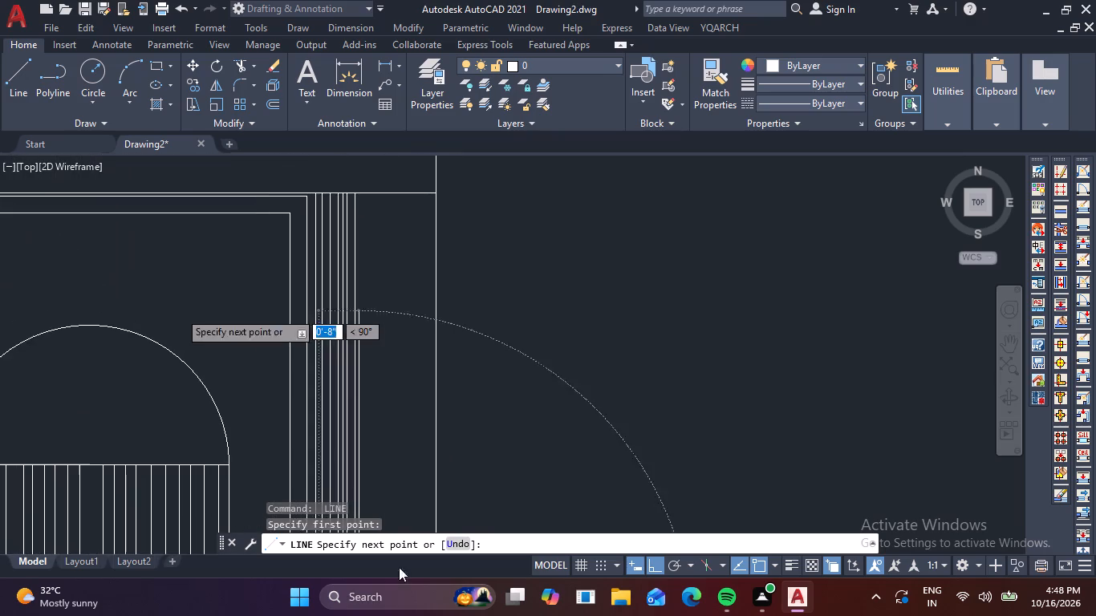
{"action": "scroll", "coordinate": [356, 229], "scroll_direction": "up", "scroll_amount": 4}
{"action": "middle_click_drag", "start_coordinate": [348, 193], "coordinate": [315, 526]}
{"action": "left_click", "coordinate": [320, 353]}
{"action": "key", "text": "space"}
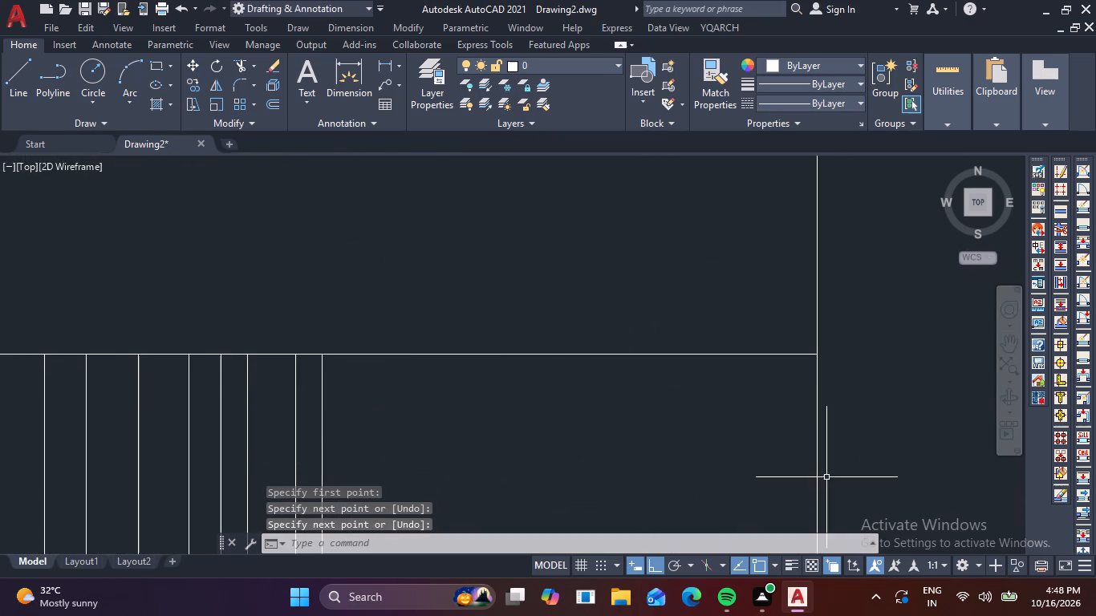
Draw a ninth near-vertical line, about 4'-7" long, between the two horizontals, starting slightly right of the eighth one's top end.
{"action": "scroll", "coordinate": [616, 484], "scroll_direction": "down", "scroll_amount": 3}
{"action": "middle_click_drag", "start_coordinate": [617, 482], "coordinate": [587, 343]}
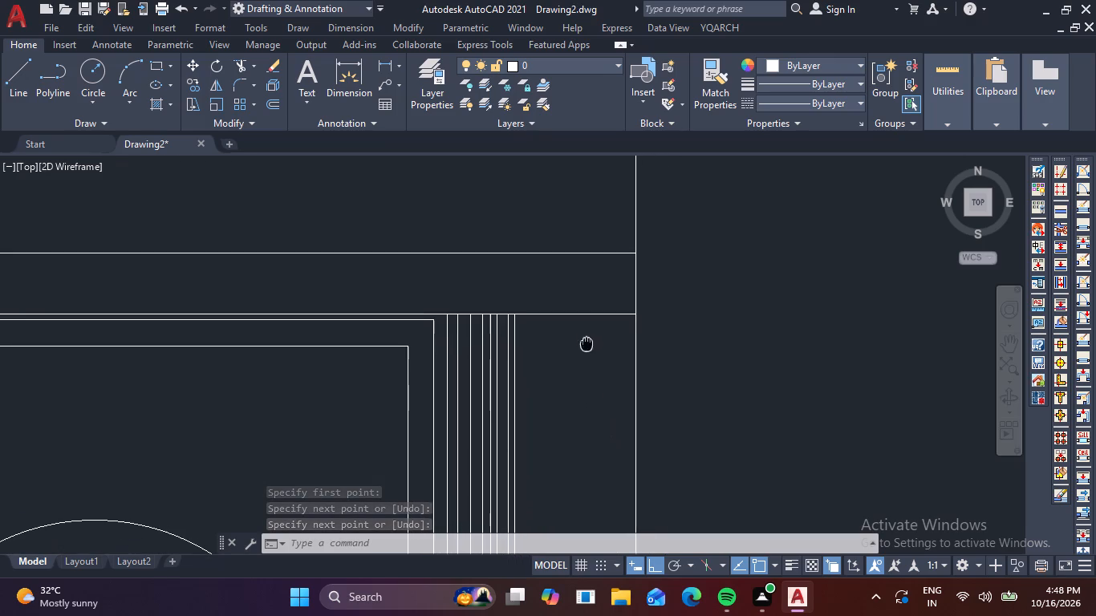
{"action": "middle_click_drag", "start_coordinate": [587, 343], "coordinate": [587, 342]}
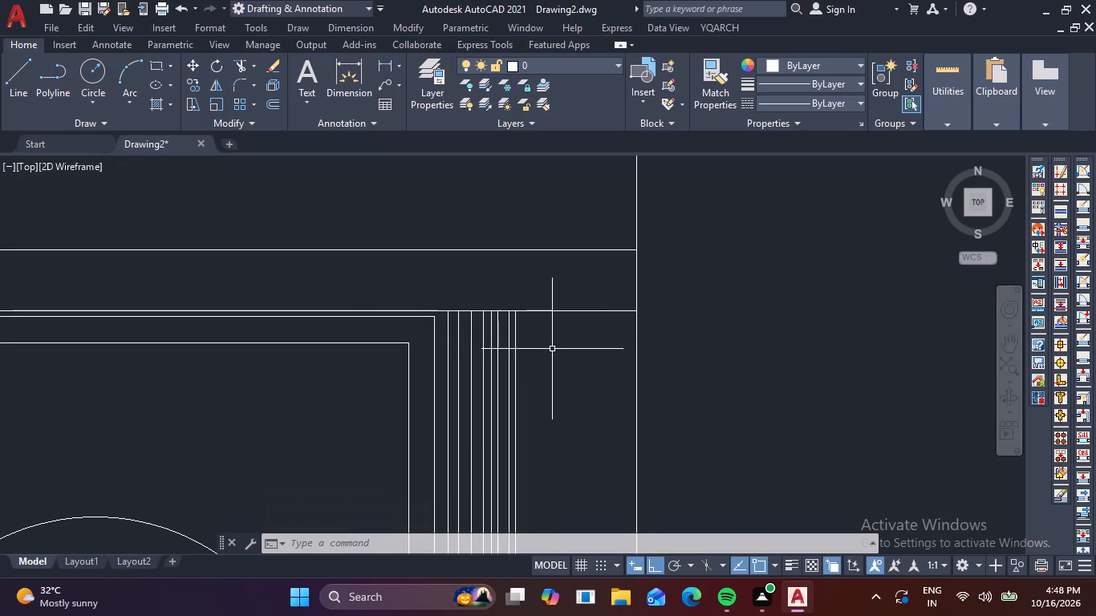
{"action": "key", "text": "space"}
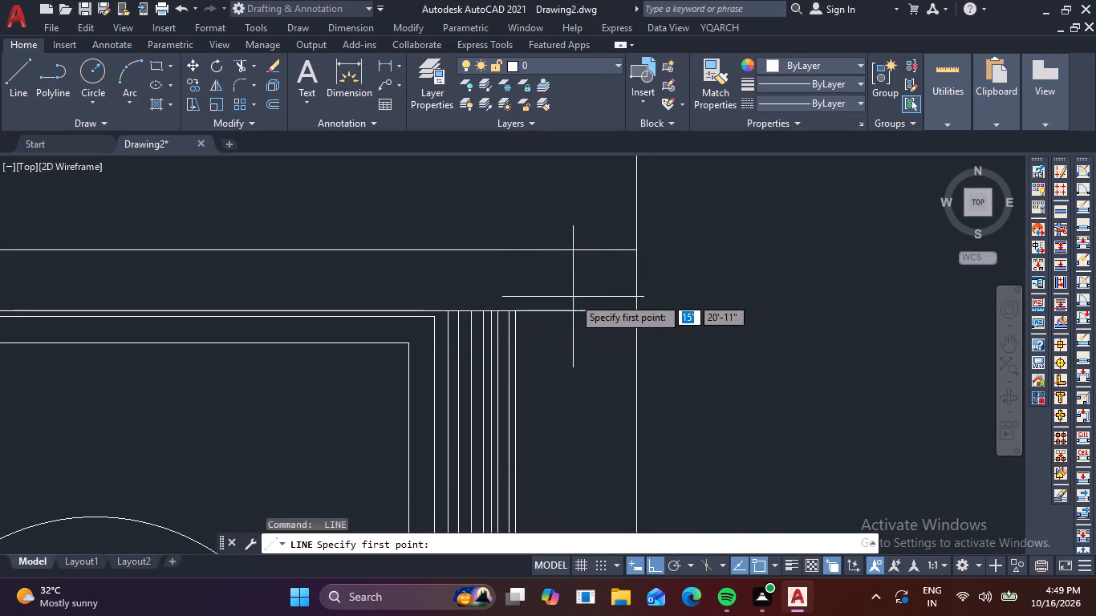
{"action": "key", "text": "space"}
{"action": "left_click", "coordinate": [528, 318]}
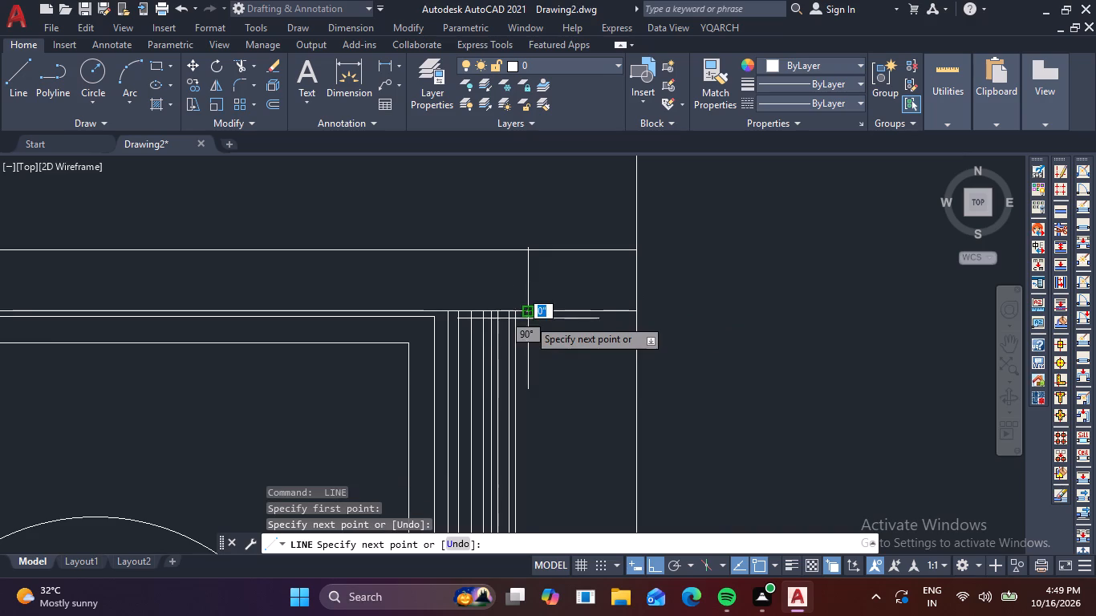
{"action": "scroll", "coordinate": [540, 395], "scroll_direction": "down", "scroll_amount": 1}
{"action": "middle_click_drag", "start_coordinate": [550, 464], "coordinate": [583, 225]}
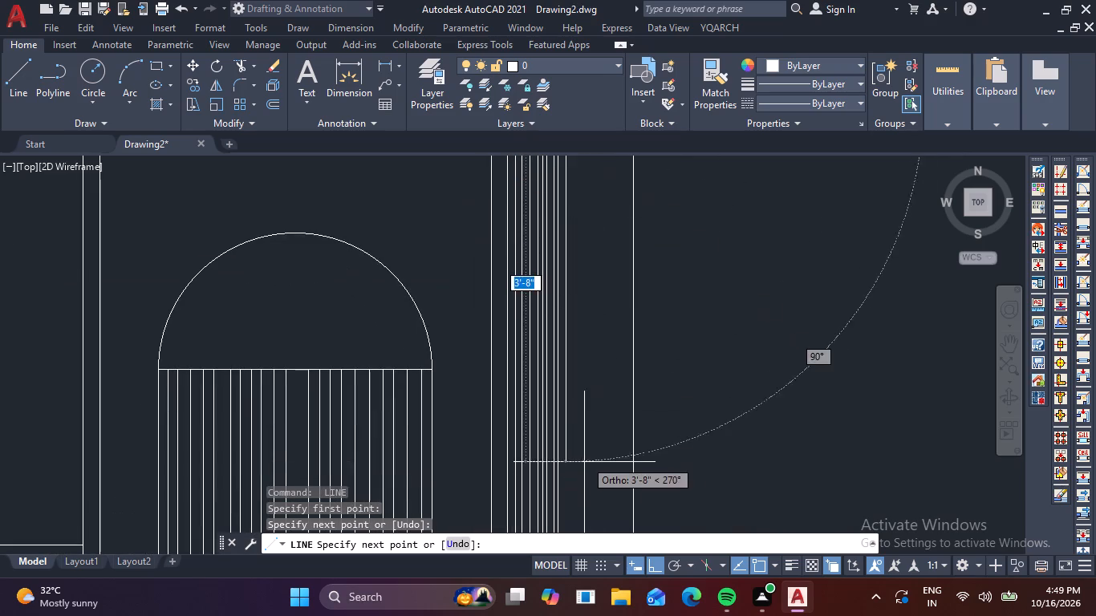
{"action": "middle_click_drag", "start_coordinate": [587, 486], "coordinate": [585, 274]}
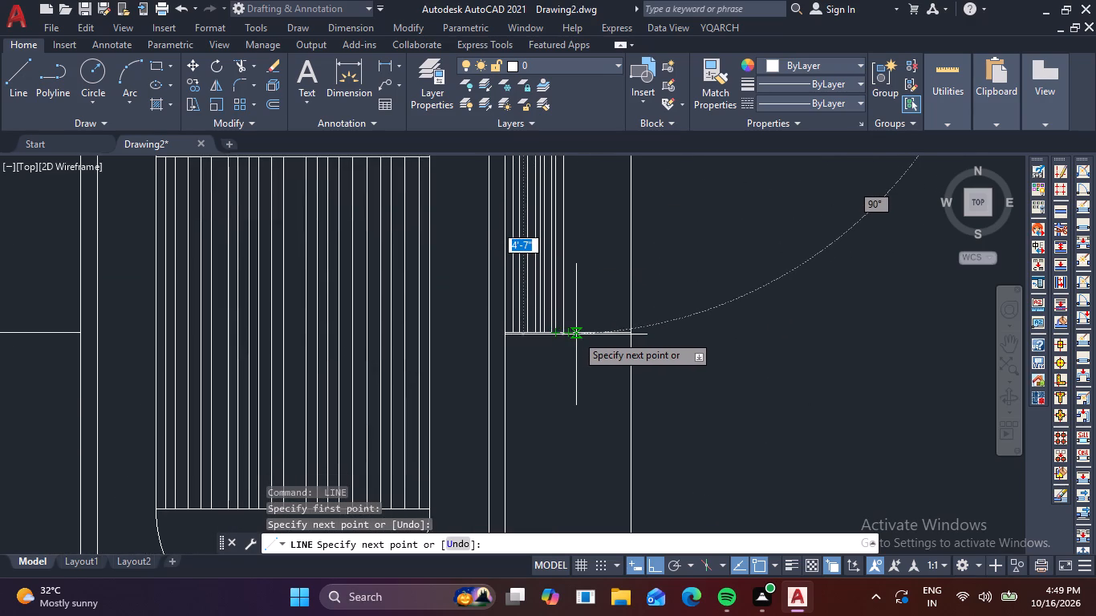
{"action": "left_click", "coordinate": [575, 334]}
{"action": "key", "text": "space"}
Draw a tenth vertical line, about 4'-7" long, between the two horizontals, with a wider gap from the ninth.
{"action": "key", "text": "space"}
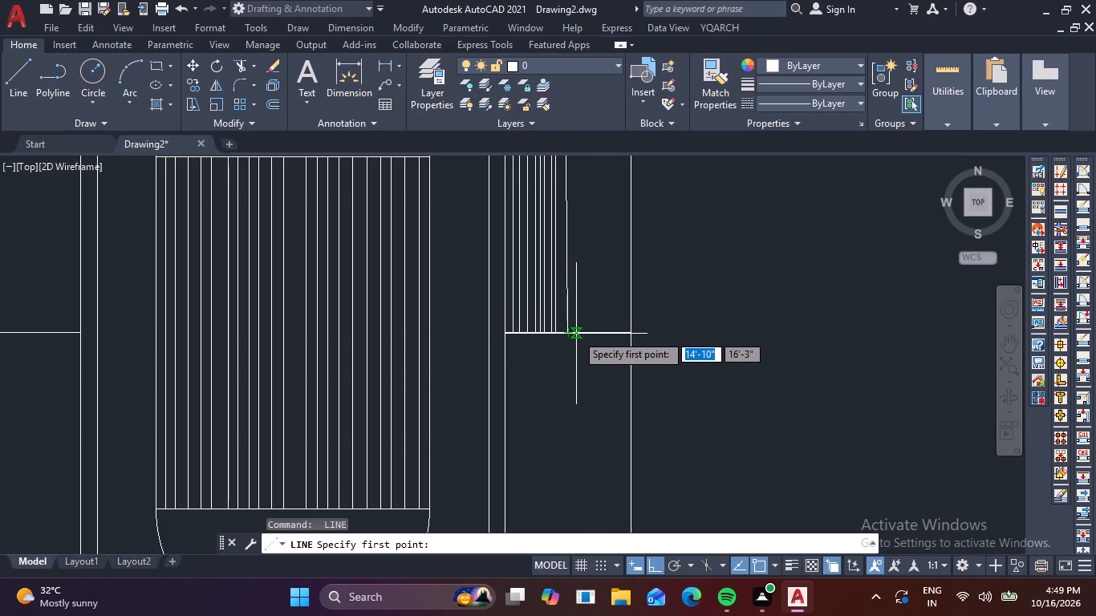
{"action": "left_click", "coordinate": [576, 334]}
{"action": "middle_click_drag", "start_coordinate": [579, 233], "coordinate": [539, 397]}
{"action": "middle_click_drag", "start_coordinate": [538, 377], "coordinate": [519, 537]}
{"action": "scroll", "coordinate": [542, 392], "scroll_direction": "down", "scroll_amount": 1}
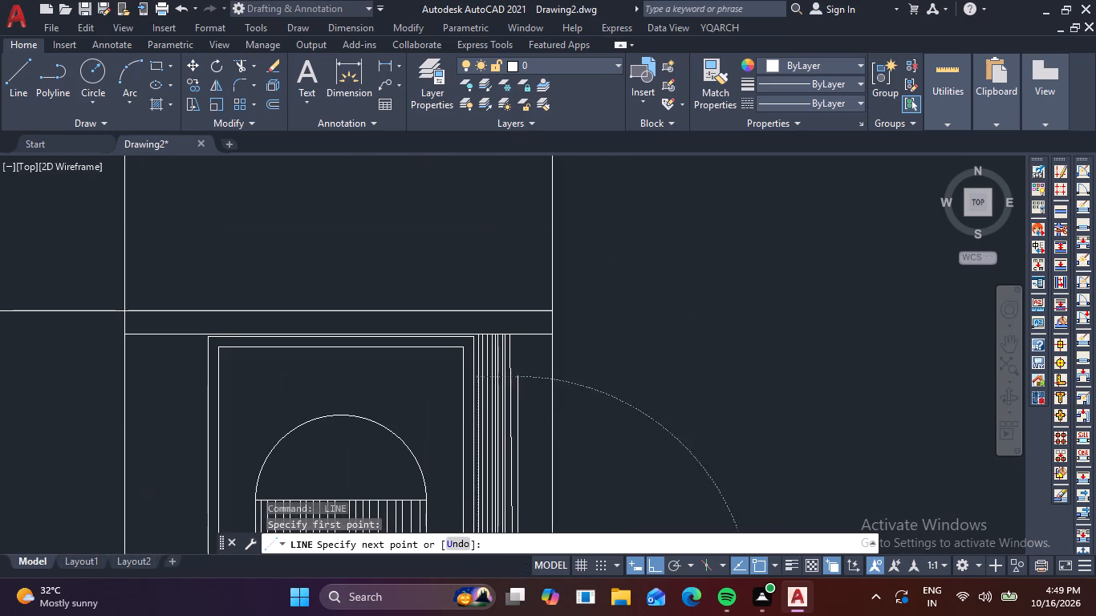
{"action": "scroll", "coordinate": [526, 342], "scroll_direction": "up", "scroll_amount": 3}
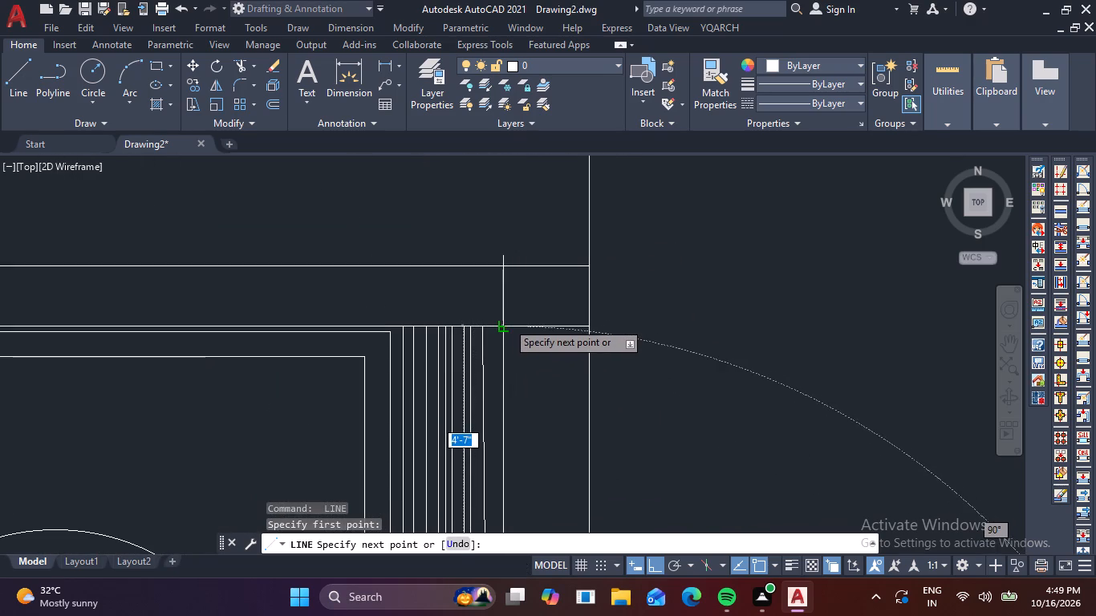
{"action": "left_click", "coordinate": [507, 322]}
{"action": "key", "text": "space"}
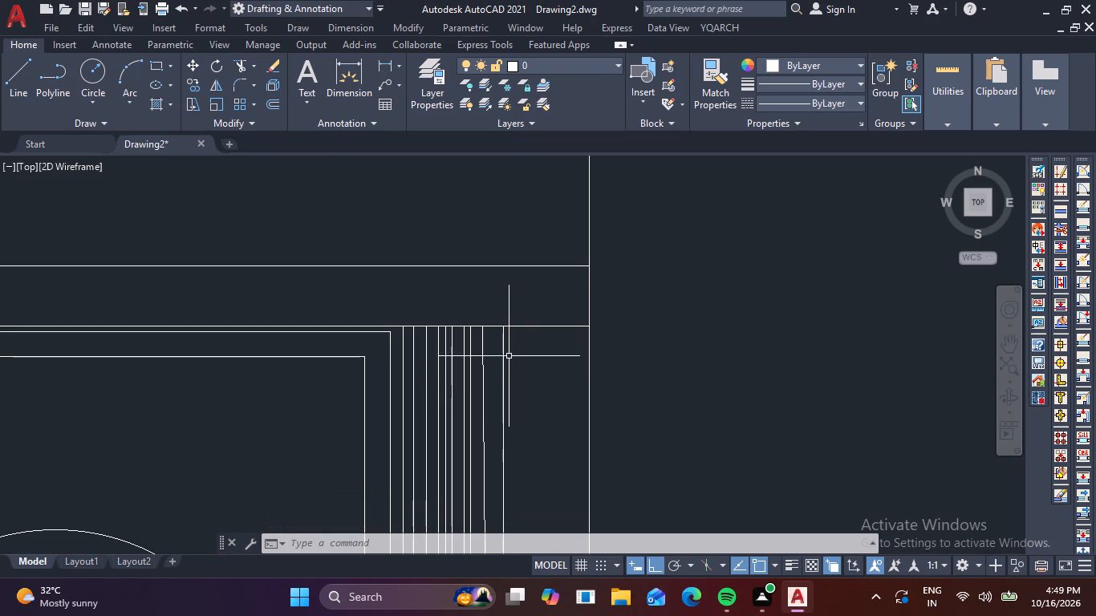
Draw a short horizontal line from the tenth vertical to the panel's right edge, about 7" below the upper horizontal.
{"action": "key", "text": "space"}
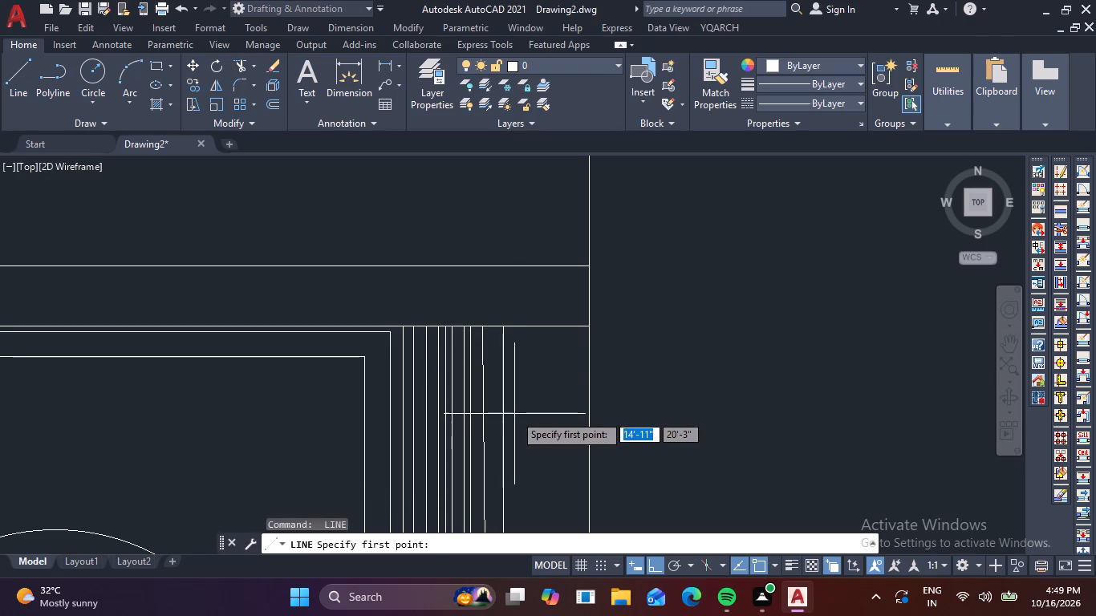
{"action": "left_click", "coordinate": [505, 411]}
{"action": "left_click", "coordinate": [586, 407]}
{"action": "key", "text": "space"}
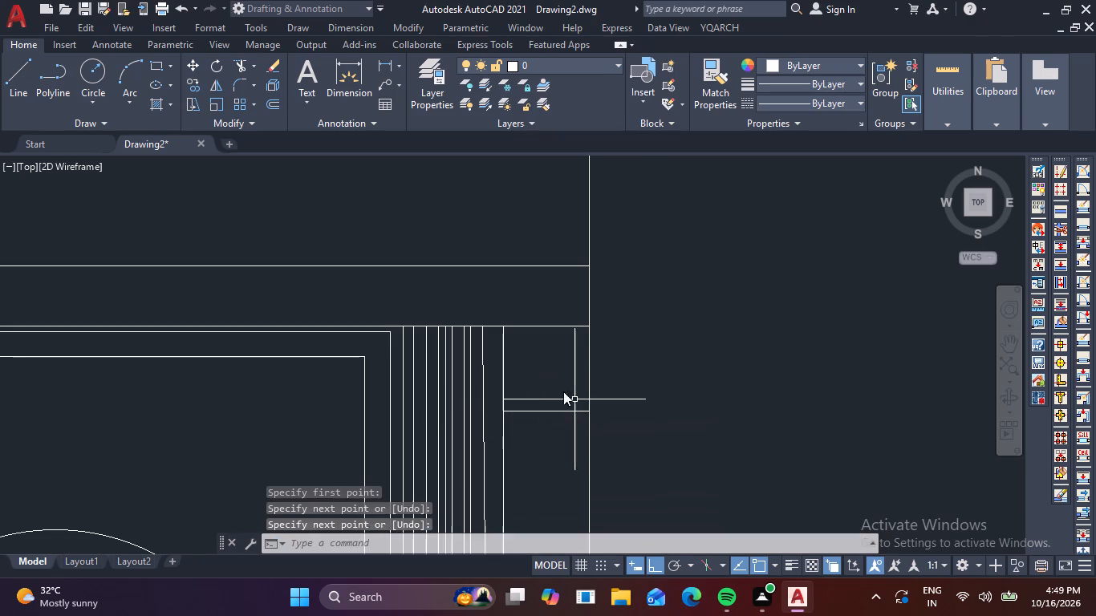
Draw the first two short verticals, about 7" long, in the panel's top box, starting near the tenth vertical.
{"action": "key", "text": "space"}
{"action": "left_click", "coordinate": [517, 329]}
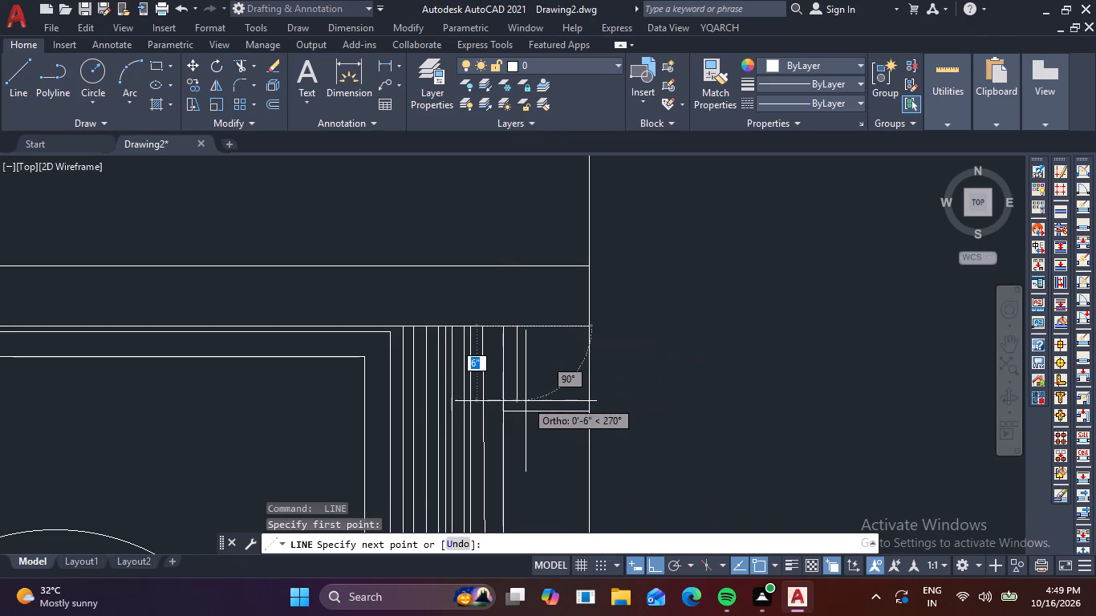
{"action": "left_click", "coordinate": [520, 411]}
{"action": "key", "text": "space"}
{"action": "left_click", "coordinate": [530, 330]}
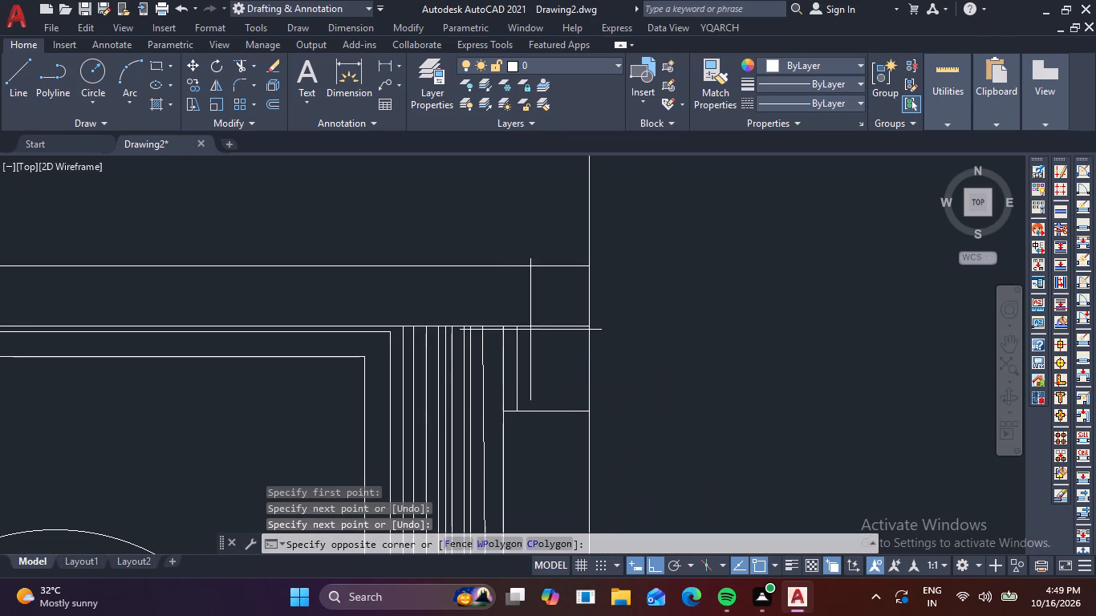
{"action": "left_click", "coordinate": [528, 396]}
{"action": "key", "text": "space"}
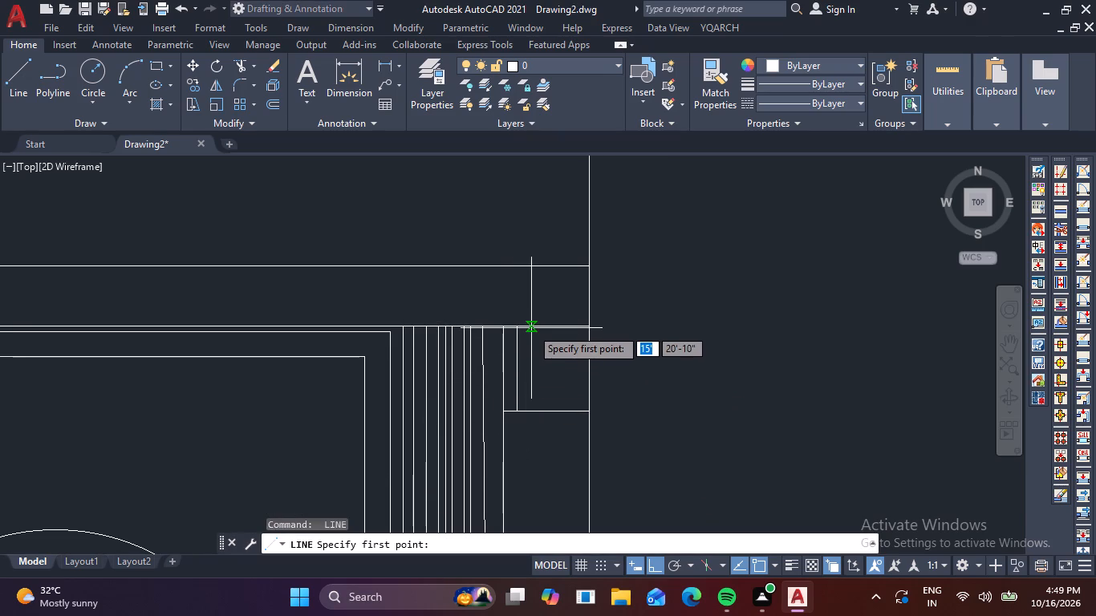
{"action": "left_click", "coordinate": [531, 328]}
{"action": "left_click", "coordinate": [530, 415]}
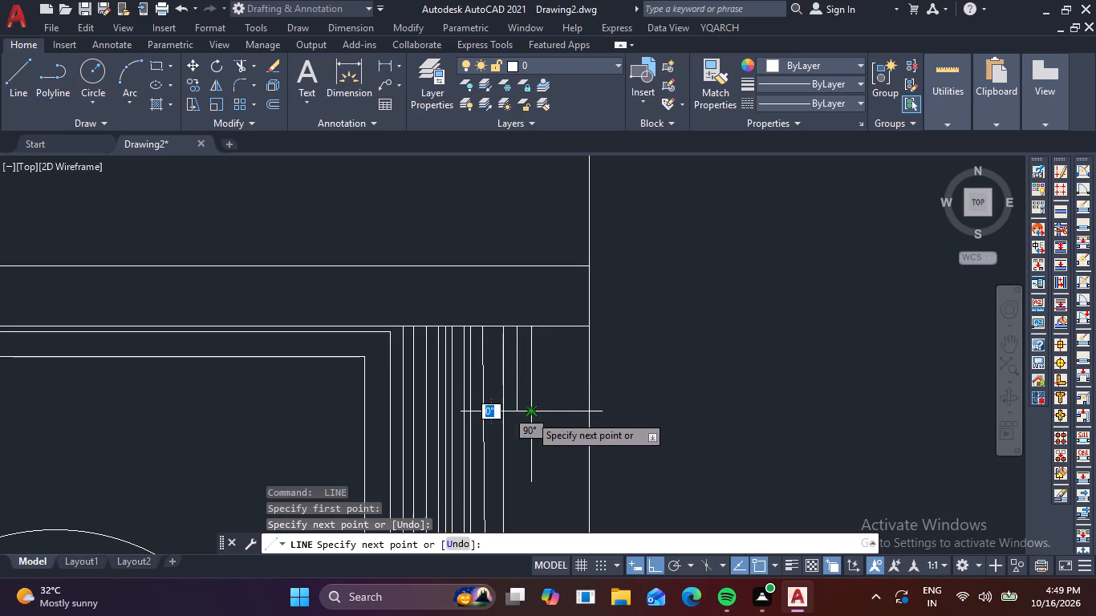
{"action": "key", "text": "space"}
Draw a third, slightly slanted, and a fourth short line, each about 7" tall, further right in the top box.
{"action": "key", "text": "space"}
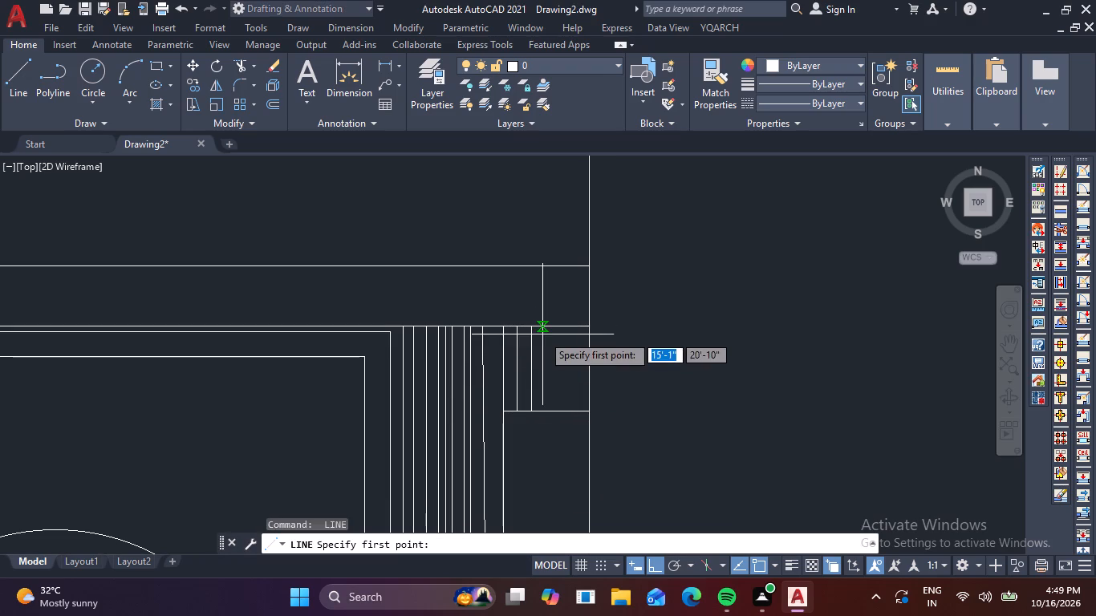
{"action": "left_click", "coordinate": [542, 334]}
{"action": "left_click", "coordinate": [546, 413]}
{"action": "key", "text": "space"}
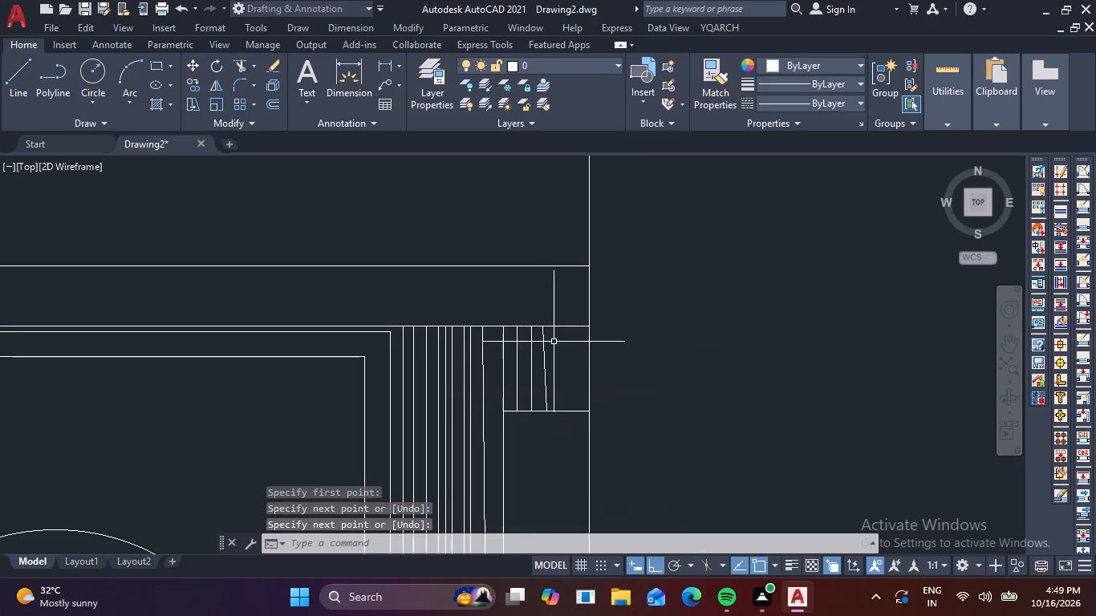
{"action": "key", "text": "space"}
{"action": "left_click", "coordinate": [552, 331]}
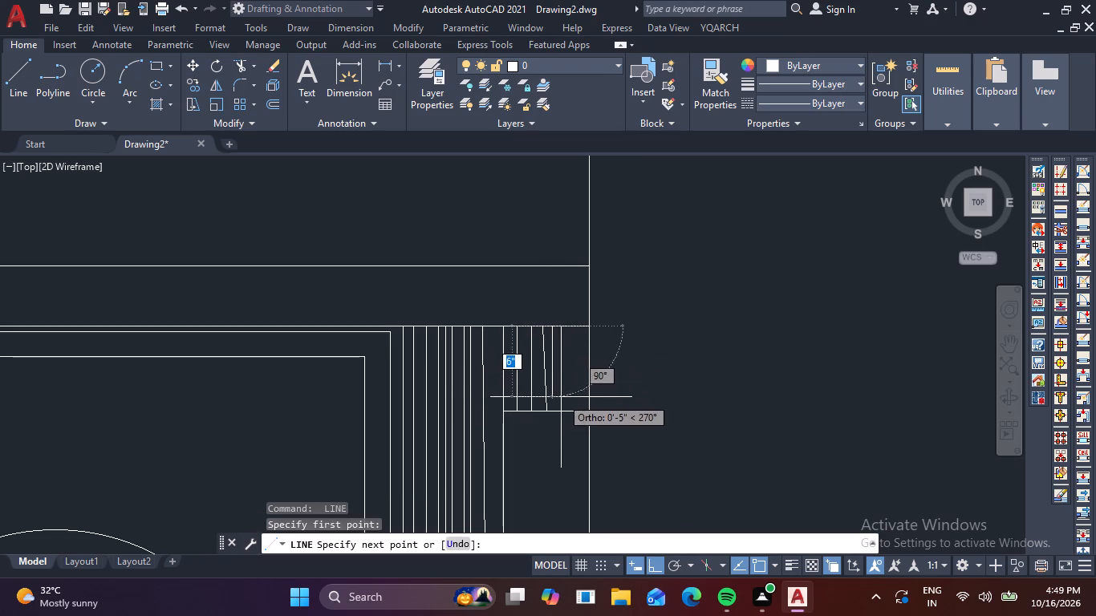
{"action": "left_click", "coordinate": [554, 408]}
{"action": "key", "text": "space"}
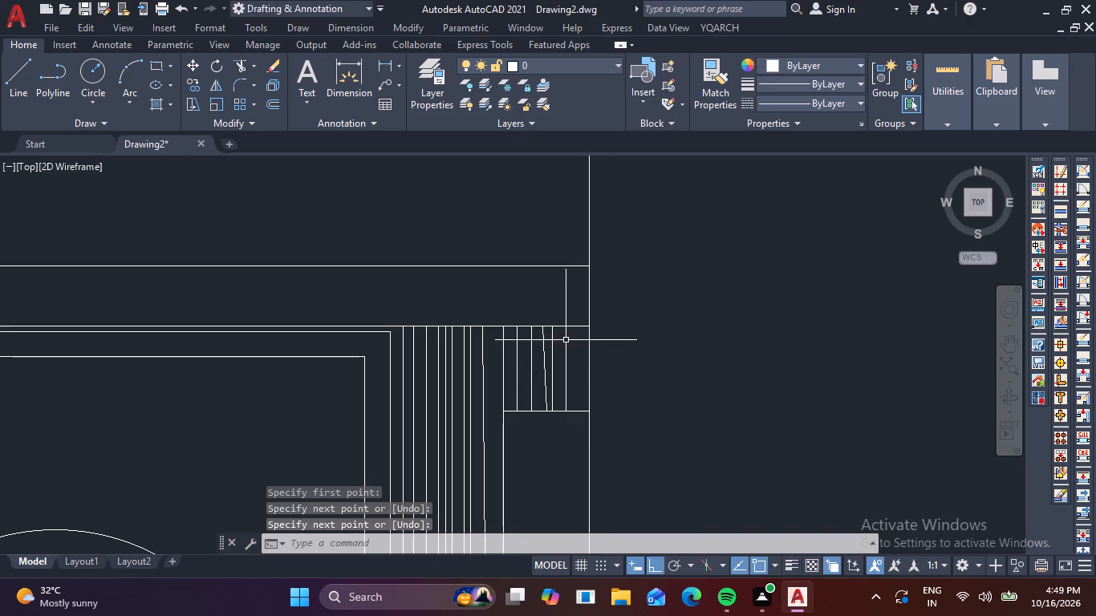
Draw the fifth and sixth short verticals, about 7" long, in the top box up to near its right edge.
{"action": "key", "text": "space"}
{"action": "left_click", "coordinate": [565, 330]}
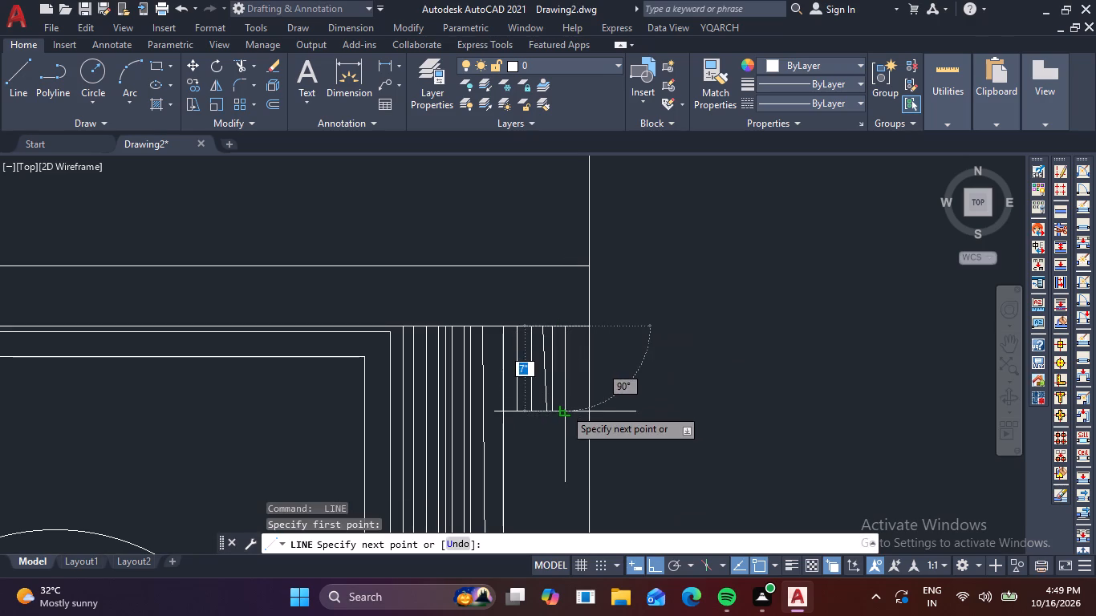
{"action": "left_click", "coordinate": [564, 408]}
{"action": "key", "text": "space"}
{"action": "key", "text": "space"}
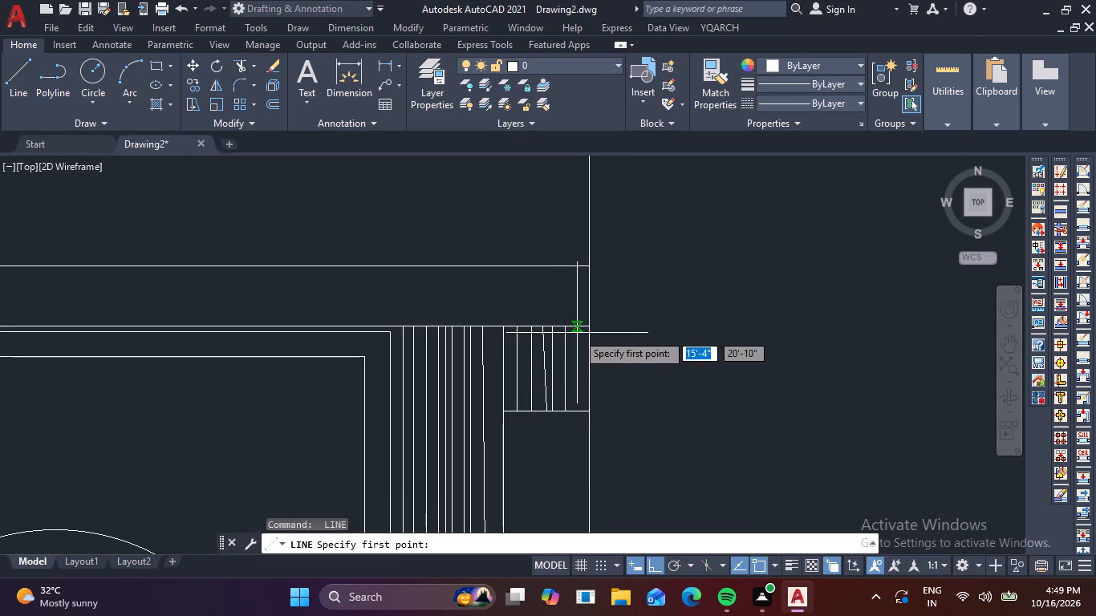
{"action": "left_click", "coordinate": [577, 332]}
{"action": "left_click", "coordinate": [575, 414]}
{"action": "key", "text": "space"}
Draw a horizontal line about 6" long from the tenth vertical to the right edge, about 4" above the lower horizontal.
{"action": "scroll", "coordinate": [579, 423], "scroll_direction": "down", "scroll_amount": 2}
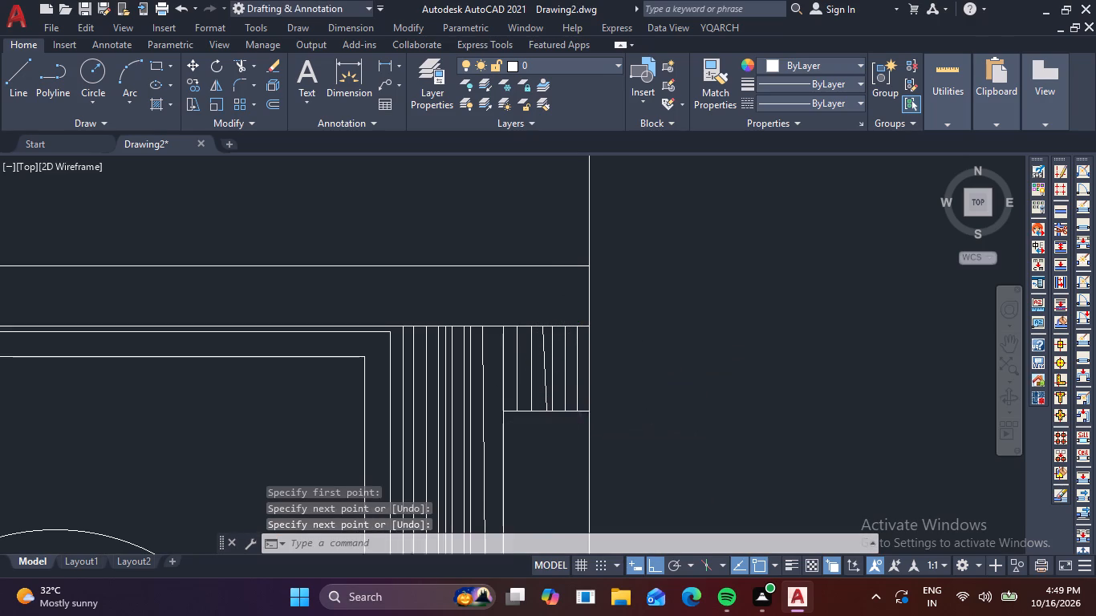
{"action": "scroll", "coordinate": [579, 423], "scroll_direction": "down", "scroll_amount": 2}
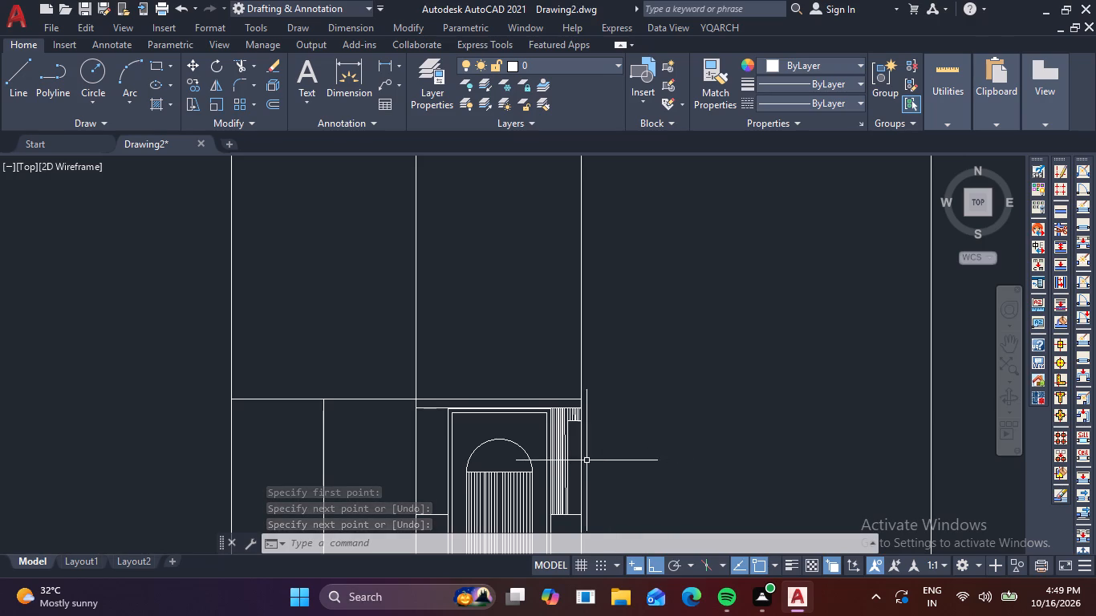
{"action": "scroll", "coordinate": [578, 454], "scroll_direction": "up", "scroll_amount": 1}
{"action": "middle_click_drag", "start_coordinate": [576, 462], "coordinate": [565, 283]}
{"action": "scroll", "coordinate": [564, 375], "scroll_direction": "up", "scroll_amount": 3}
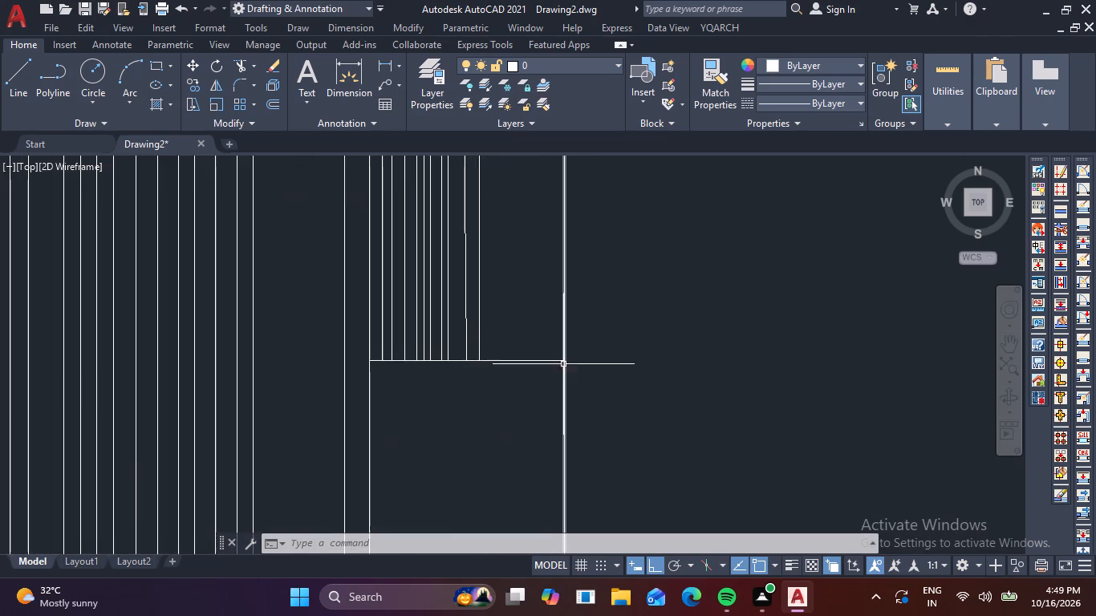
{"action": "scroll", "coordinate": [503, 342], "scroll_direction": "up", "scroll_amount": 2}
{"action": "key", "text": "space"}
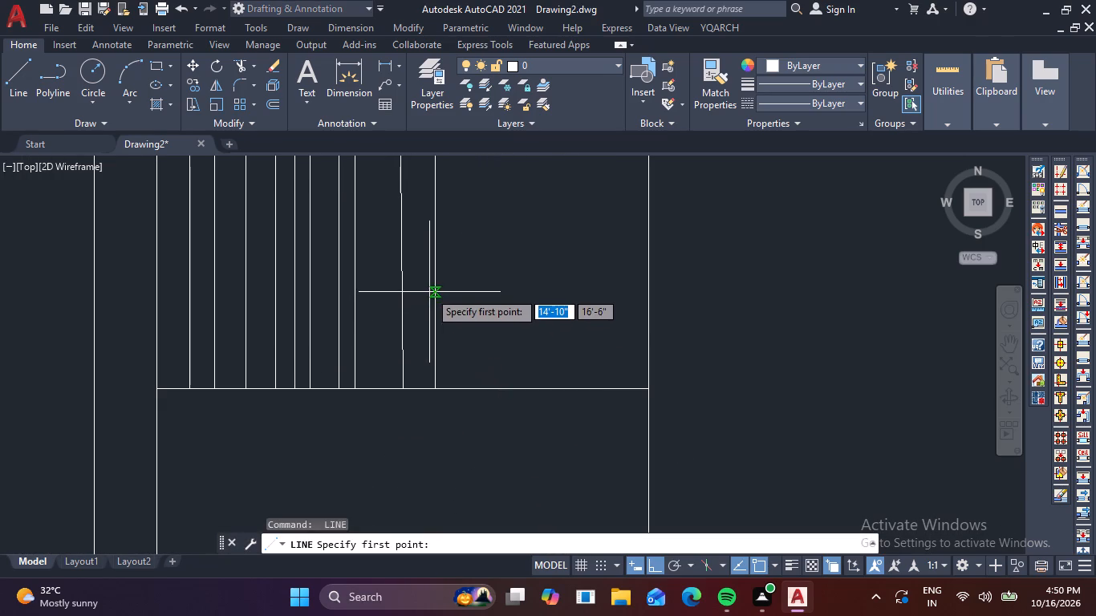
{"action": "left_click", "coordinate": [434, 260]}
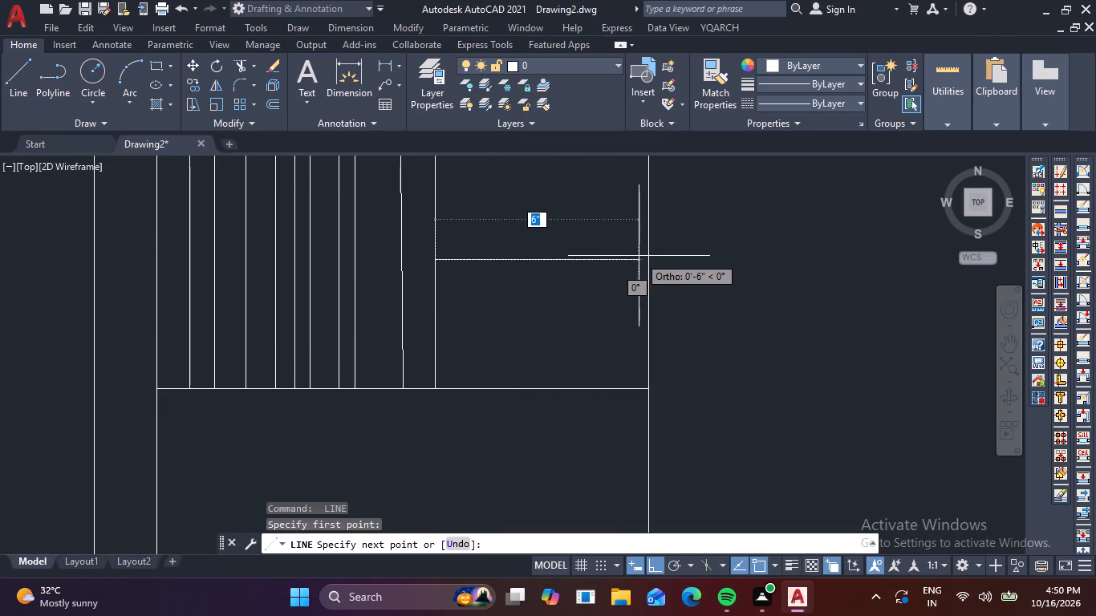
{"action": "left_click", "coordinate": [644, 256]}
{"action": "key", "text": "space"}
Draw a first short vertical, about 4" long, in the panel's bottom box, closely right of the tenth vertical.
{"action": "key", "text": "space"}
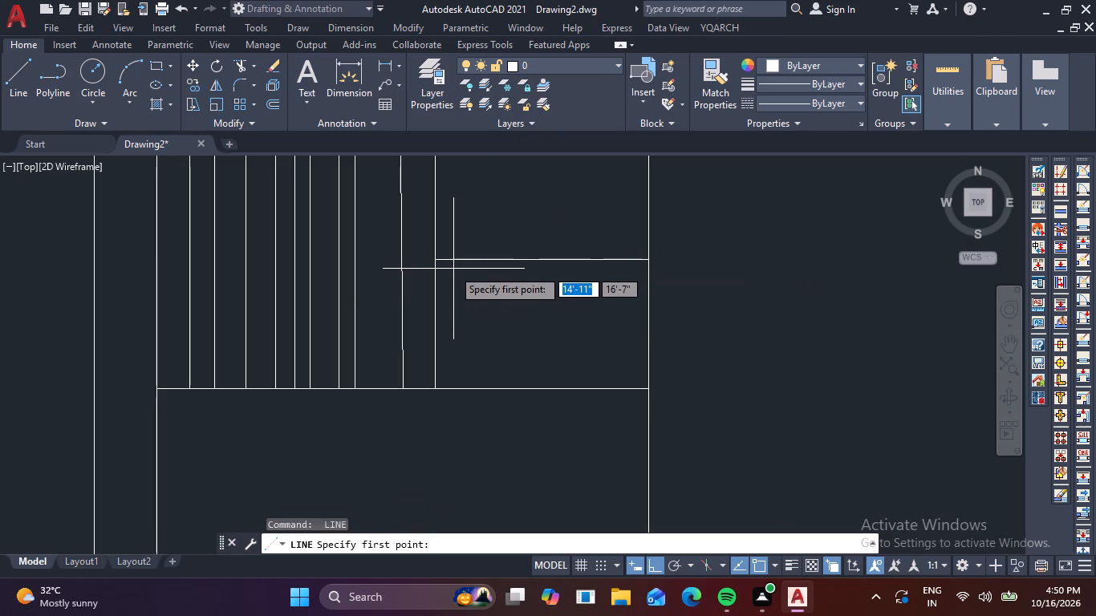
{"action": "left_click", "coordinate": [452, 266]}
{"action": "left_click", "coordinate": [458, 388]}
{"action": "key", "text": "space"}
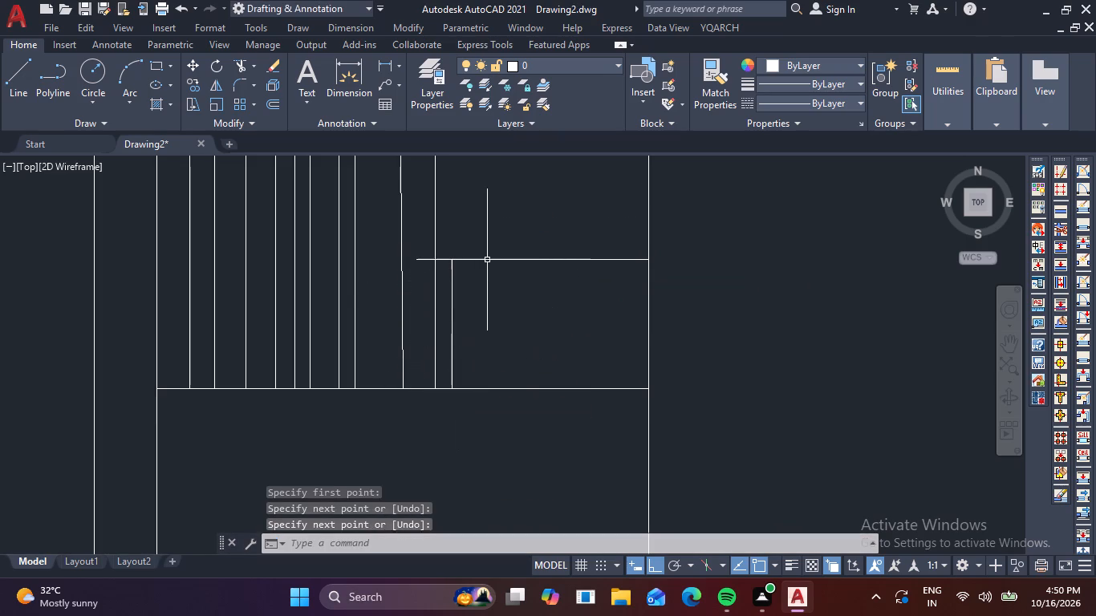
Draw a slanted line from the first short vertical's foot to the bottom box's upper edge, continued by a second vertical about 4" long.
{"action": "left_click", "coordinate": [487, 260]}
{"action": "key", "text": "space"}
{"action": "key", "text": "space"}
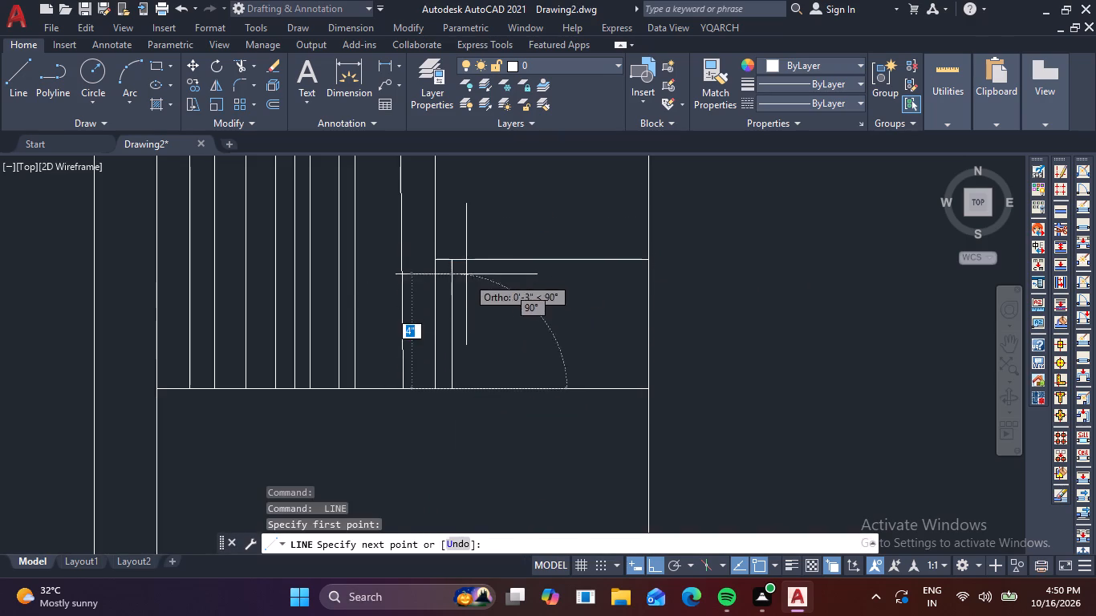
{"action": "left_click", "coordinate": [462, 265]}
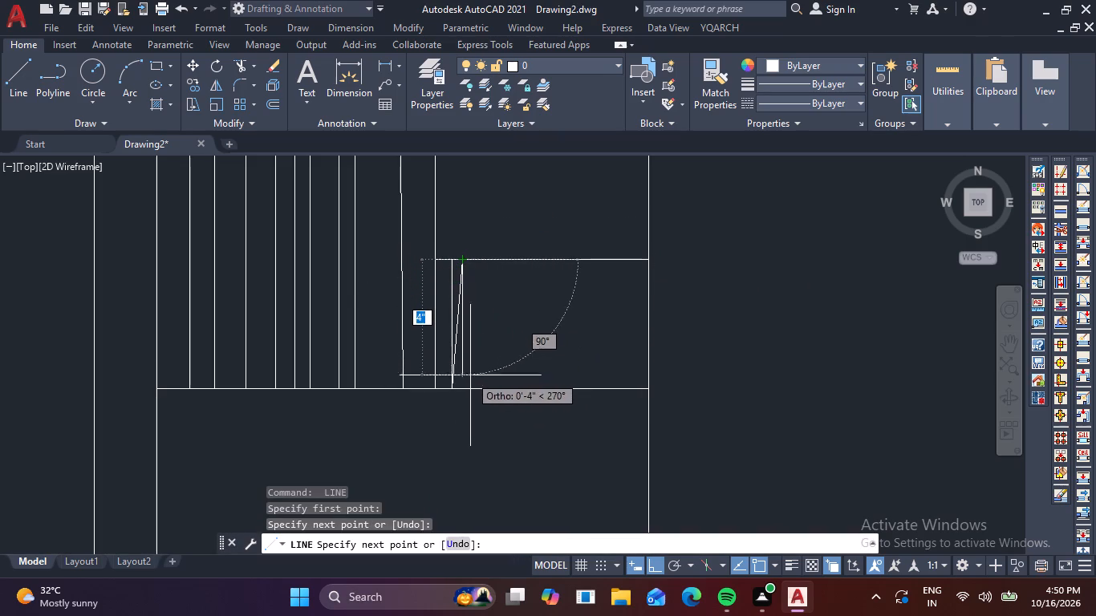
{"action": "left_click", "coordinate": [466, 391]}
{"action": "key", "text": "space"}
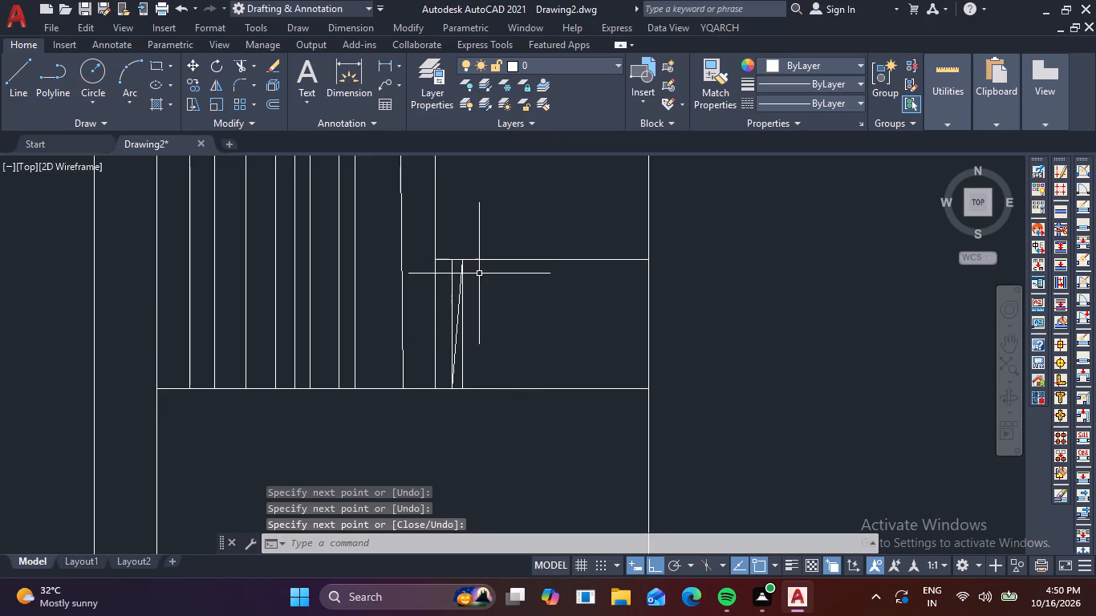
Draw a vertical about 4" long beyond the second one in the bottom box, and another in the gap between them.
{"action": "key", "text": "space"}
{"action": "left_click", "coordinate": [482, 265]}
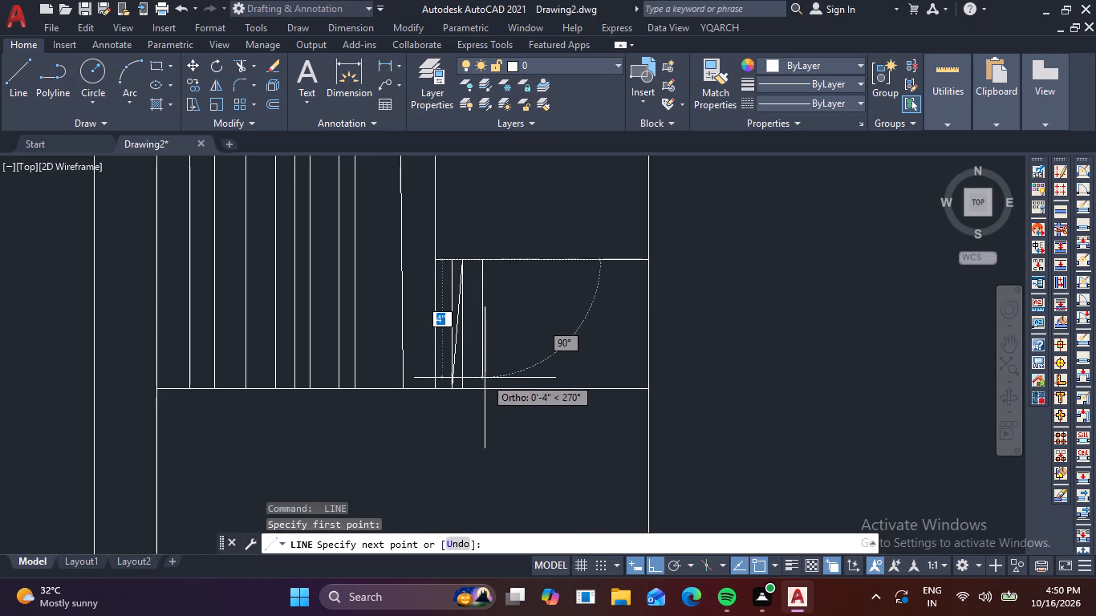
{"action": "left_click", "coordinate": [478, 385]}
{"action": "key", "text": "space"}
{"action": "key", "text": "space"}
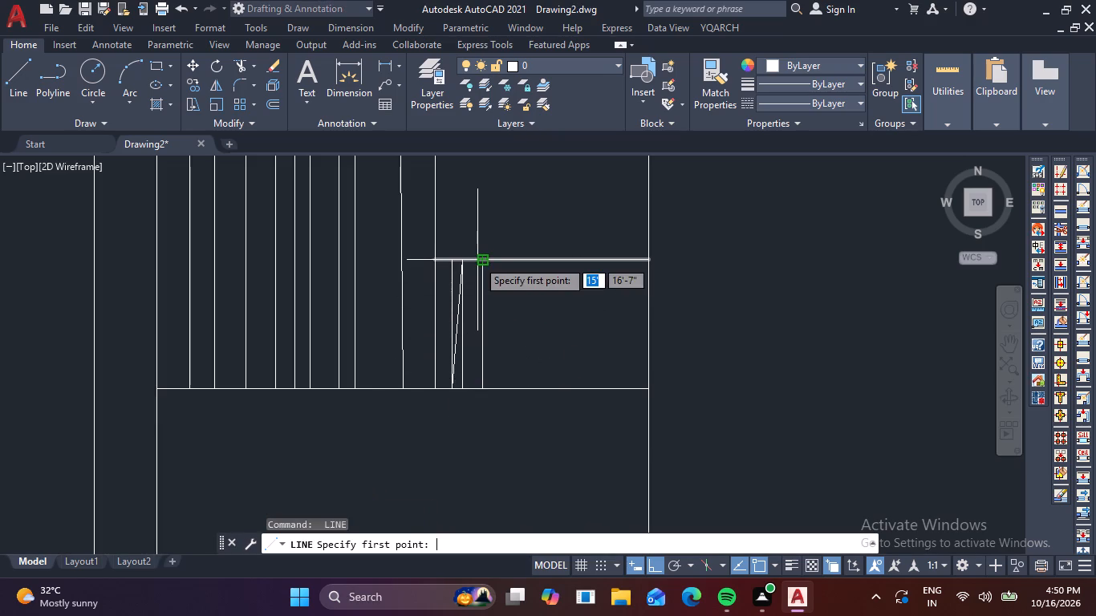
{"action": "scroll", "coordinate": [481, 263], "scroll_direction": "up", "scroll_amount": 1}
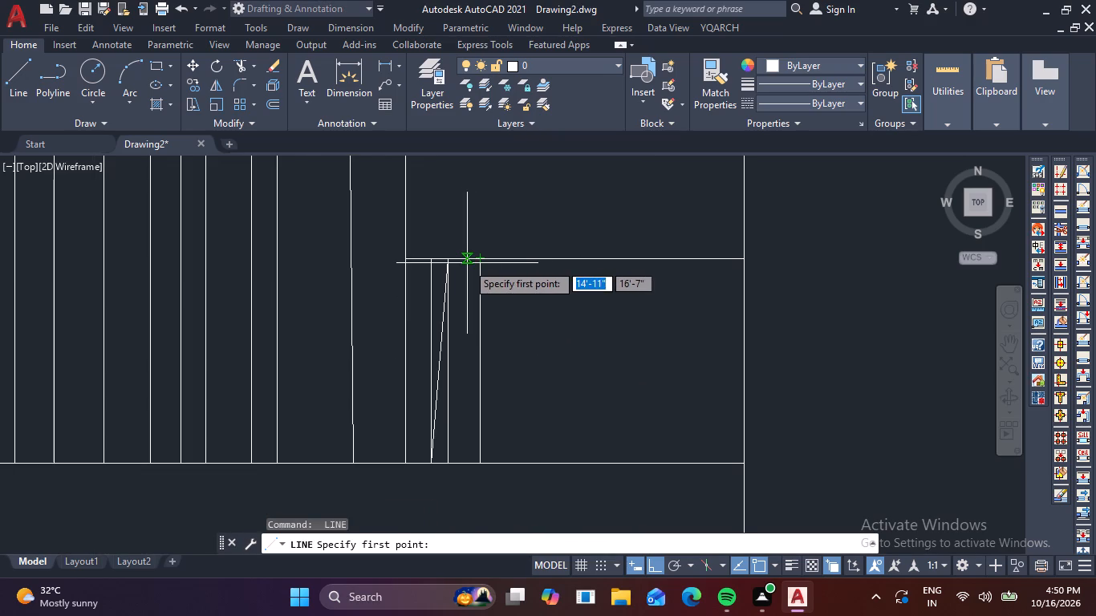
{"action": "left_click", "coordinate": [467, 263]}
{"action": "left_click", "coordinate": [461, 468]}
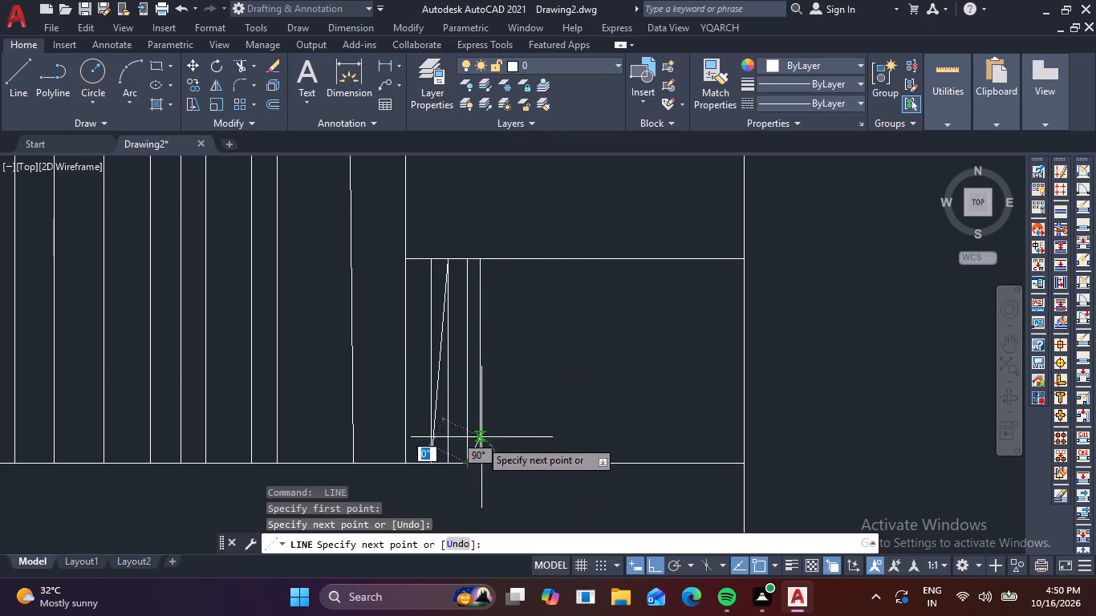
{"action": "key", "text": "space"}
Draw three more full-height verticals, about 4" long, in the bottom box, continuing the closely spaced row toward its middle.
{"action": "key", "text": "space"}
{"action": "left_click", "coordinate": [496, 263]}
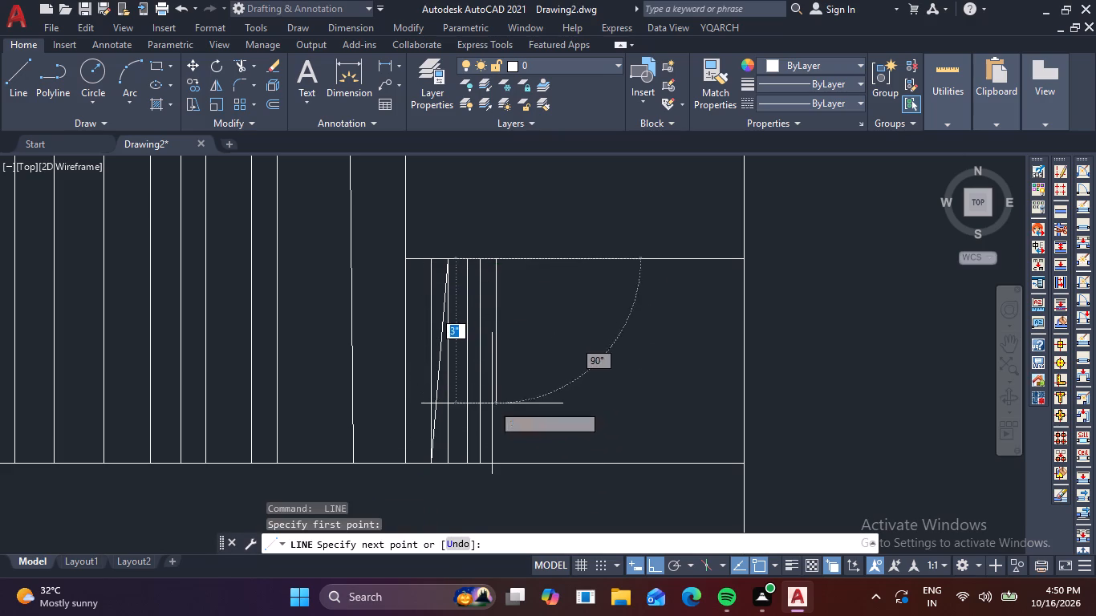
{"action": "left_click", "coordinate": [499, 461]}
{"action": "key", "text": "space"}
{"action": "key", "text": "space"}
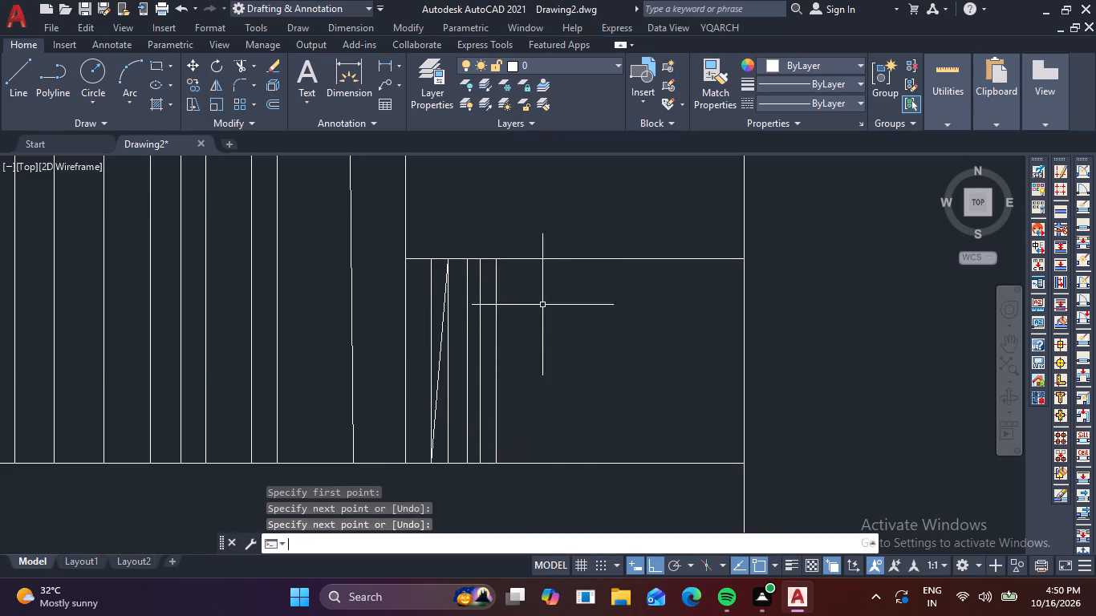
{"action": "left_click", "coordinate": [517, 265]}
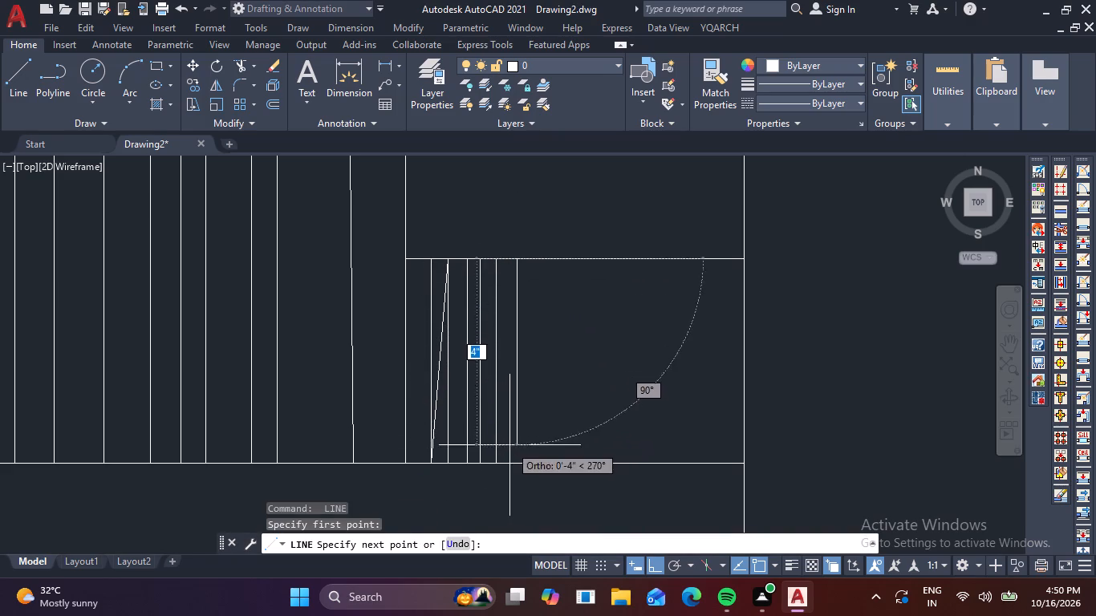
{"action": "left_click", "coordinate": [519, 460]}
{"action": "key", "text": "space"}
{"action": "key", "text": "space"}
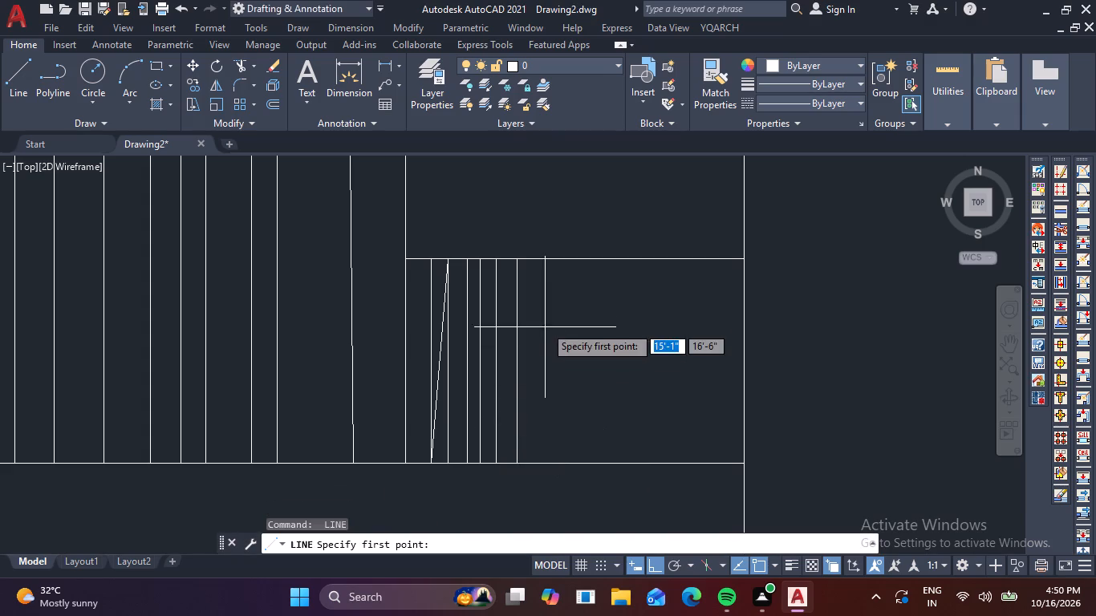
{"action": "left_click", "coordinate": [535, 261]}
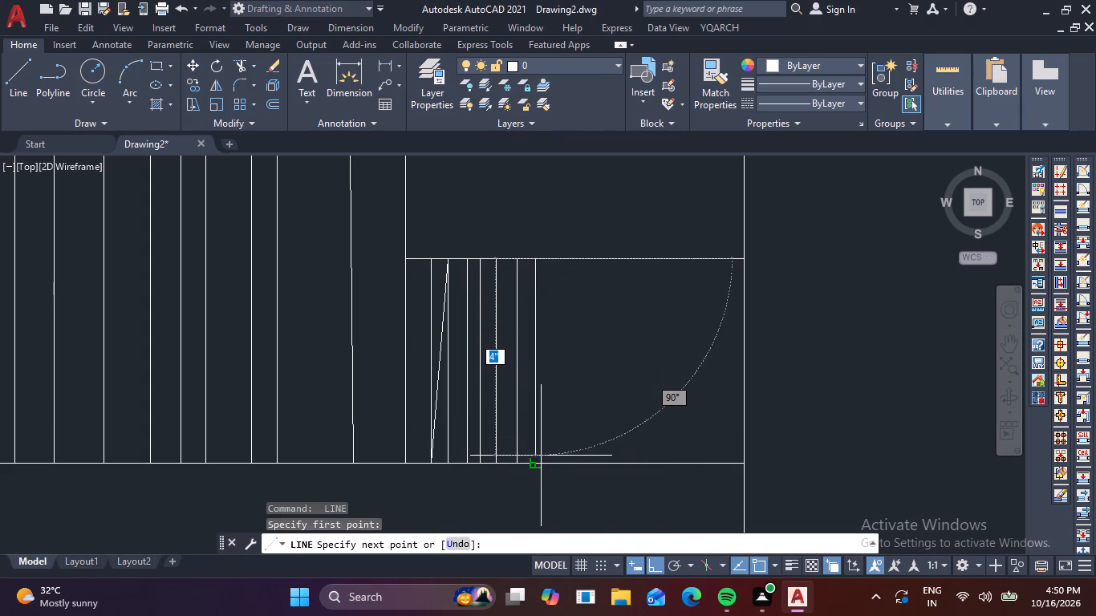
{"action": "left_click", "coordinate": [539, 464]}
{"action": "key", "text": "space"}
Draw three further verticals, about 4" long, across the middle of the bottom box between its upper and lower edges.
{"action": "key", "text": "space"}
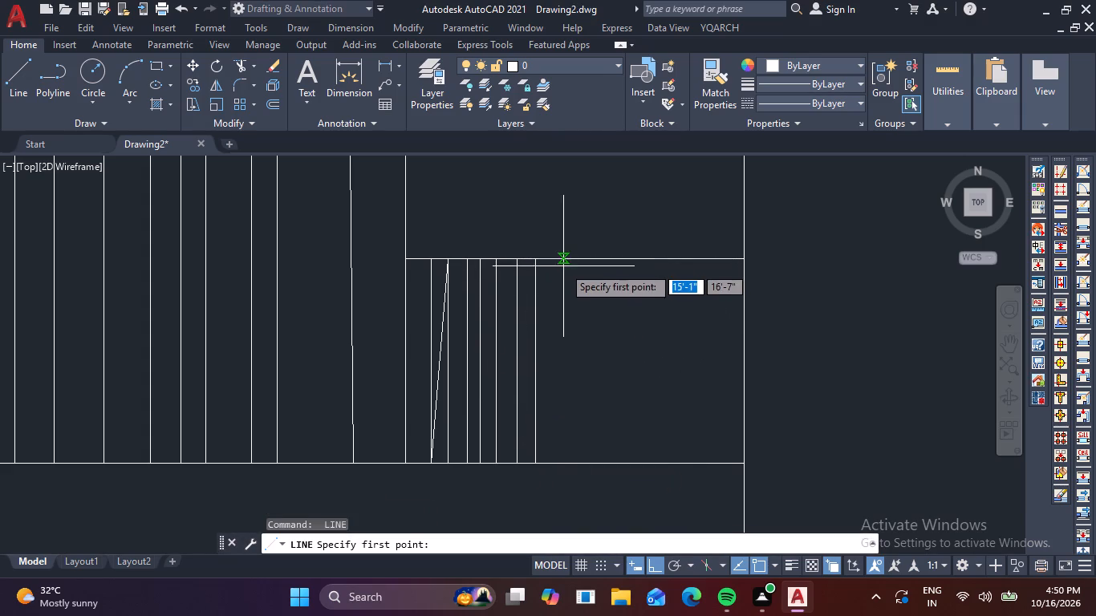
{"action": "left_click", "coordinate": [550, 258]}
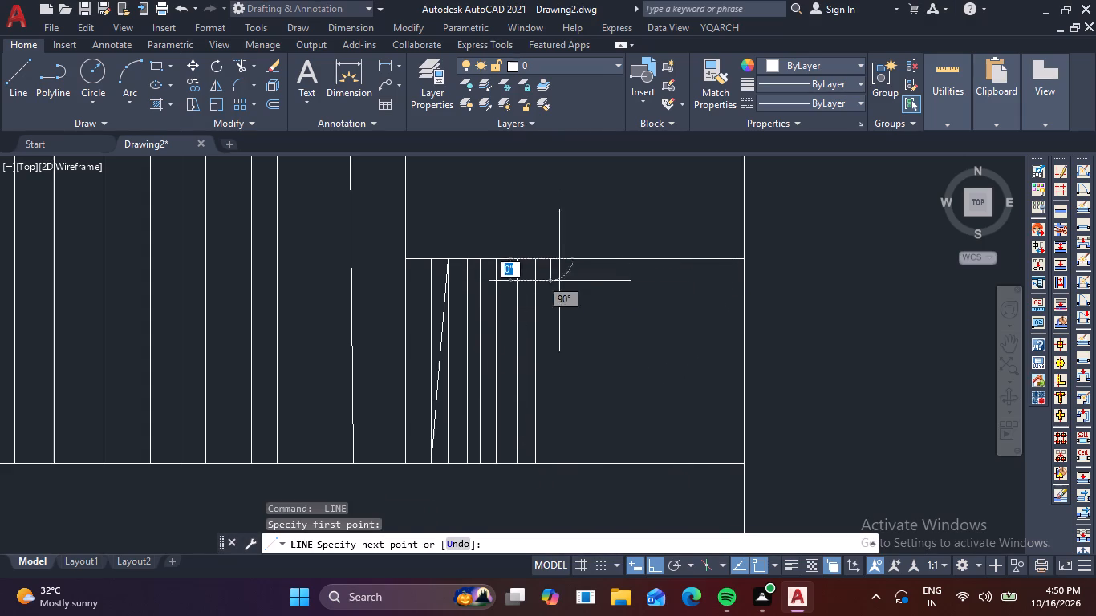
{"action": "left_click", "coordinate": [553, 459]}
{"action": "key", "text": "space"}
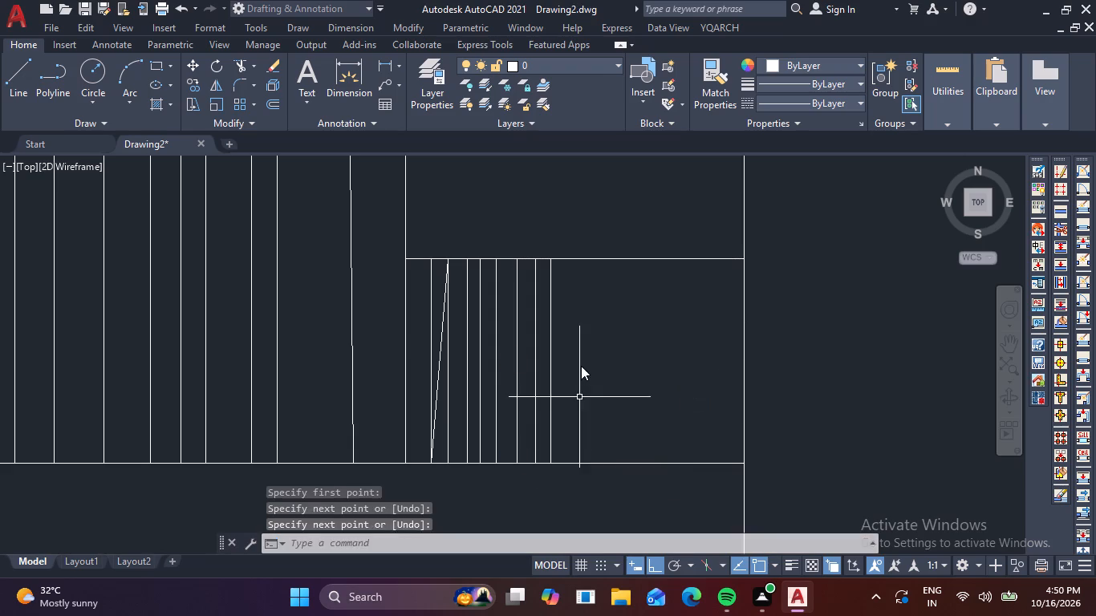
{"action": "key", "text": "space"}
{"action": "left_click", "coordinate": [574, 262]}
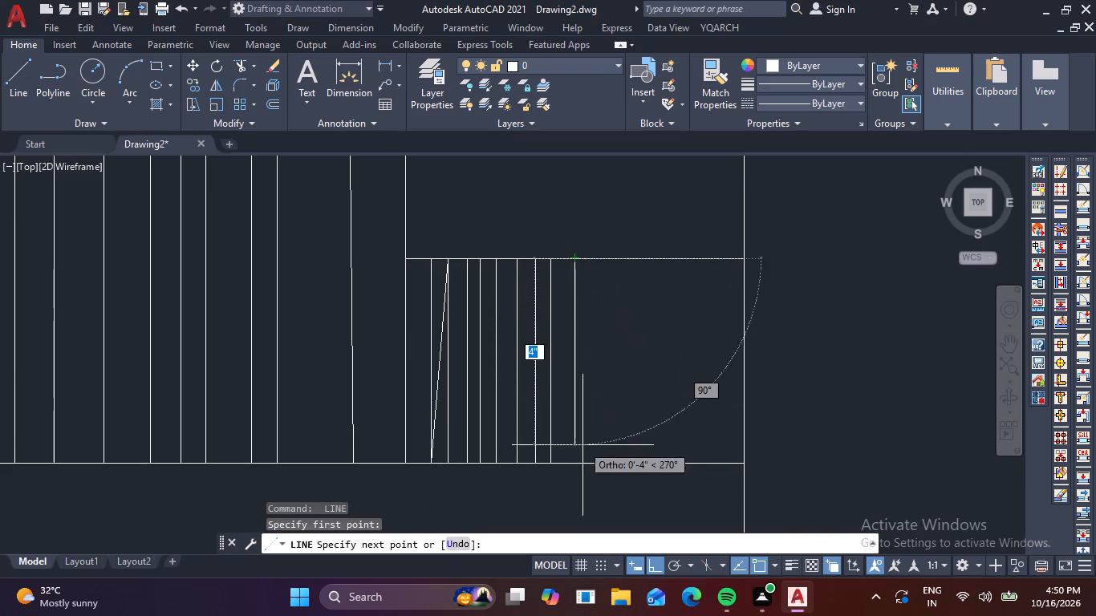
{"action": "left_click", "coordinate": [578, 463]}
{"action": "key", "text": "space"}
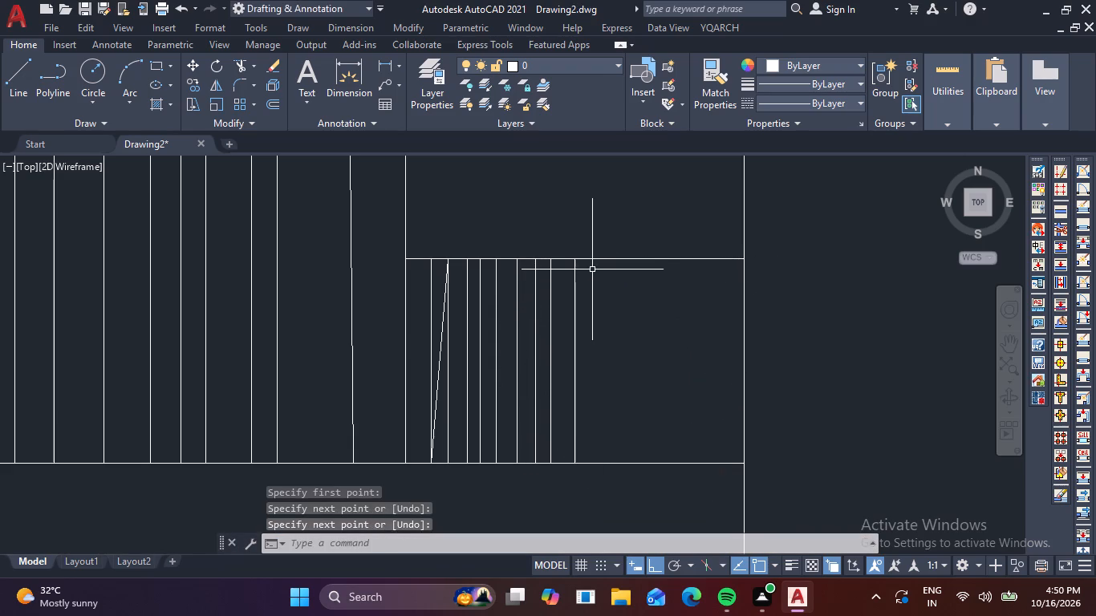
{"action": "key", "text": "space"}
{"action": "left_click", "coordinate": [591, 261]}
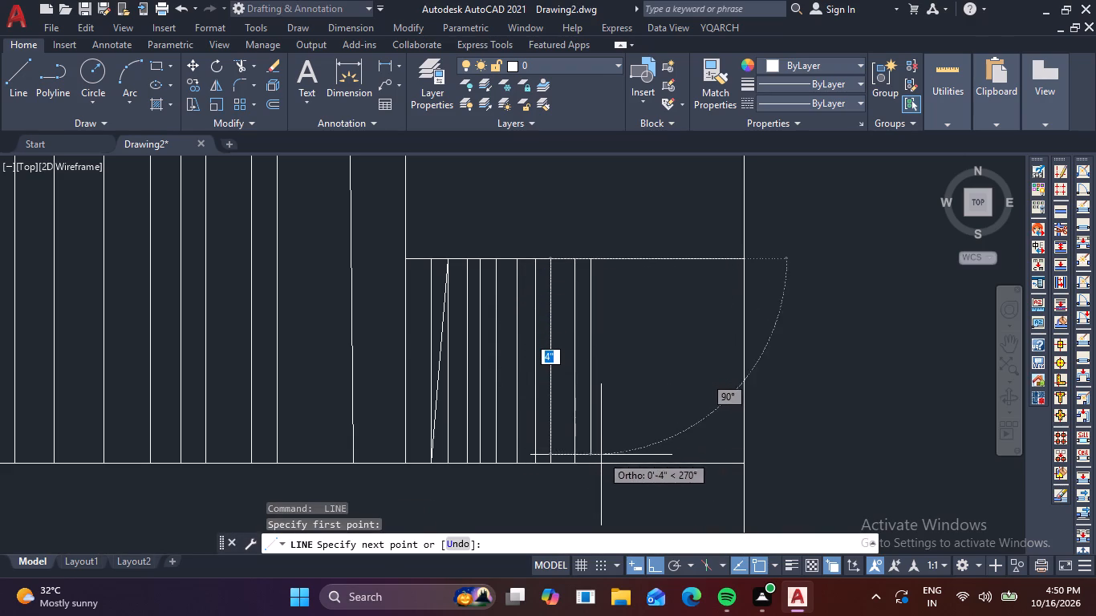
{"action": "left_click", "coordinate": [593, 466]}
{"action": "key", "text": "space"}
Draw two more verticals, about 4" long, past the box's middle, the first stopping just short of the lower edge.
{"action": "key", "text": "space"}
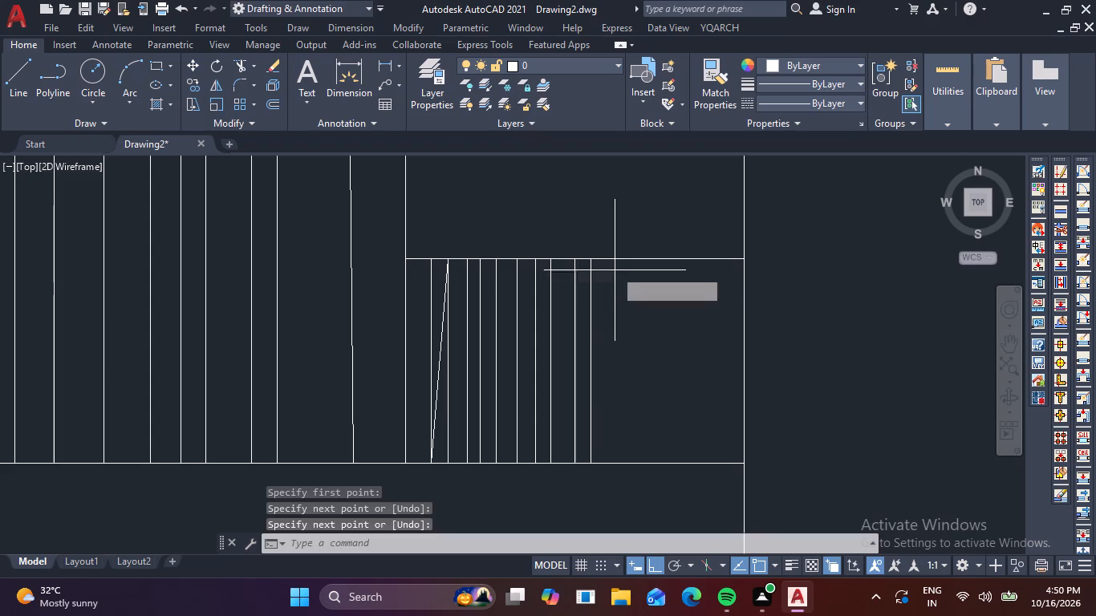
{"action": "left_click", "coordinate": [611, 262]}
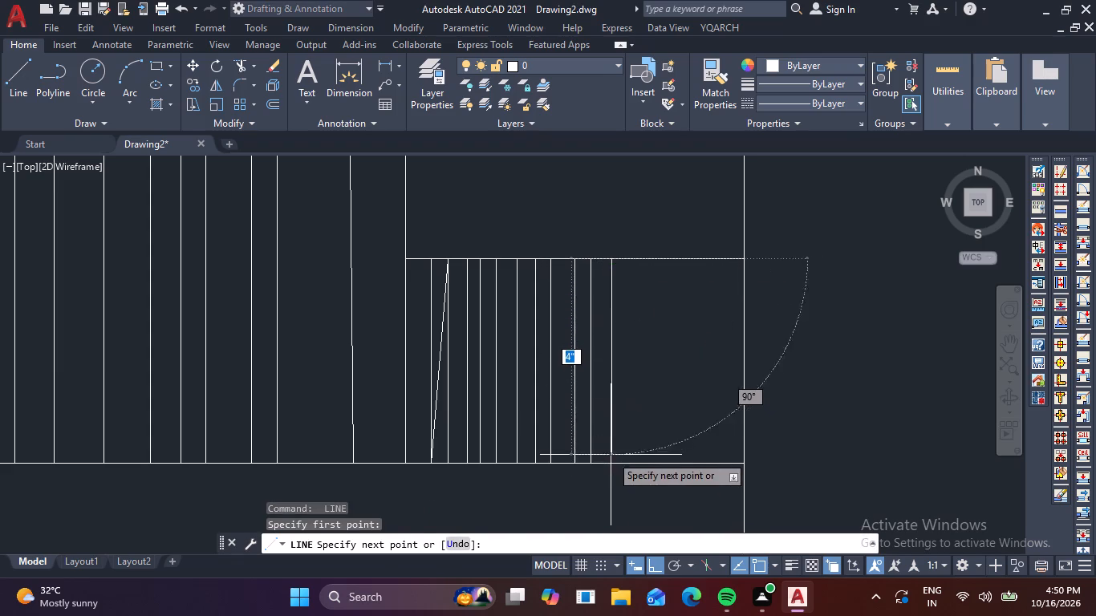
{"action": "left_click", "coordinate": [611, 455]}
{"action": "key", "text": "space"}
{"action": "key", "text": "space"}
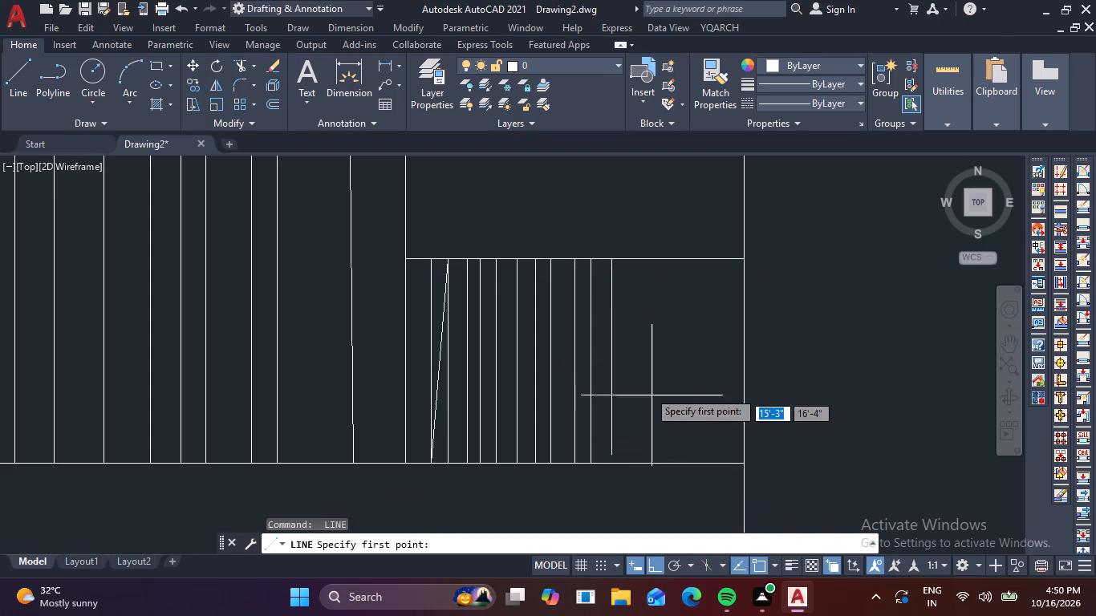
{"action": "left_click", "coordinate": [626, 262]}
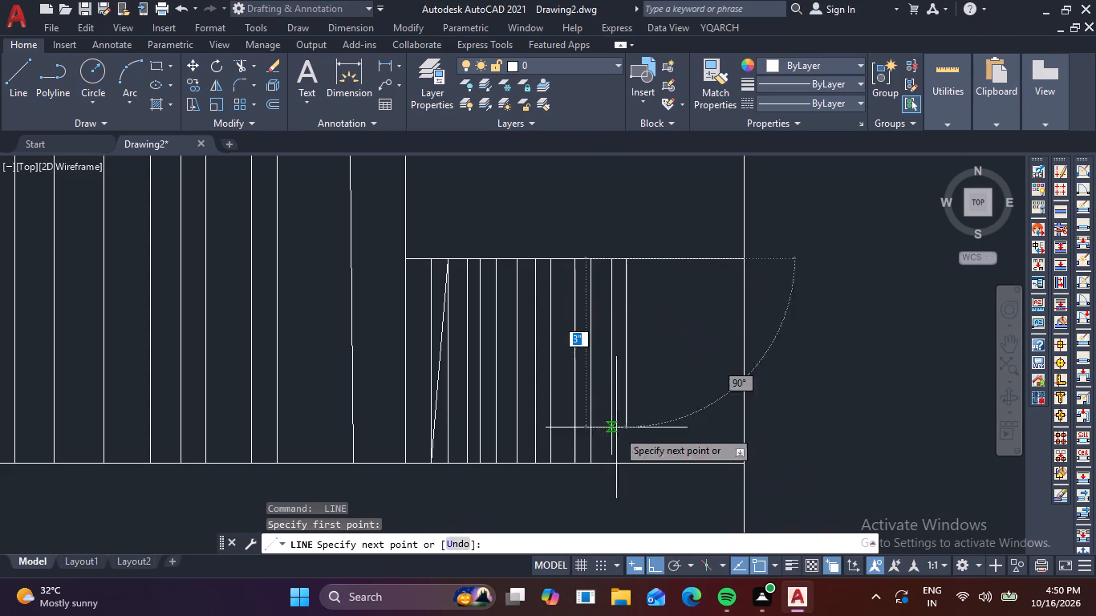
{"action": "left_click", "coordinate": [626, 462]}
{"action": "key", "text": "space"}
Draw a slightly slanted line, about 4" long, from the bottom box's upper edge down to its lower edge, beyond the last vertical.
{"action": "key", "text": "space"}
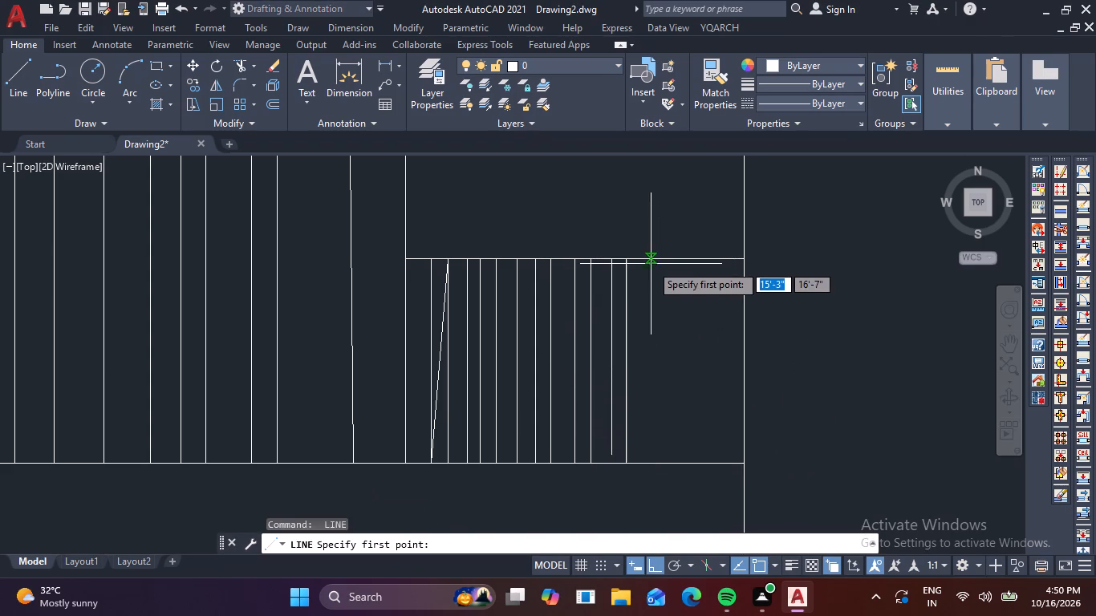
{"action": "left_click", "coordinate": [651, 264]}
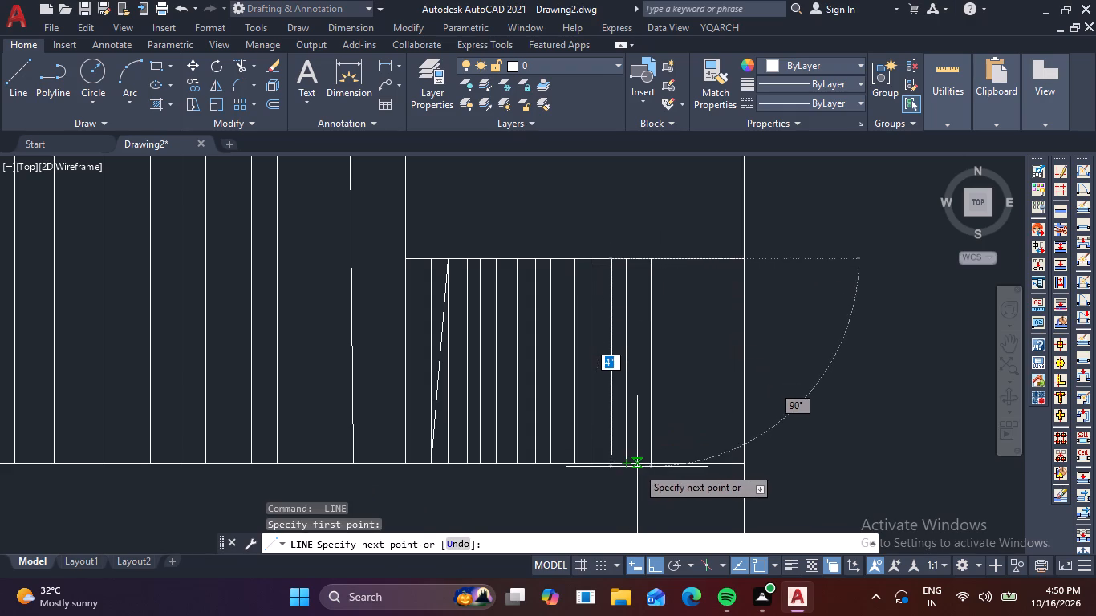
{"action": "left_click", "coordinate": [638, 467]}
{"action": "key", "text": "space"}
Draw three closely spaced verticals, about 4" long, in the bottom box just right of the second slanted line.
{"action": "key", "text": "space"}
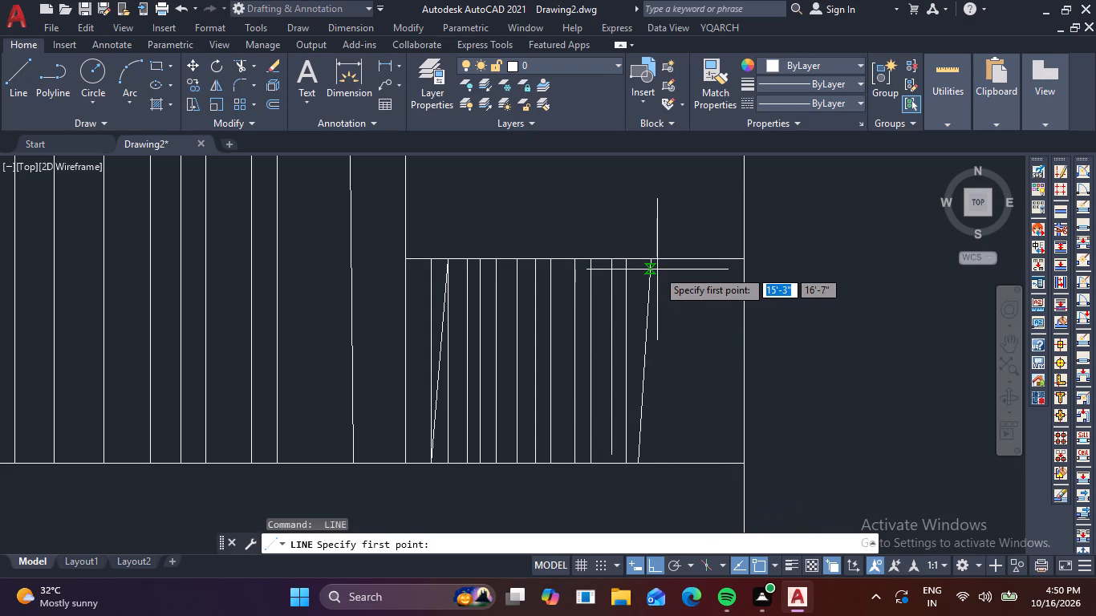
{"action": "left_click", "coordinate": [659, 265]}
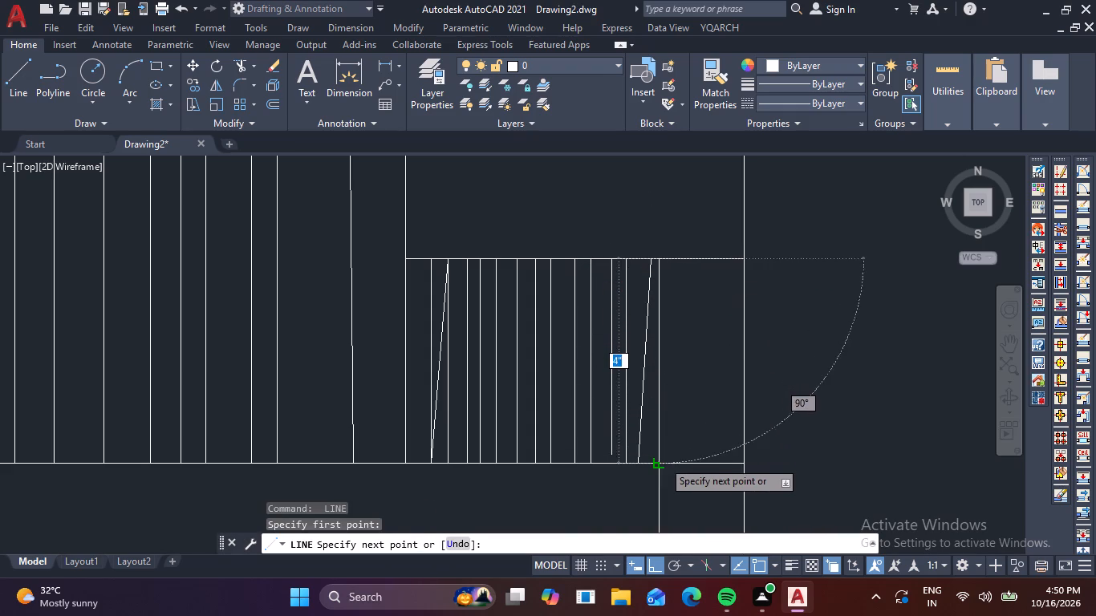
{"action": "left_click", "coordinate": [663, 460]}
{"action": "key", "text": "space"}
{"action": "key", "text": "space"}
{"action": "left_click", "coordinate": [671, 261]}
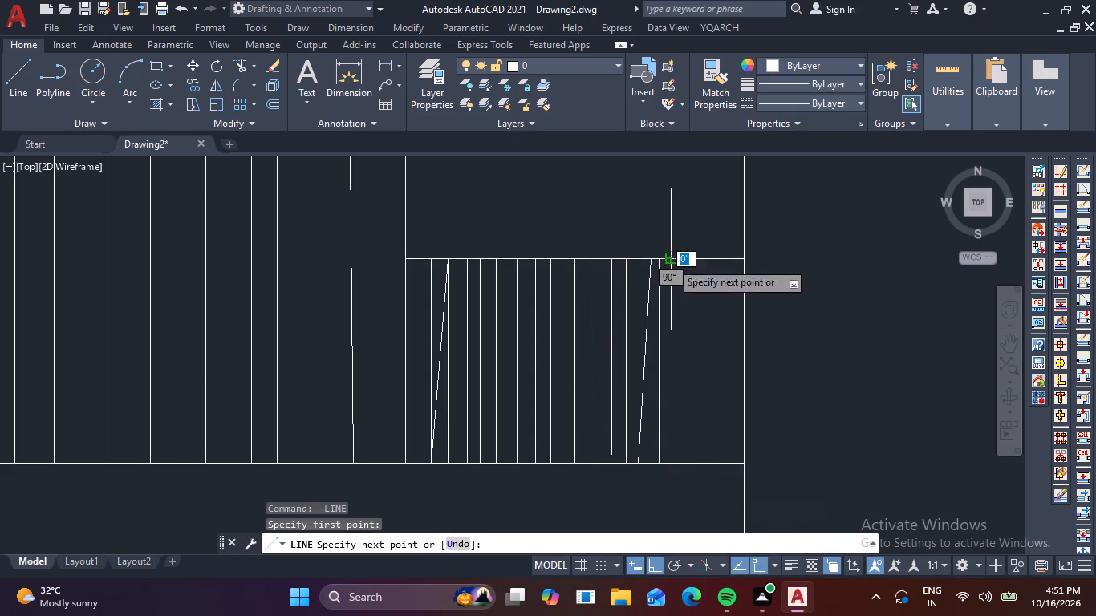
{"action": "left_click", "coordinate": [671, 462]}
{"action": "key", "text": "space"}
{"action": "key", "text": "space"}
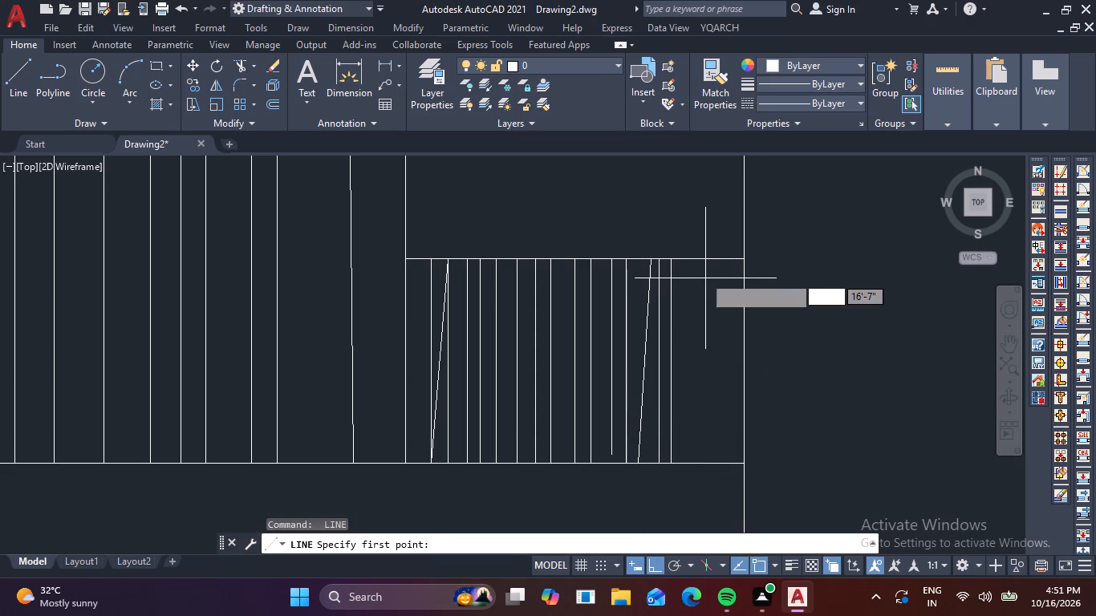
{"action": "left_click", "coordinate": [680, 265]}
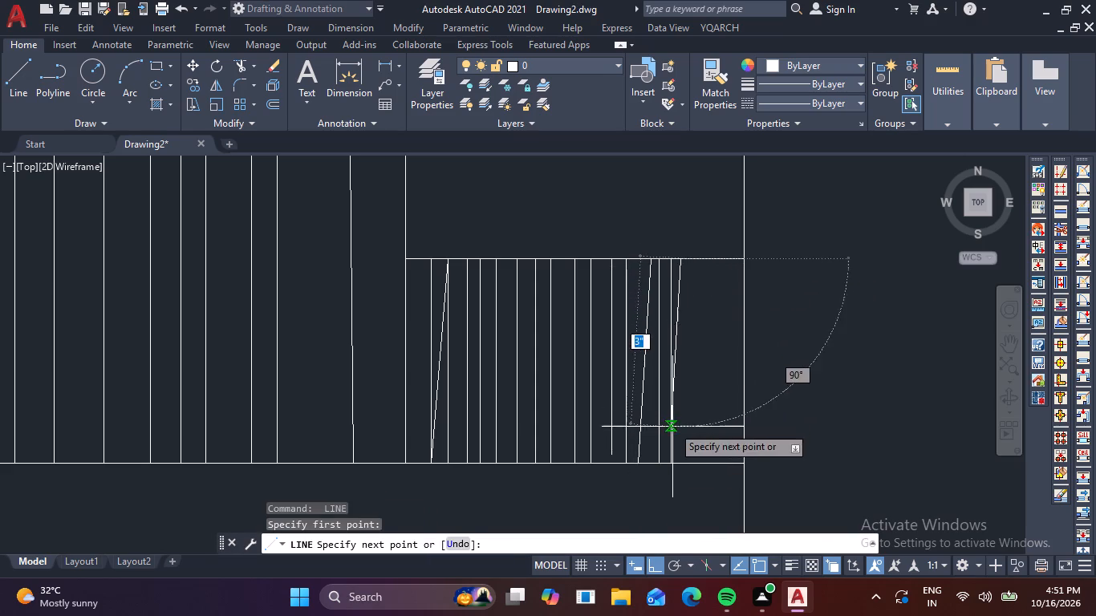
{"action": "left_click", "coordinate": [684, 457]}
{"action": "key", "text": "space"}
Draw three more closely spaced verticals, about 4" long, continuing the row toward the bottom box's right edge.
{"action": "key", "text": "space"}
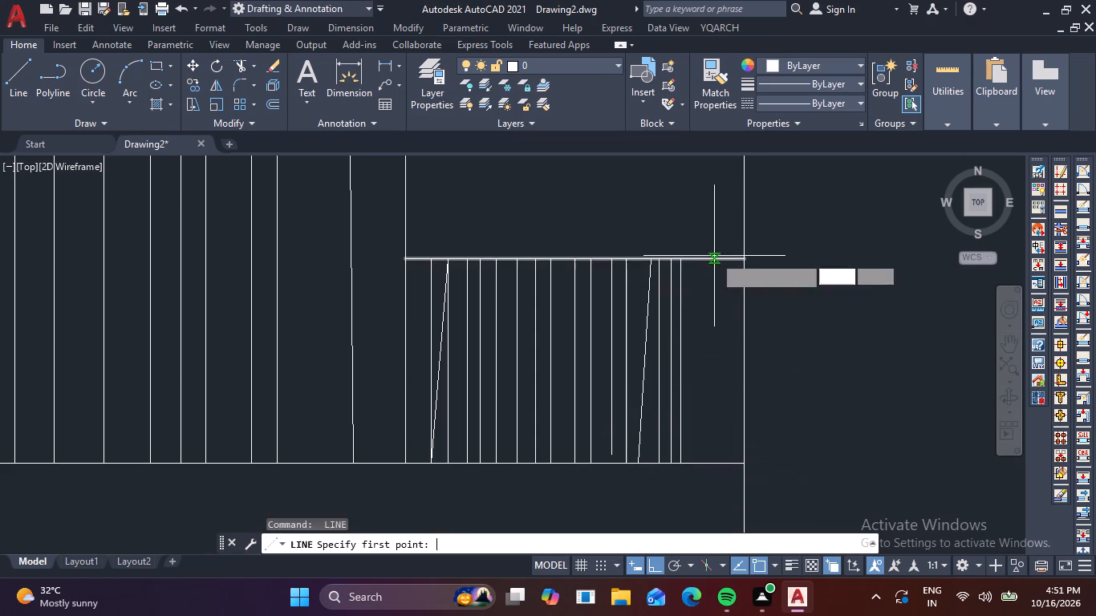
{"action": "left_click", "coordinate": [694, 261]}
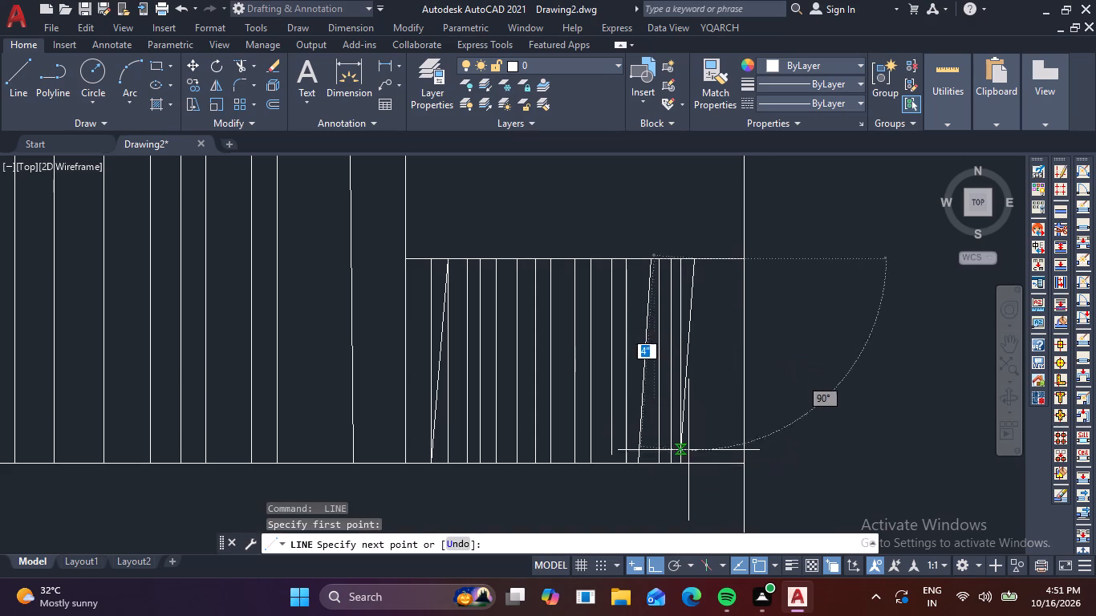
{"action": "left_click", "coordinate": [696, 464]}
{"action": "key", "text": "space"}
{"action": "key", "text": "space"}
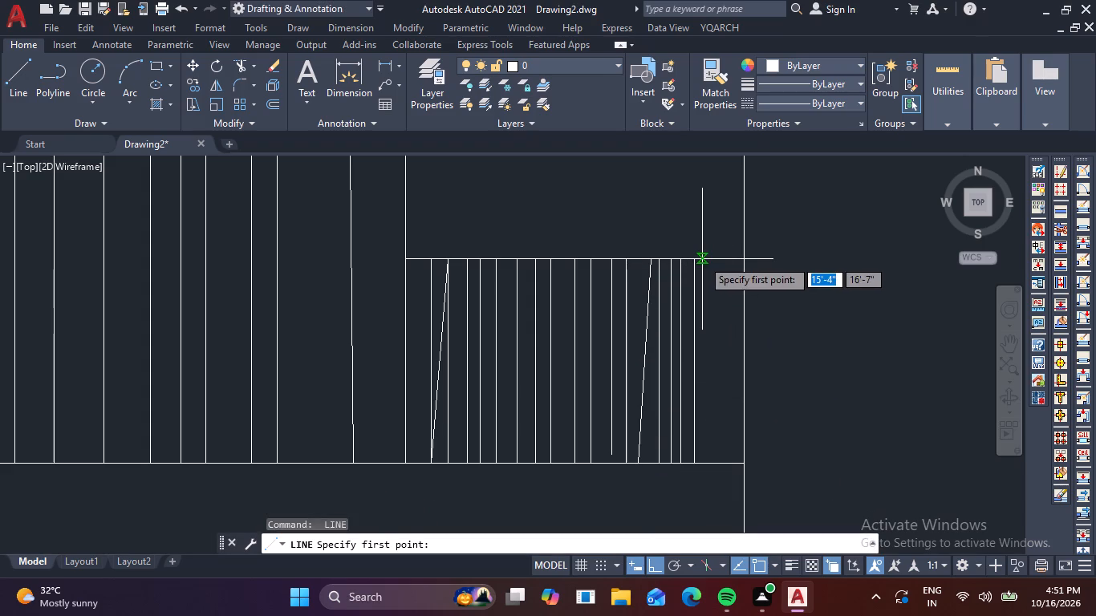
{"action": "left_click", "coordinate": [702, 259]}
{"action": "left_click", "coordinate": [702, 458]}
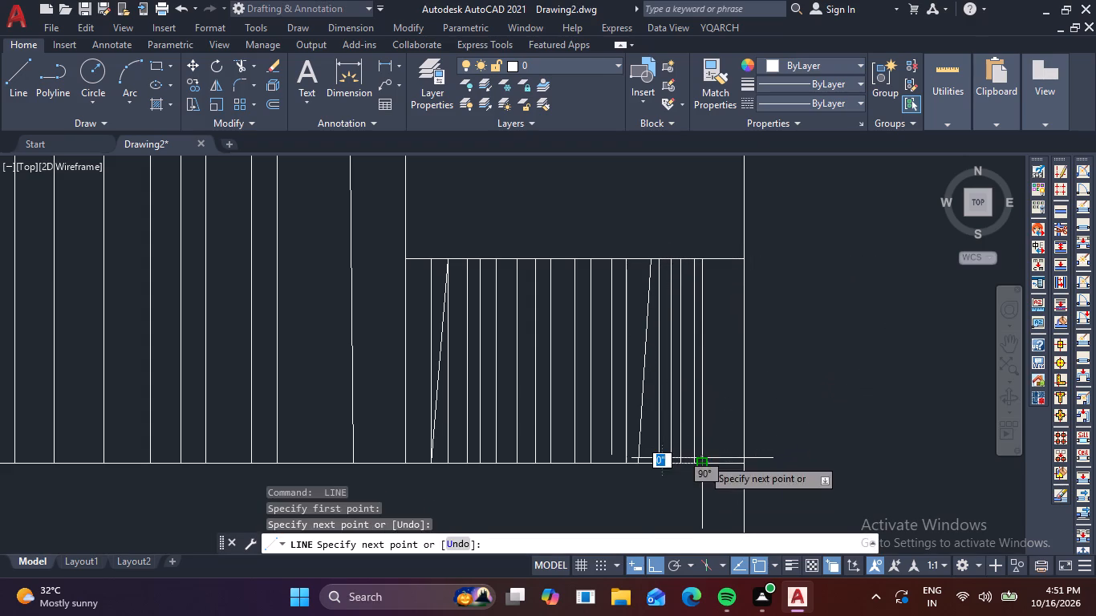
{"action": "key", "text": "space"}
{"action": "key", "text": "space"}
{"action": "left_click", "coordinate": [718, 261]}
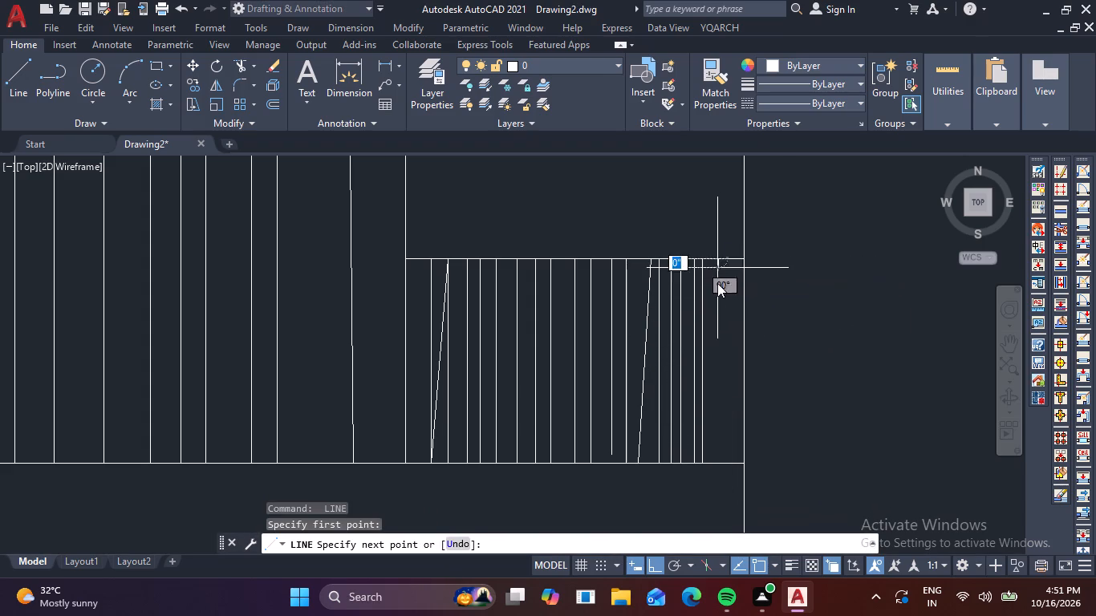
{"action": "left_click", "coordinate": [721, 459]}
{"action": "key", "text": "space"}
Draw the last full-height vertical, about 4" long, close to the bottom box's right edge.
{"action": "key", "text": "space"}
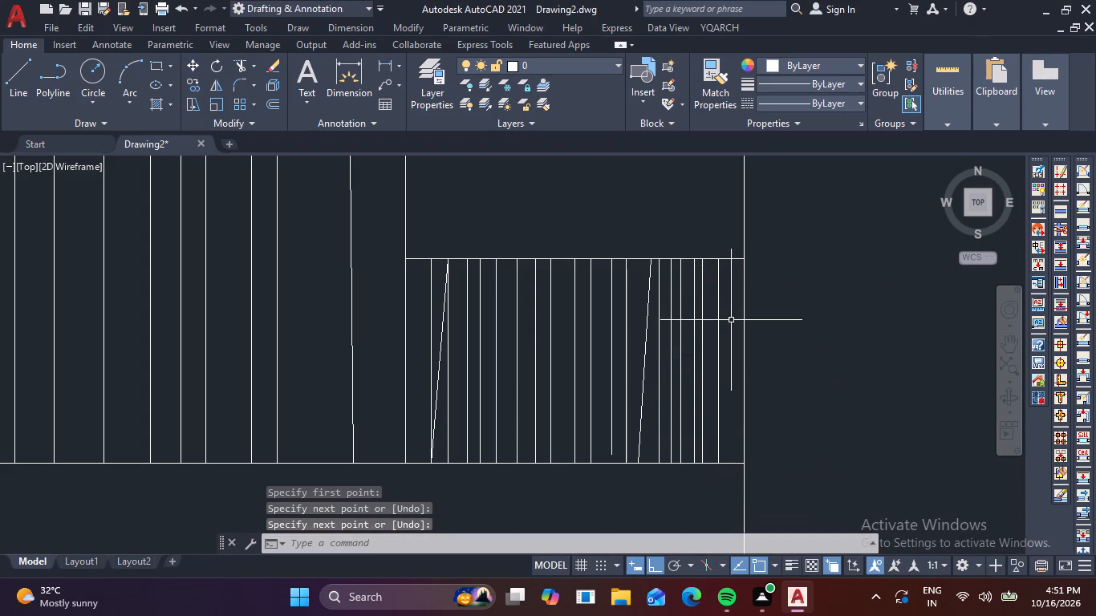
{"action": "left_click", "coordinate": [730, 263]}
{"action": "left_click_drag", "start_coordinate": [733, 440], "coordinate": [733, 442]}
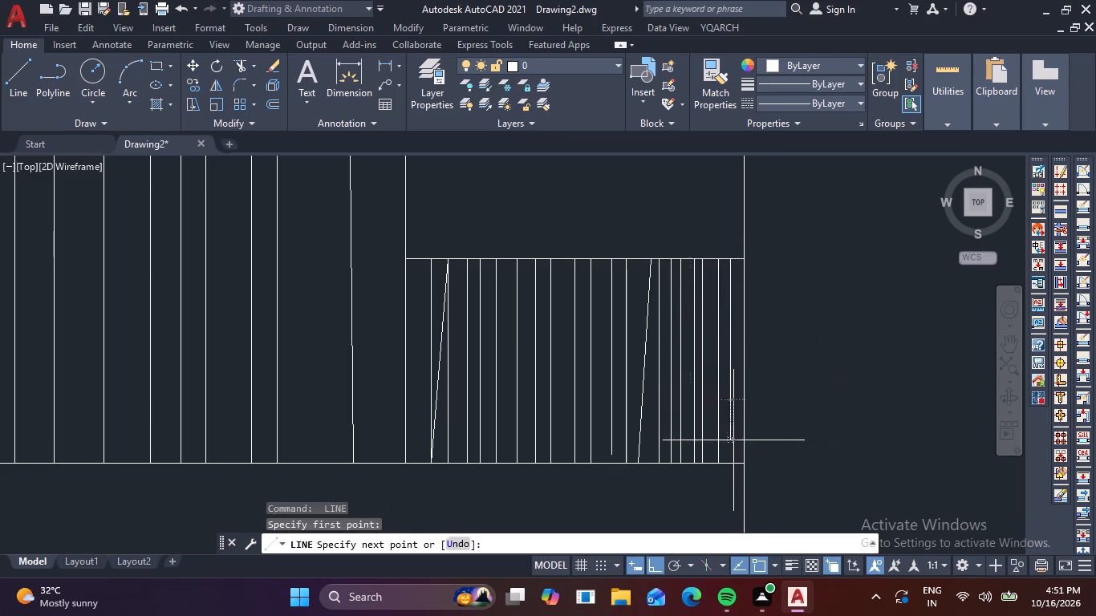
{"action": "left_click_drag", "start_coordinate": [733, 442], "coordinate": [734, 450]}
{"action": "left_click", "coordinate": [734, 456]}
{"action": "key", "text": "space"}
{"action": "scroll", "coordinate": [733, 438], "scroll_direction": "down", "scroll_amount": 4}
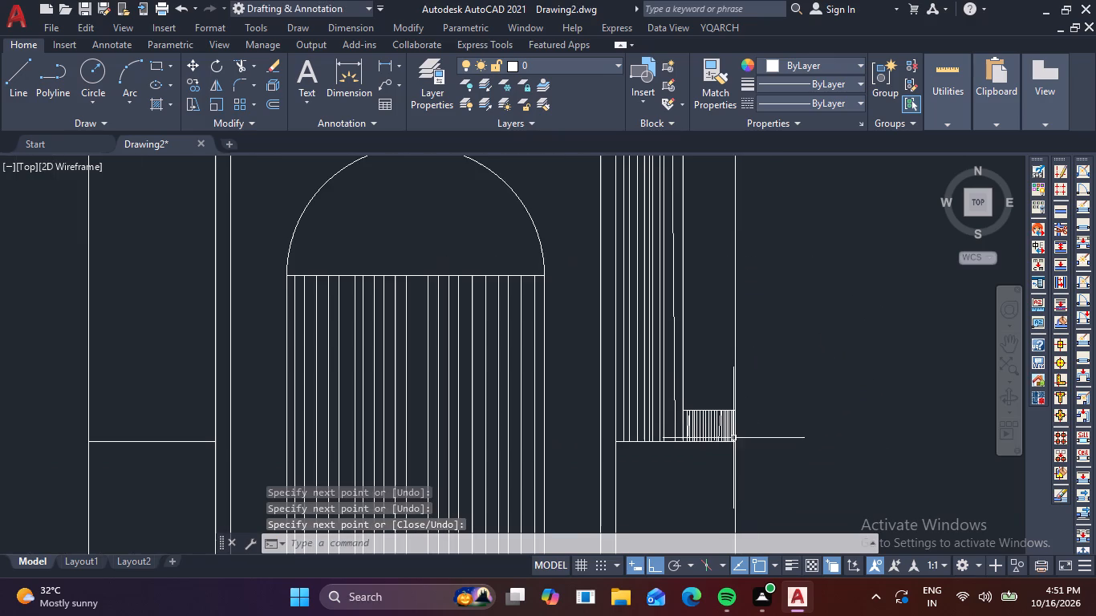
{"action": "scroll", "coordinate": [747, 430], "scroll_direction": "down", "scroll_amount": 3}
{"action": "scroll", "coordinate": [740, 447], "scroll_direction": "up", "scroll_amount": 1}
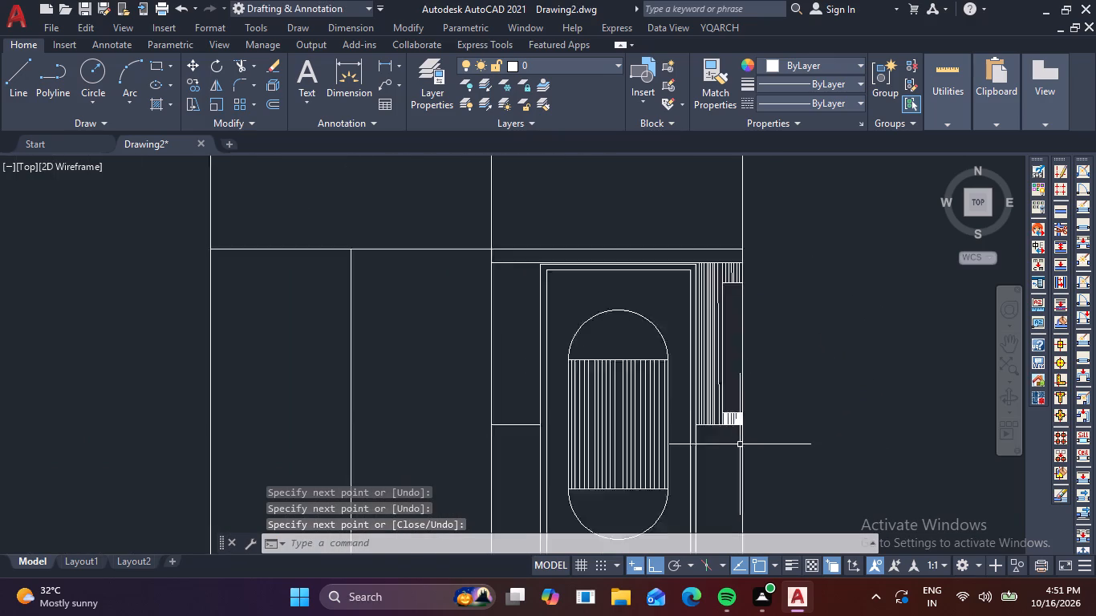
Mirror the fluted side panel, including its top and bottom boxes, about the door's vertical centreline and keep the original.
{"action": "scroll", "coordinate": [740, 443], "scroll_direction": "up", "scroll_amount": 2}
{"action": "left_click", "coordinate": [723, 426]}
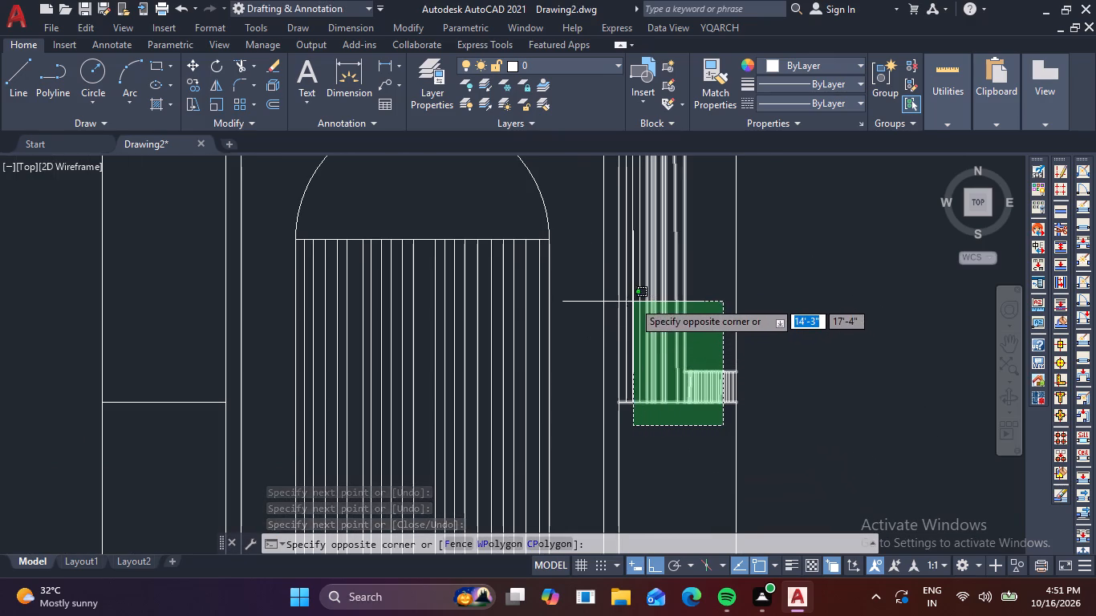
{"action": "left_click", "coordinate": [624, 295]}
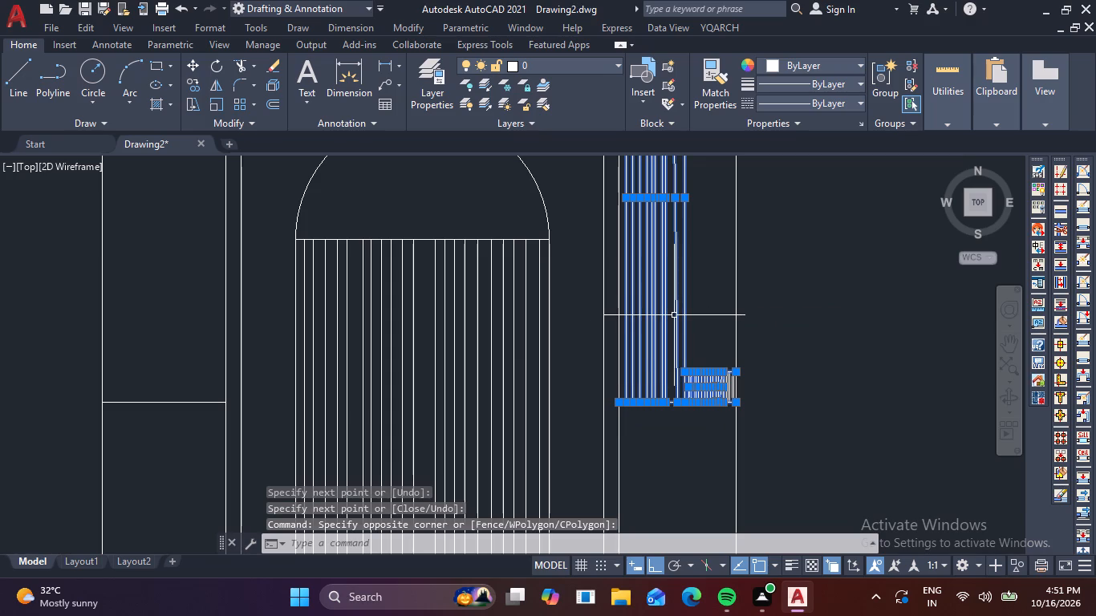
{"action": "scroll", "coordinate": [674, 315], "scroll_direction": "down", "scroll_amount": 1}
{"action": "middle_click_drag", "start_coordinate": [678, 315], "coordinate": [646, 541]}
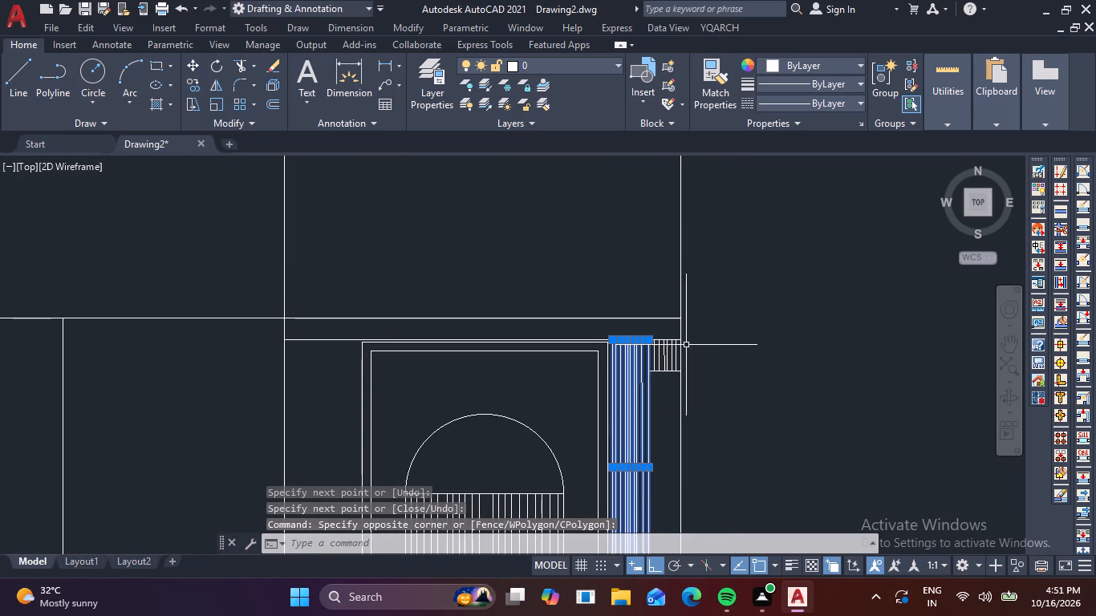
{"action": "scroll", "coordinate": [685, 345], "scroll_direction": "up", "scroll_amount": 3}
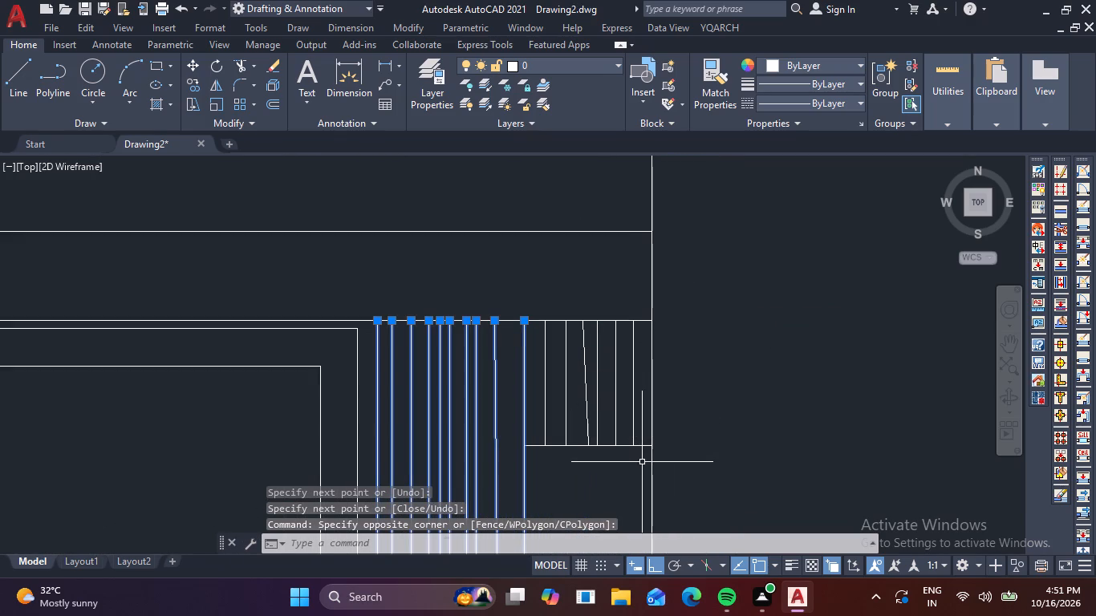
{"action": "left_click", "coordinate": [643, 463]}
{"action": "left_click", "coordinate": [509, 372]}
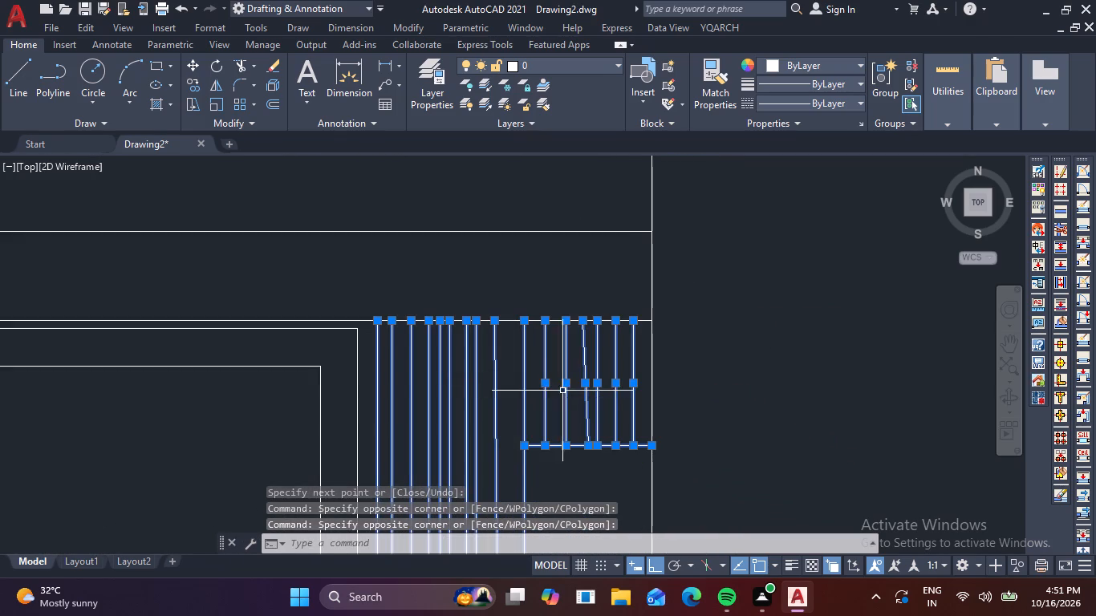
{"action": "scroll", "coordinate": [566, 388], "scroll_direction": "down", "scroll_amount": 3}
{"action": "type", "text": "MI"}
{"action": "key", "text": "space"}
{"action": "middle_click_drag", "start_coordinate": [365, 398], "coordinate": [420, 271]}
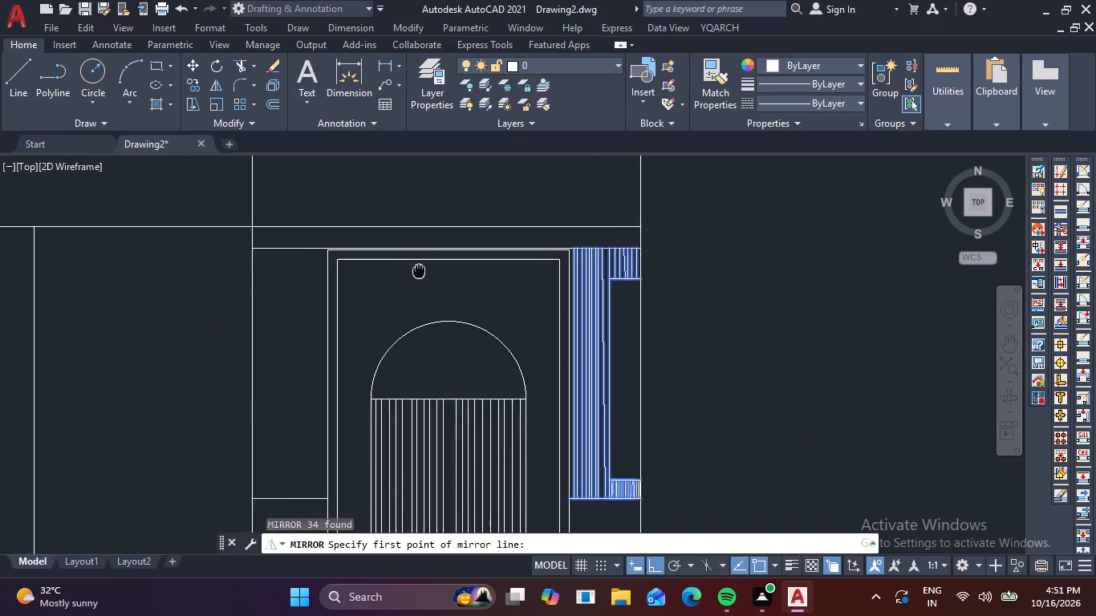
{"action": "middle_click_drag", "start_coordinate": [420, 271], "coordinate": [425, 257]}
{"action": "left_click", "coordinate": [457, 241]}
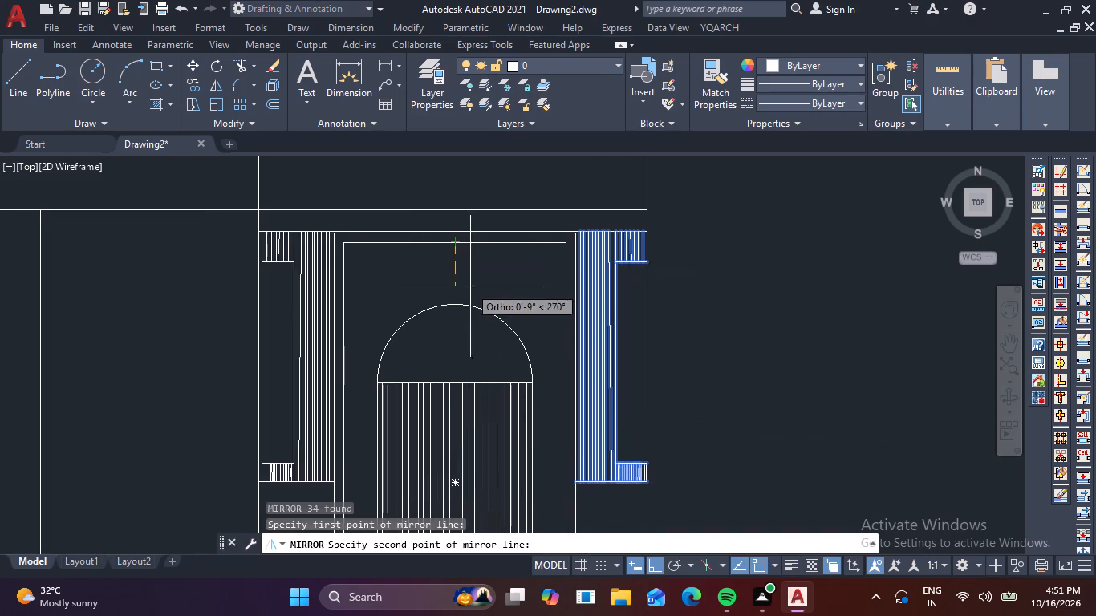
{"action": "left_click", "coordinate": [459, 485]}
{"action": "key", "text": "space"}
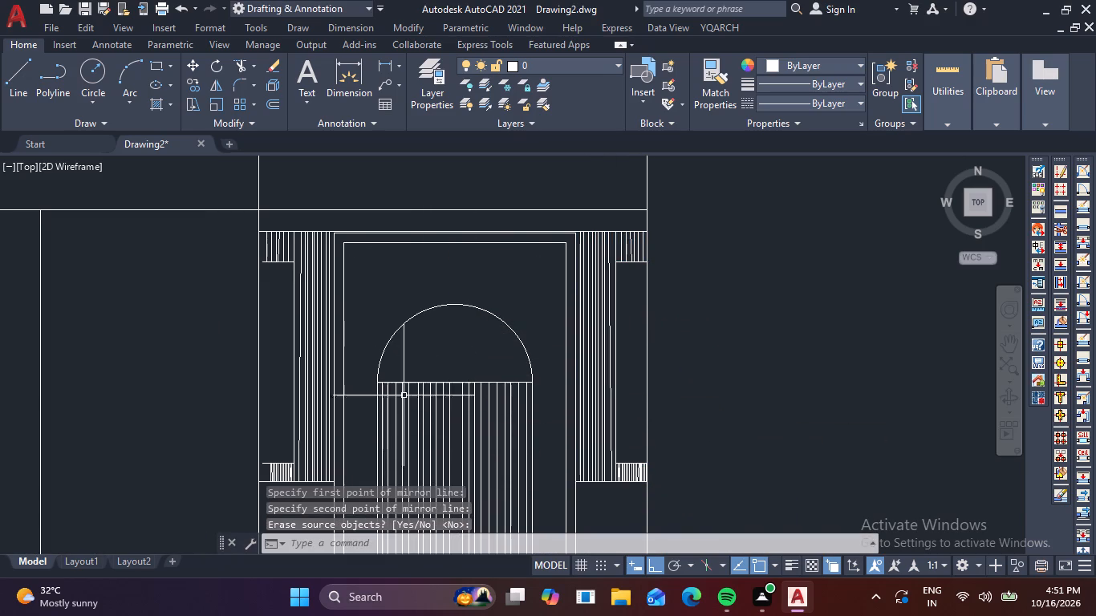
Extend the upper edge of the mirrored panel's bottom box to the bay's outer vertical line.
{"action": "middle_click_drag", "start_coordinate": [395, 348], "coordinate": [505, 300]}
{"action": "scroll", "coordinate": [388, 423], "scroll_direction": "up", "scroll_amount": 5}
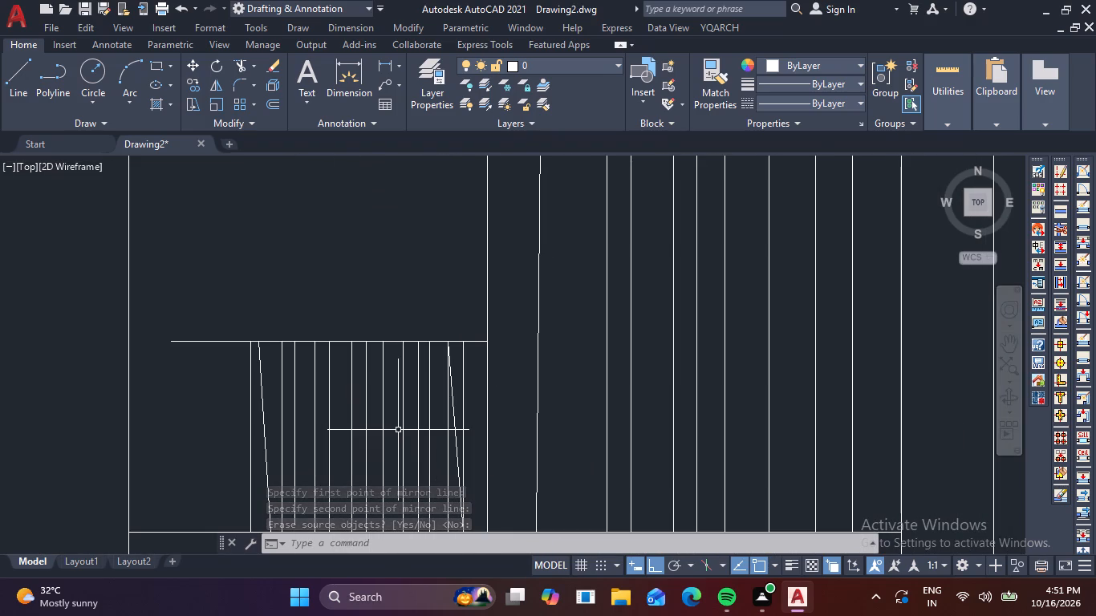
{"action": "key", "text": "e"}
{"action": "key", "text": "x"}
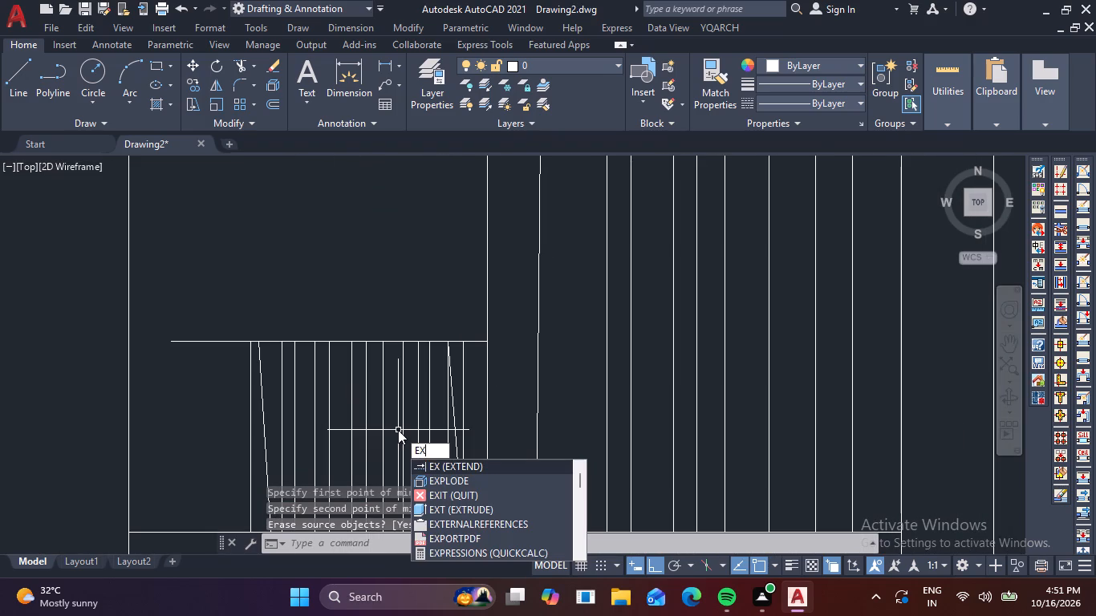
{"action": "key", "text": "space"}
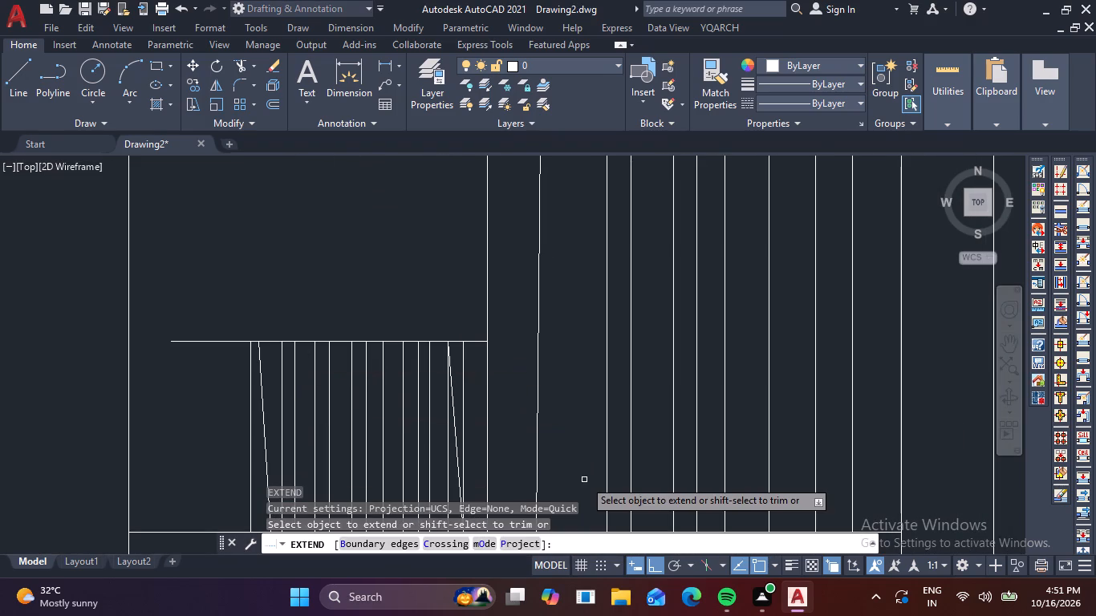
{"action": "left_click", "coordinate": [190, 337]}
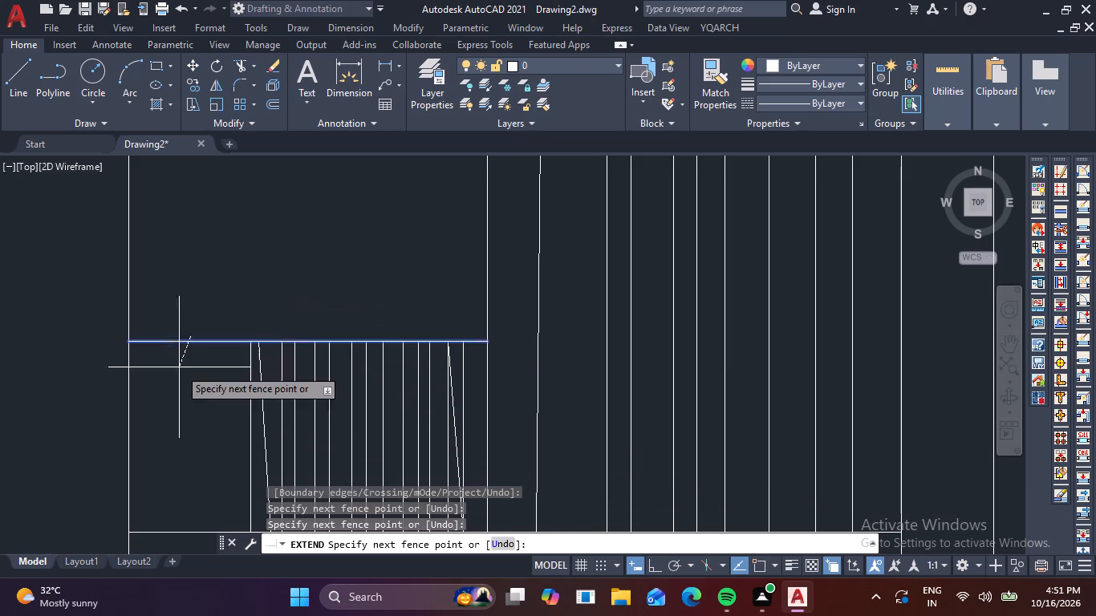
{"action": "left_click", "coordinate": [173, 382]}
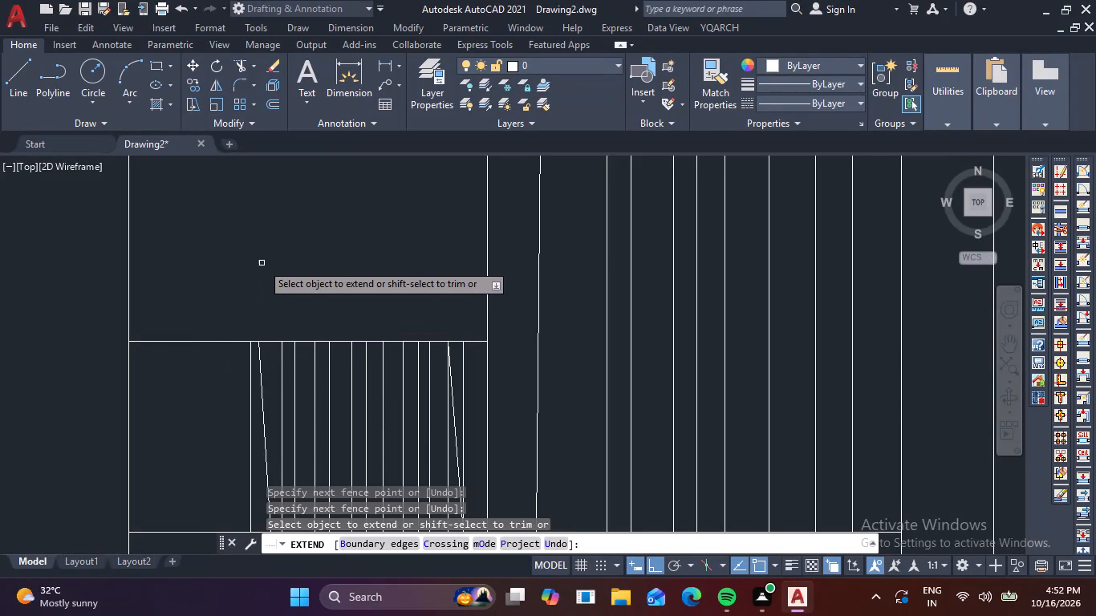
Extend the lower edge of the mirrored panel's top box to the bay's outer vertical line.
{"action": "scroll", "coordinate": [262, 260], "scroll_direction": "down", "scroll_amount": 2}
{"action": "middle_click_drag", "start_coordinate": [290, 208], "coordinate": [290, 383]}
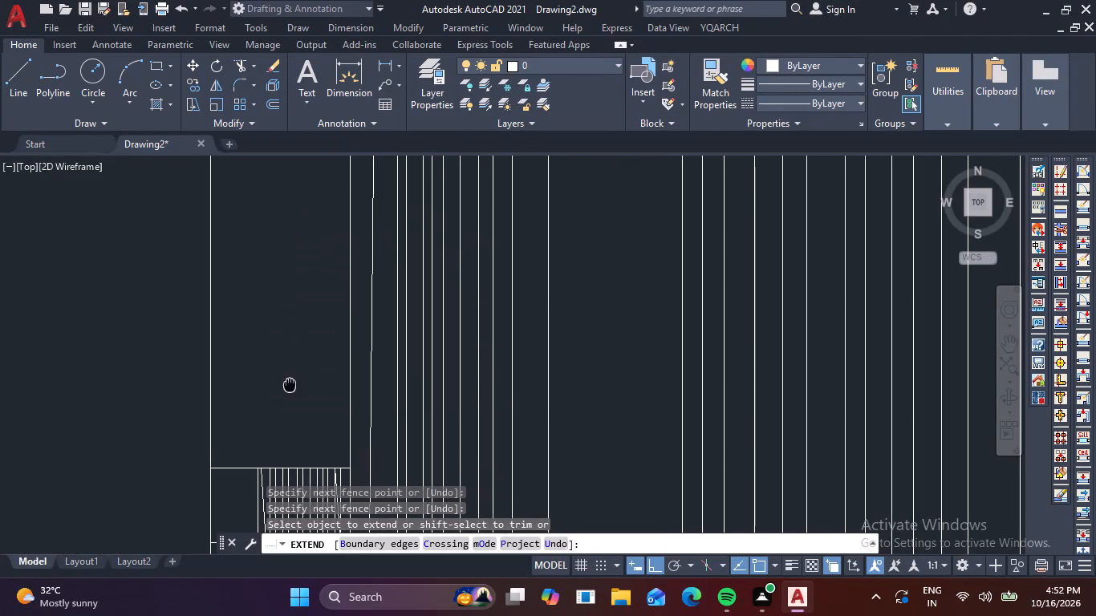
{"action": "middle_click_drag", "start_coordinate": [290, 383], "coordinate": [290, 384]}
{"action": "middle_click_drag", "start_coordinate": [266, 303], "coordinate": [266, 327]}
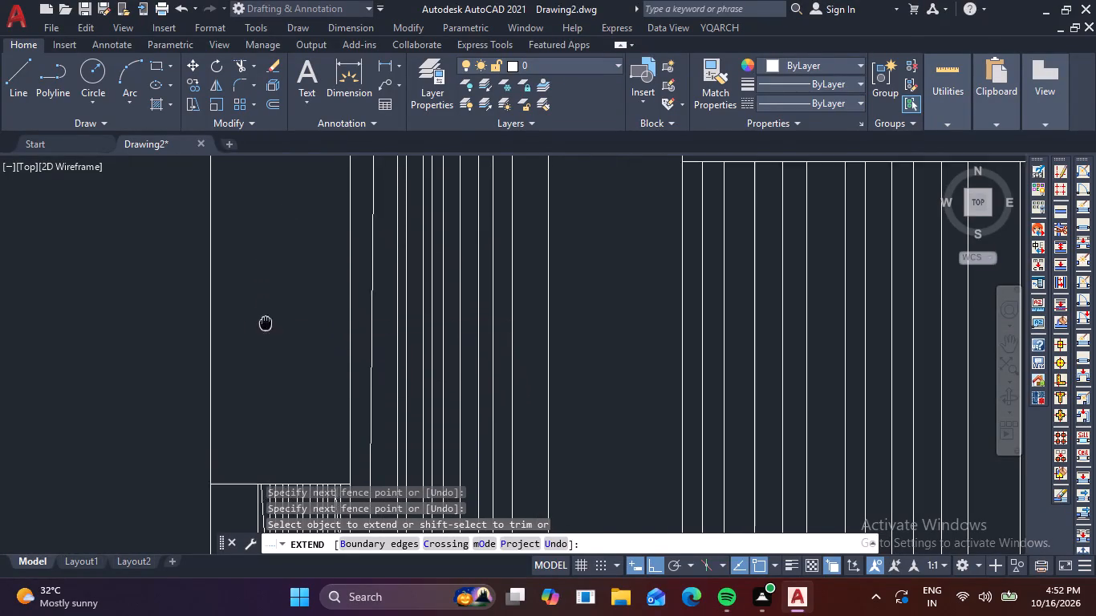
{"action": "middle_click_drag", "start_coordinate": [266, 327], "coordinate": [255, 412]}
{"action": "scroll", "coordinate": [266, 359], "scroll_direction": "down", "scroll_amount": 3}
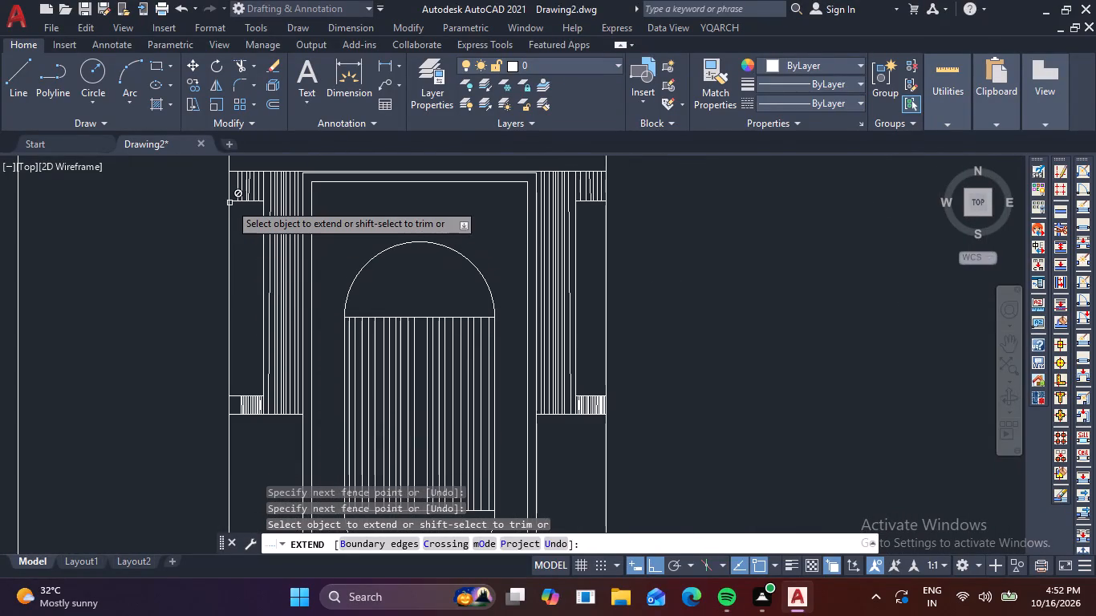
{"action": "scroll", "coordinate": [221, 194], "scroll_direction": "up", "scroll_amount": 3}
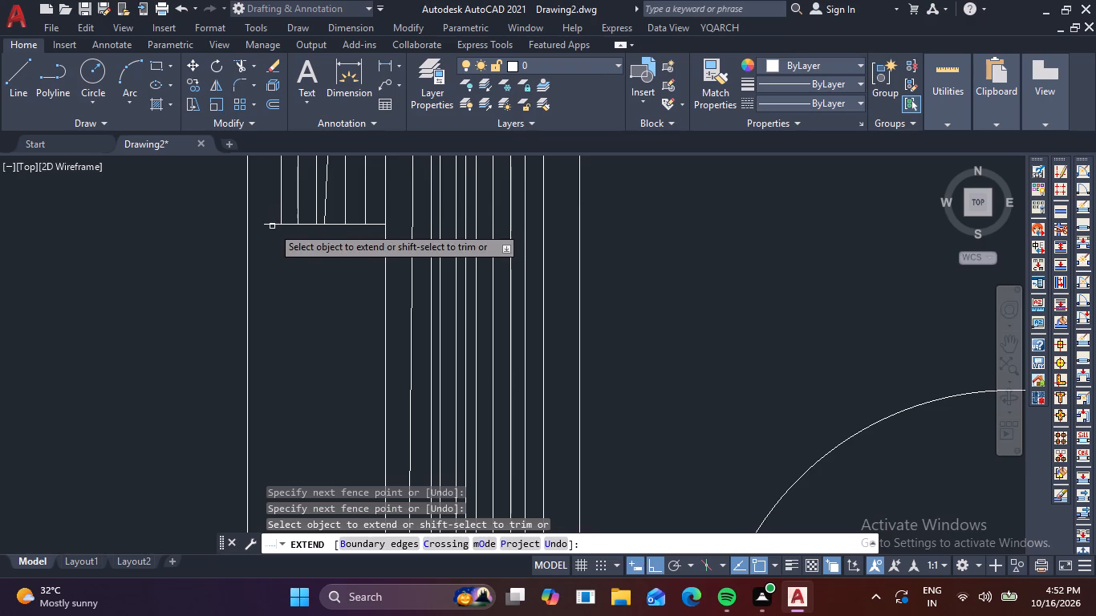
{"action": "left_click", "coordinate": [272, 226]}
{"action": "key", "text": "Escape"}
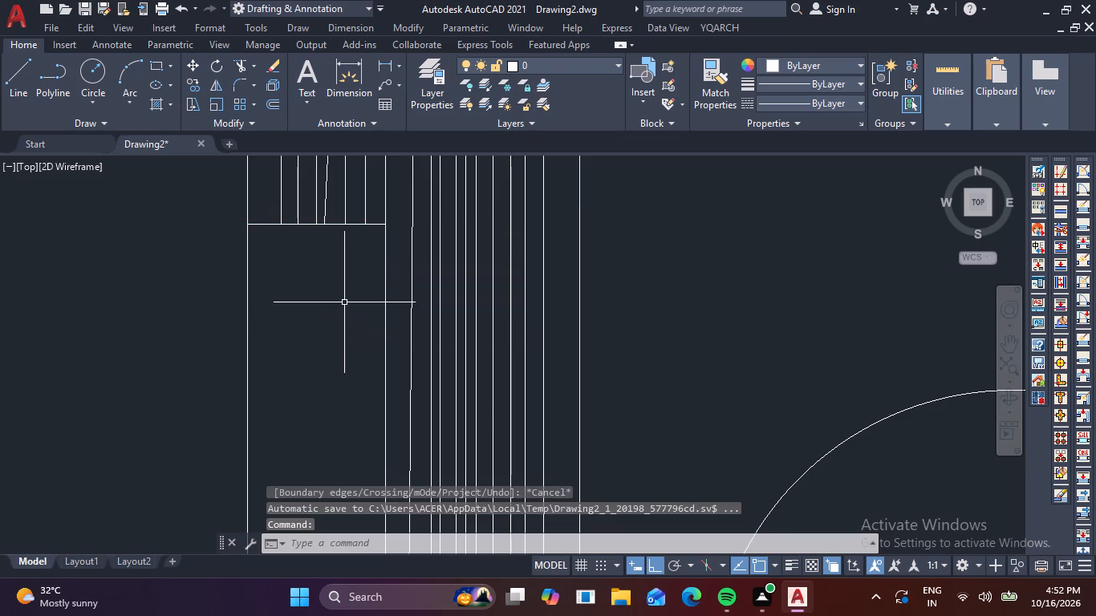
Draw two full-height vertical lines in the gap at the outer end of the mirrored panel's top box.
{"action": "scroll", "coordinate": [334, 294], "scroll_direction": "down", "scroll_amount": 2}
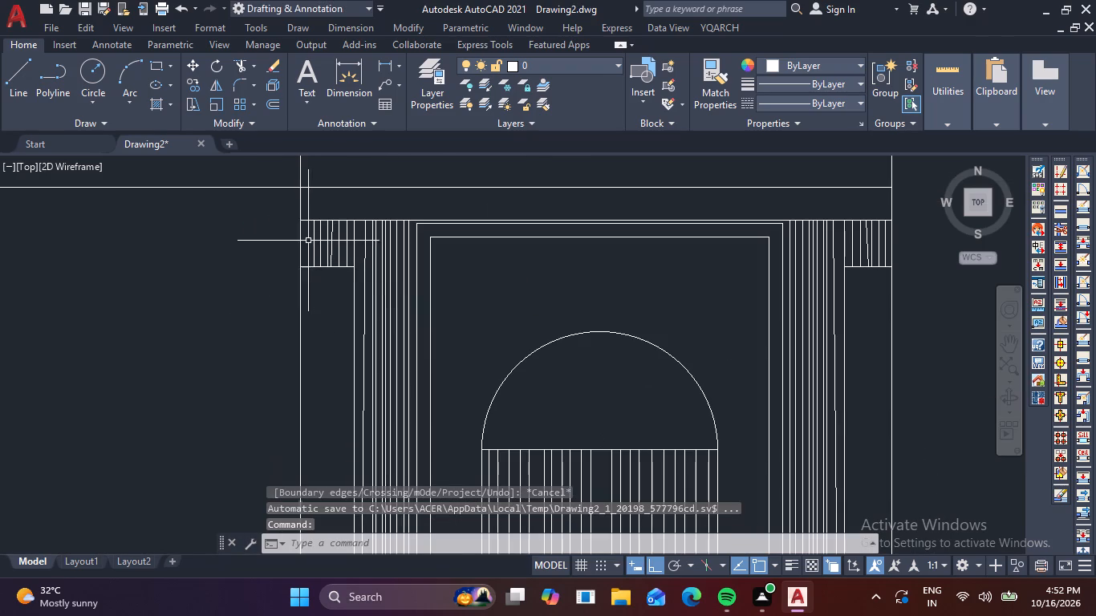
{"action": "type", "text": "L"}
{"action": "key", "text": "space"}
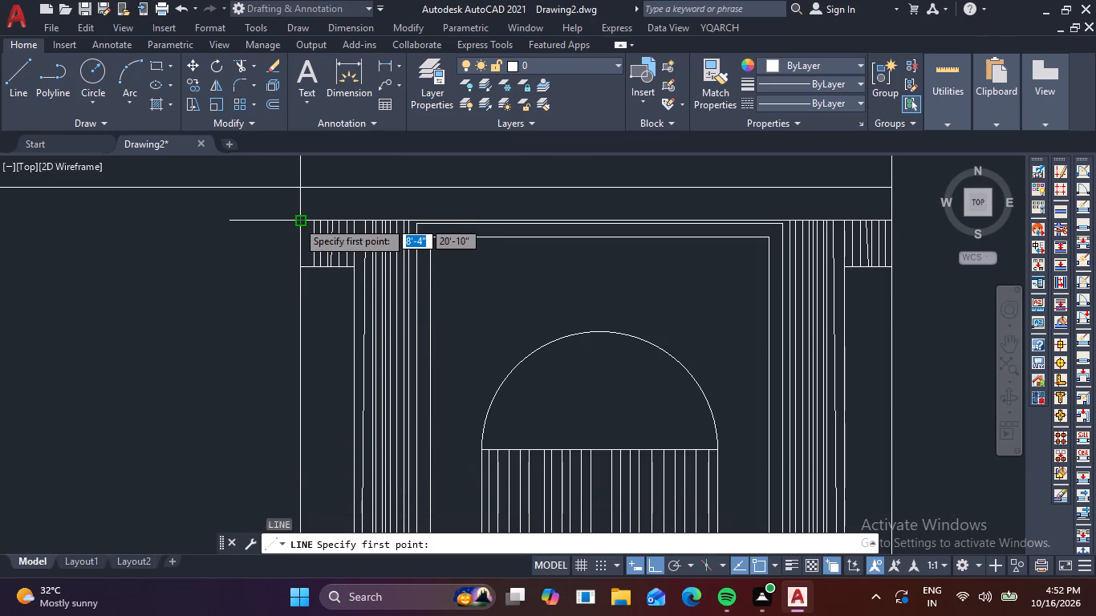
{"action": "scroll", "coordinate": [299, 224], "scroll_direction": "up", "scroll_amount": 3}
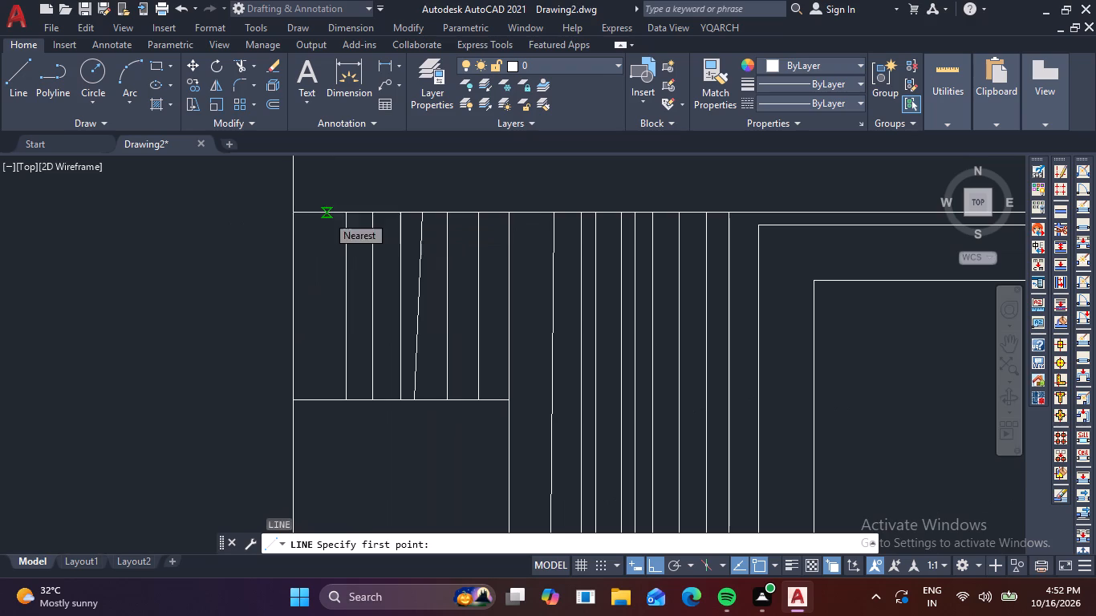
{"action": "left_click", "coordinate": [327, 215]}
{"action": "left_click", "coordinate": [331, 402]}
{"action": "key", "text": "space"}
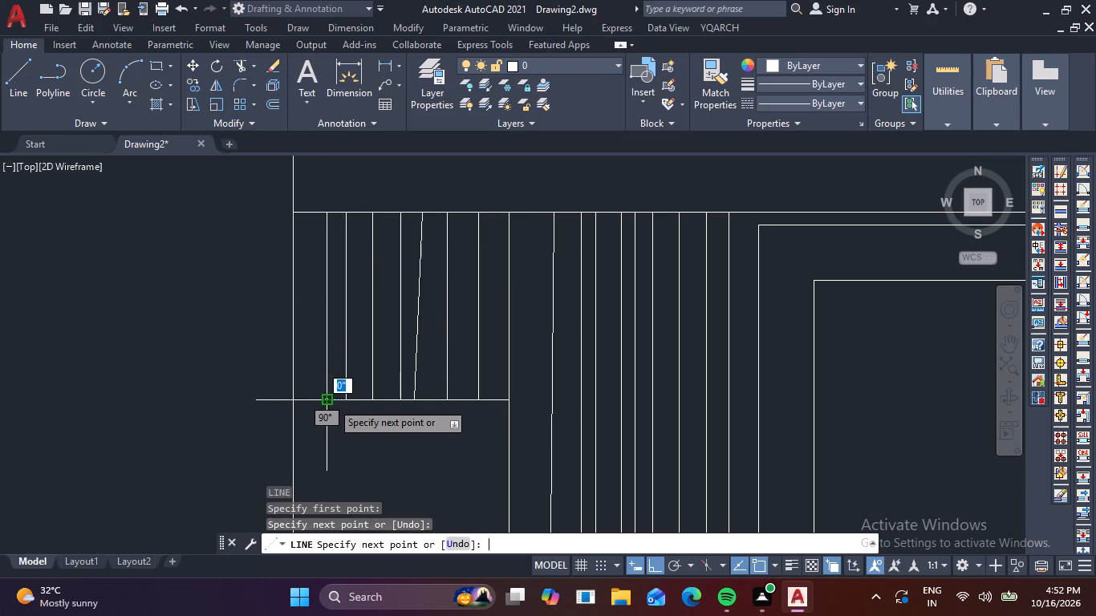
{"action": "key", "text": "space"}
{"action": "left_click", "coordinate": [312, 211]}
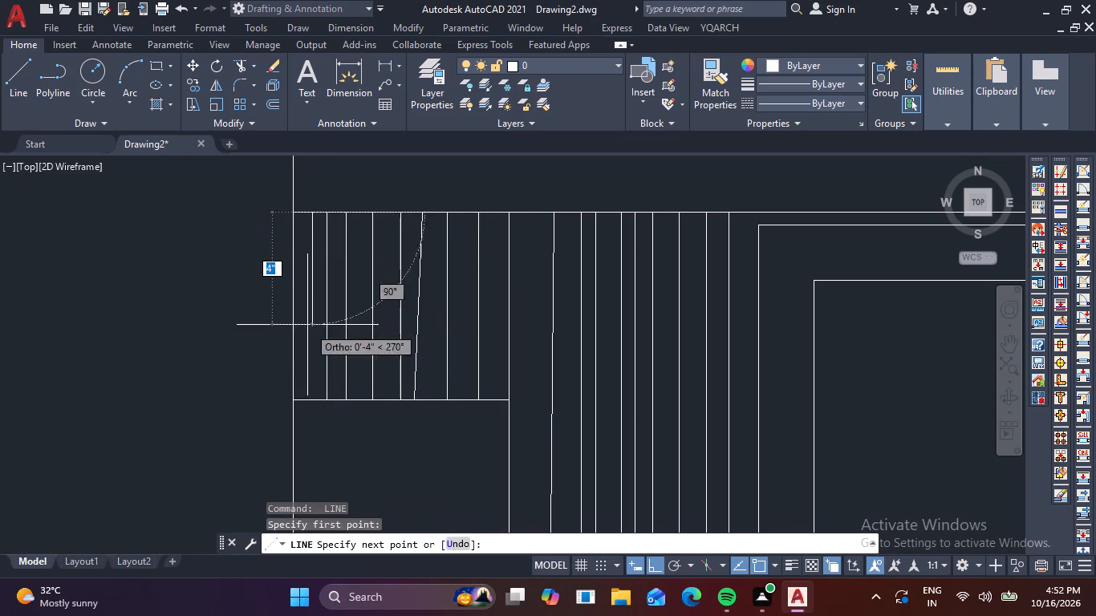
{"action": "left_click", "coordinate": [307, 403]}
{"action": "key", "text": "space"}
Draw one vertical and one slightly slanted line, about 4" long, in the empty outer part of the mirrored panel's bottom box.
{"action": "middle_click_drag", "start_coordinate": [339, 452], "coordinate": [400, 237]}
{"action": "scroll", "coordinate": [428, 140], "scroll_direction": "down", "scroll_amount": 2}
{"action": "scroll", "coordinate": [435, 332], "scroll_direction": "down", "scroll_amount": 1}
{"action": "middle_click_drag", "start_coordinate": [440, 371], "coordinate": [457, 77]}
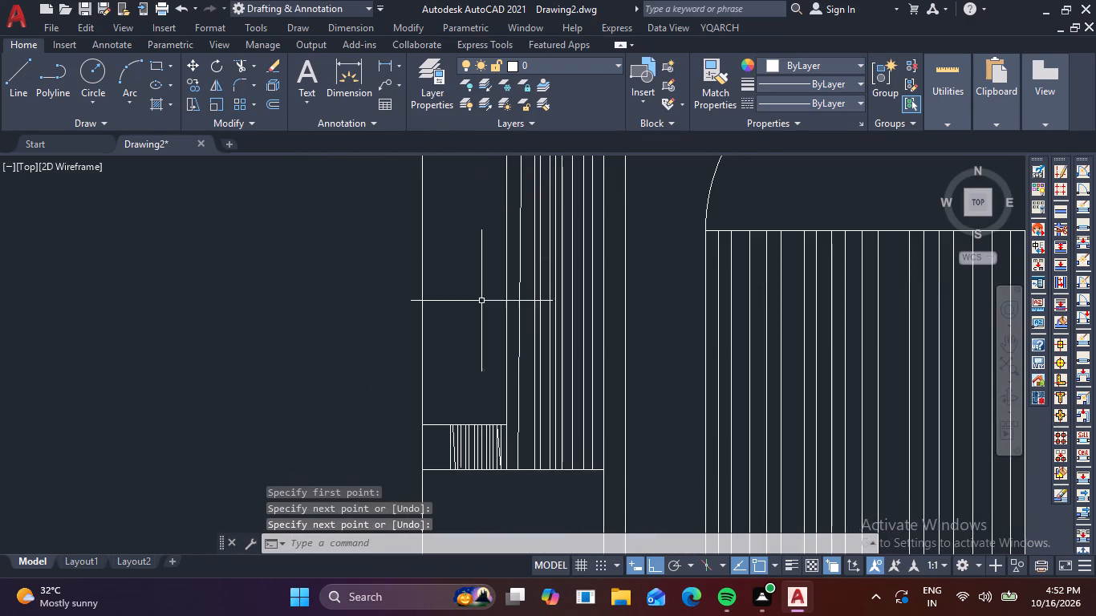
{"action": "scroll", "coordinate": [455, 432], "scroll_direction": "up", "scroll_amount": 1}
{"action": "middle_click_drag", "start_coordinate": [455, 439], "coordinate": [481, 269]}
{"action": "scroll", "coordinate": [462, 281], "scroll_direction": "up", "scroll_amount": 2}
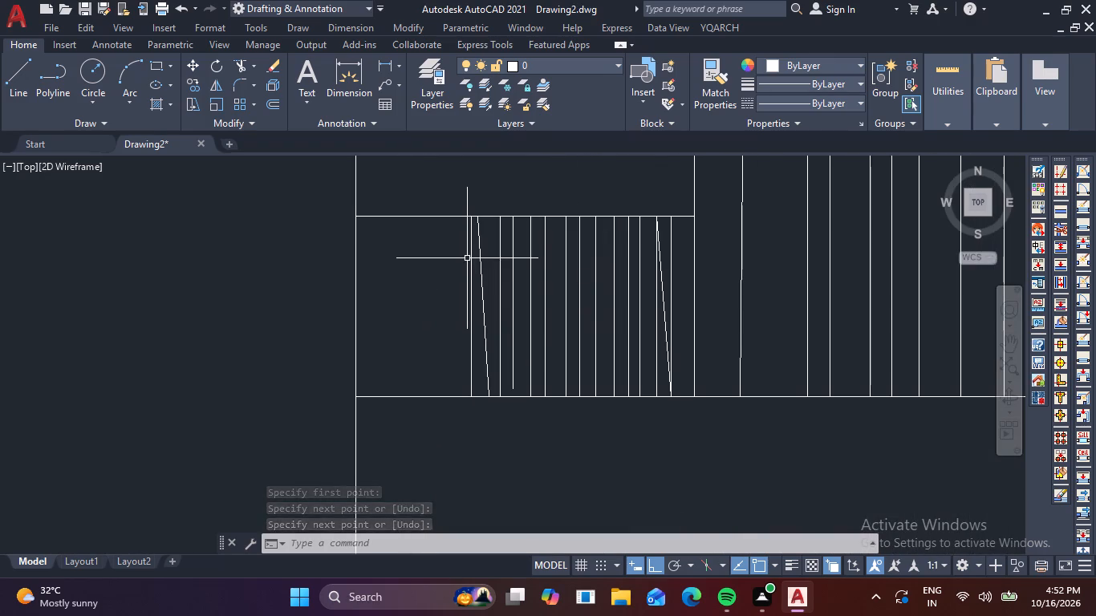
{"action": "key", "text": "space"}
{"action": "left_click", "coordinate": [432, 218]}
{"action": "left_click", "coordinate": [428, 399]}
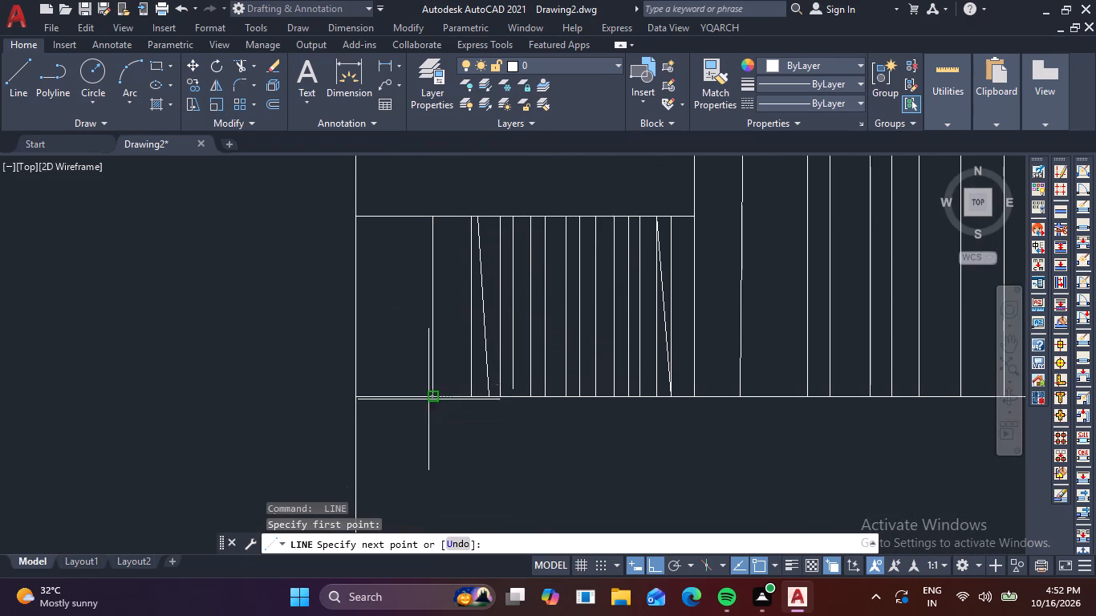
{"action": "key", "text": "space"}
{"action": "key", "text": "space"}
{"action": "left_click", "coordinate": [390, 216]}
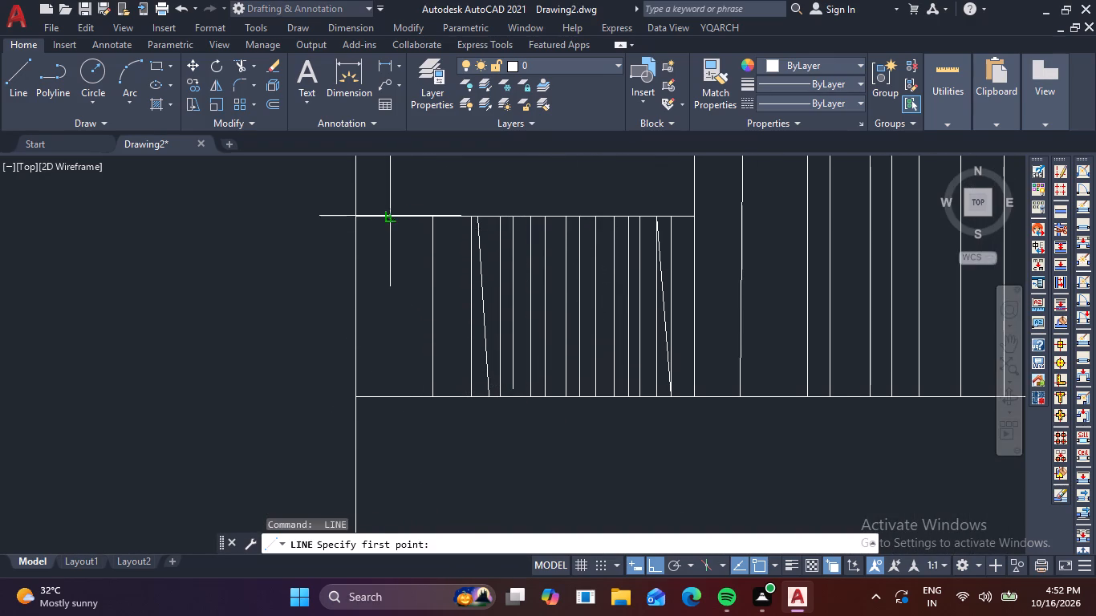
{"action": "left_click", "coordinate": [396, 398]}
{"action": "key", "text": "space"}
Draw two more full-height lines, about 4" long, in the mirrored bottom box: one beside the existing flutes, one near its outer edge.
{"action": "key", "text": "space"}
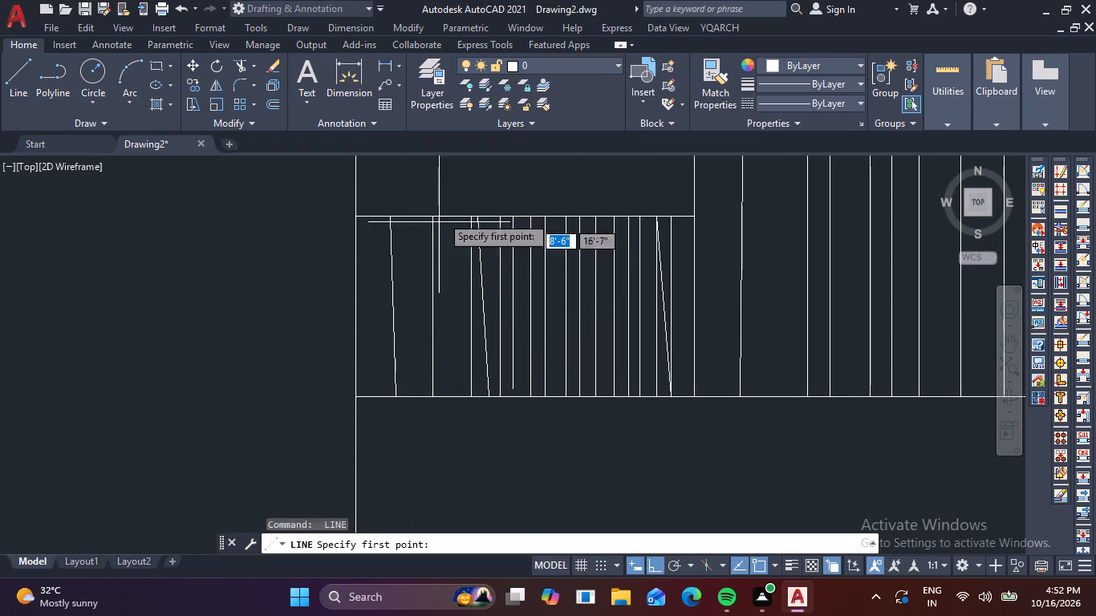
{"action": "left_click", "coordinate": [449, 218]}
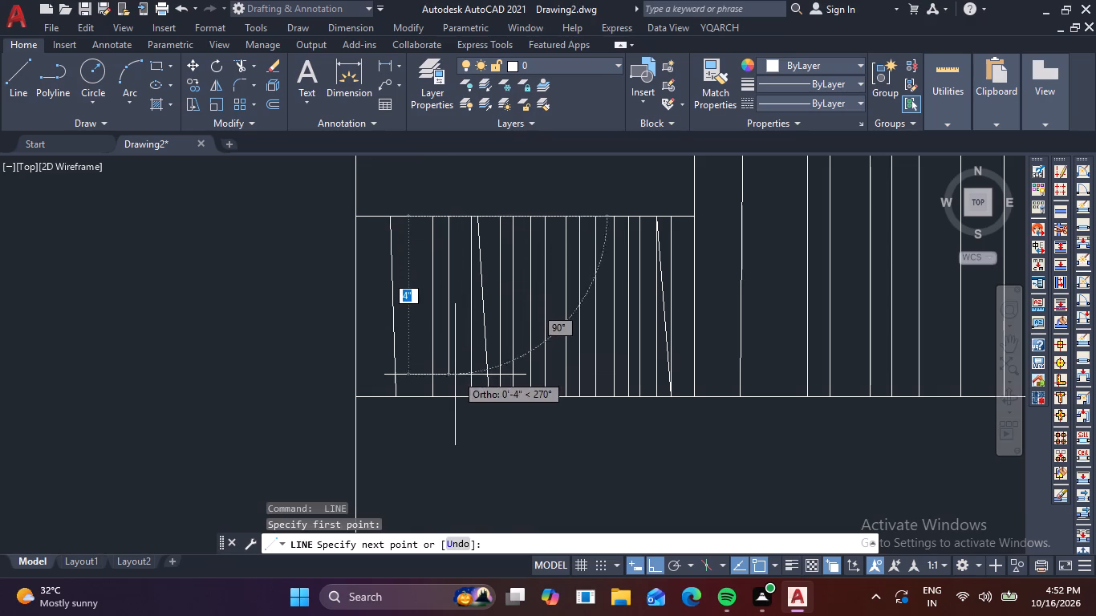
{"action": "left_click", "coordinate": [449, 394]}
{"action": "key", "text": "space"}
{"action": "key", "text": "space"}
{"action": "left_click", "coordinate": [376, 216]}
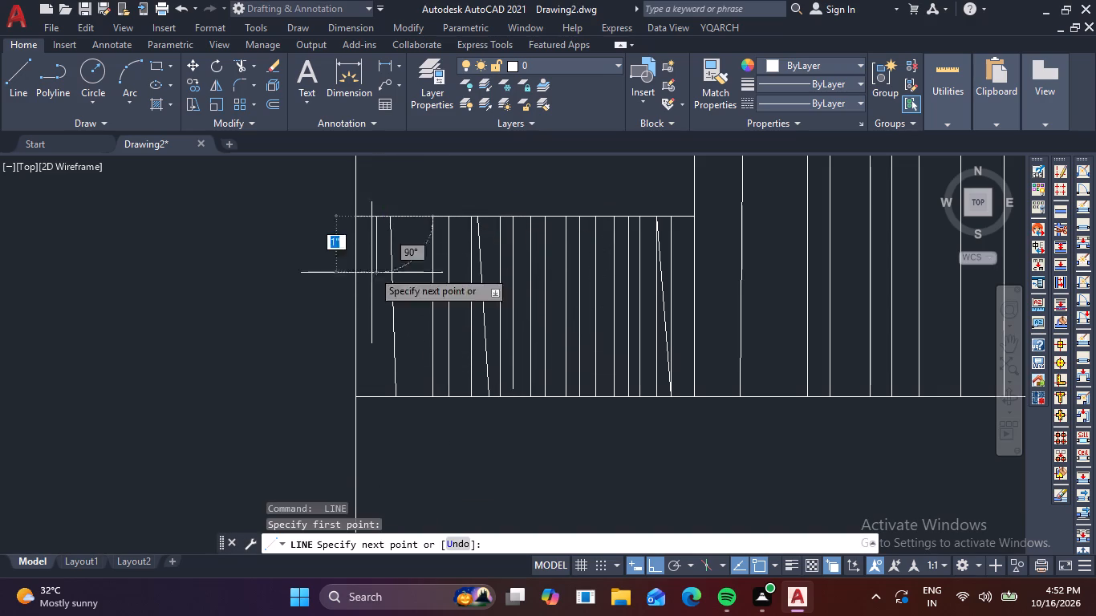
{"action": "left_click", "coordinate": [380, 395]}
{"action": "key", "text": "space"}
Draw a rectangle about 6'-7" wide by 6' high in the wide ground-floor bay beside the entrance, top aligned with the entrance bay.
{"action": "scroll", "coordinate": [405, 383], "scroll_direction": "down", "scroll_amount": 3}
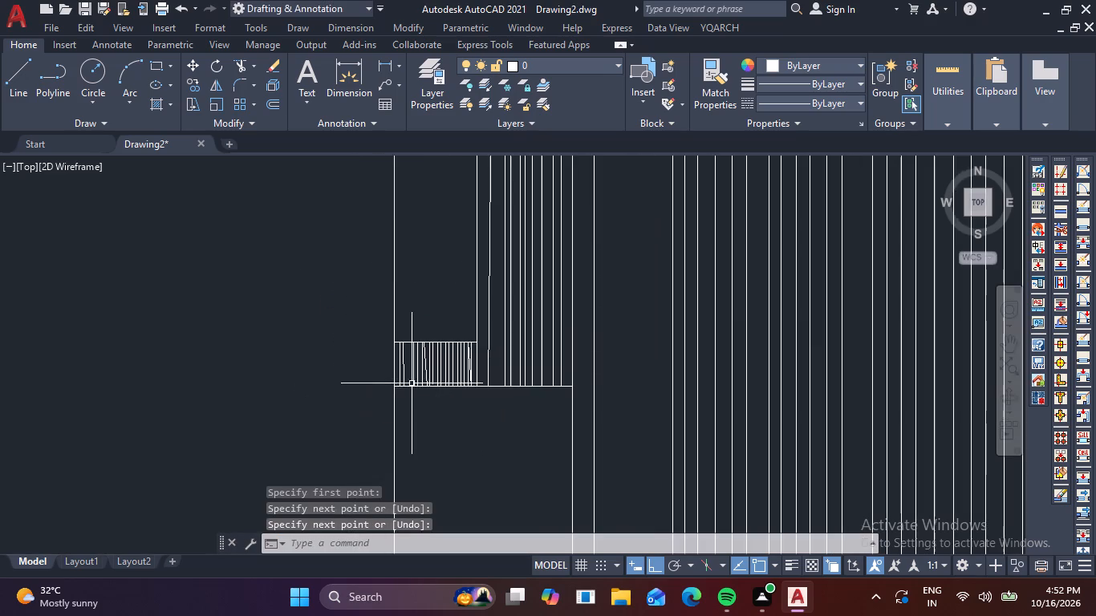
{"action": "scroll", "coordinate": [493, 367], "scroll_direction": "down", "scroll_amount": 4}
{"action": "scroll", "coordinate": [638, 341], "scroll_direction": "down", "scroll_amount": 3}
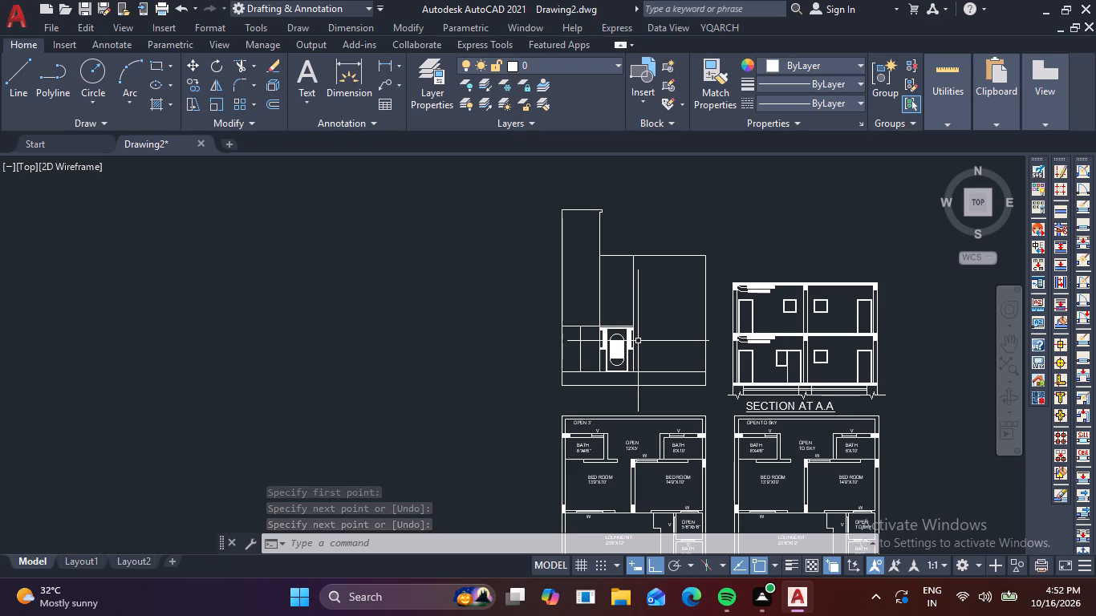
{"action": "scroll", "coordinate": [672, 340], "scroll_direction": "up", "scroll_amount": 2}
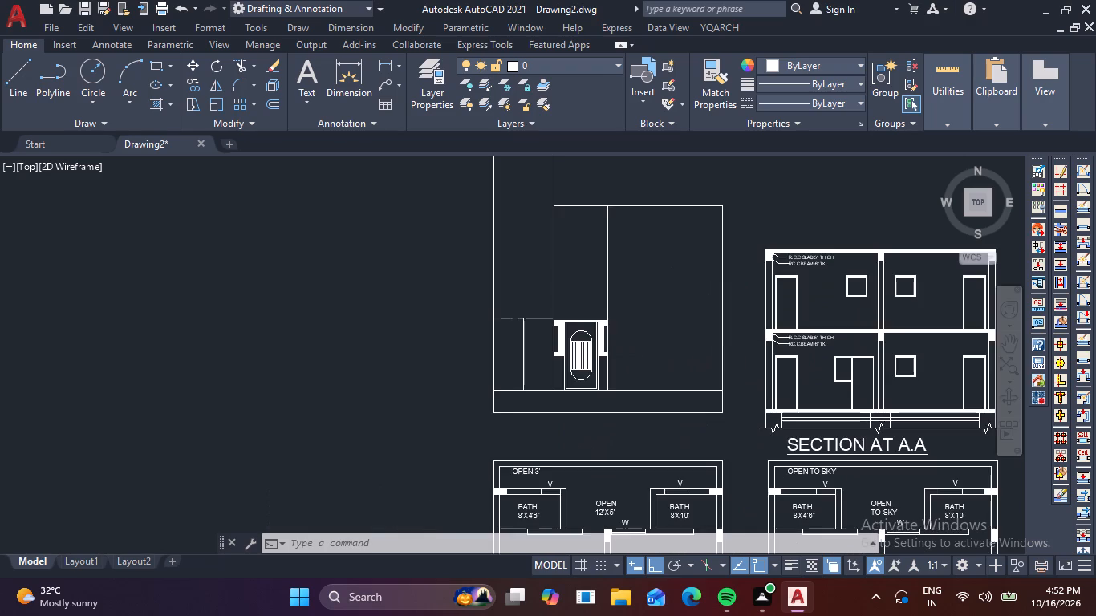
{"action": "key", "text": "l"}
{"action": "key", "text": "space"}
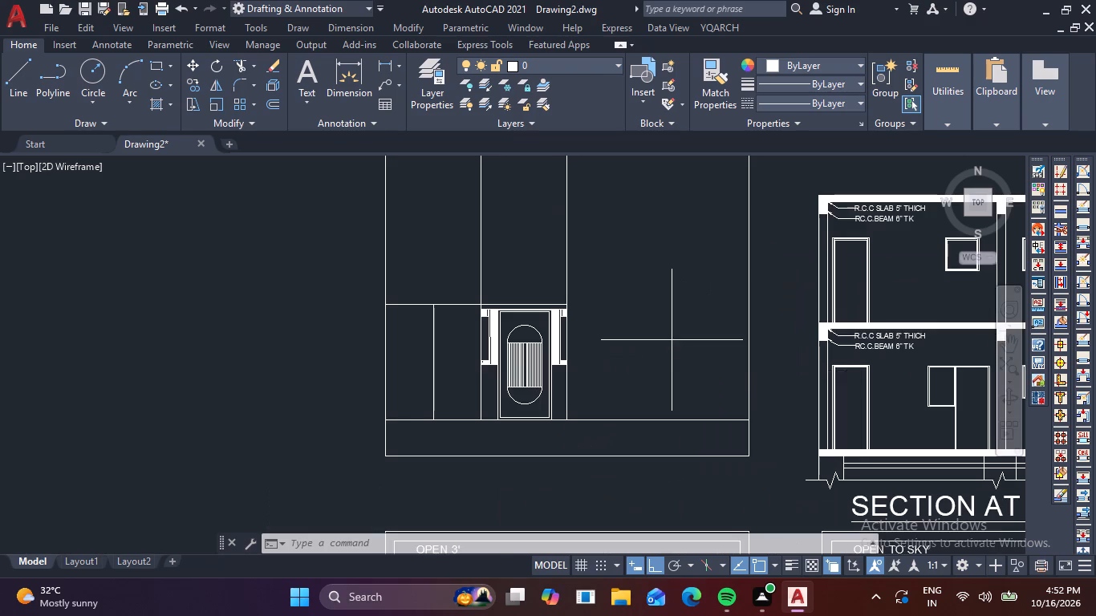
{"action": "left_click", "coordinate": [159, 71]}
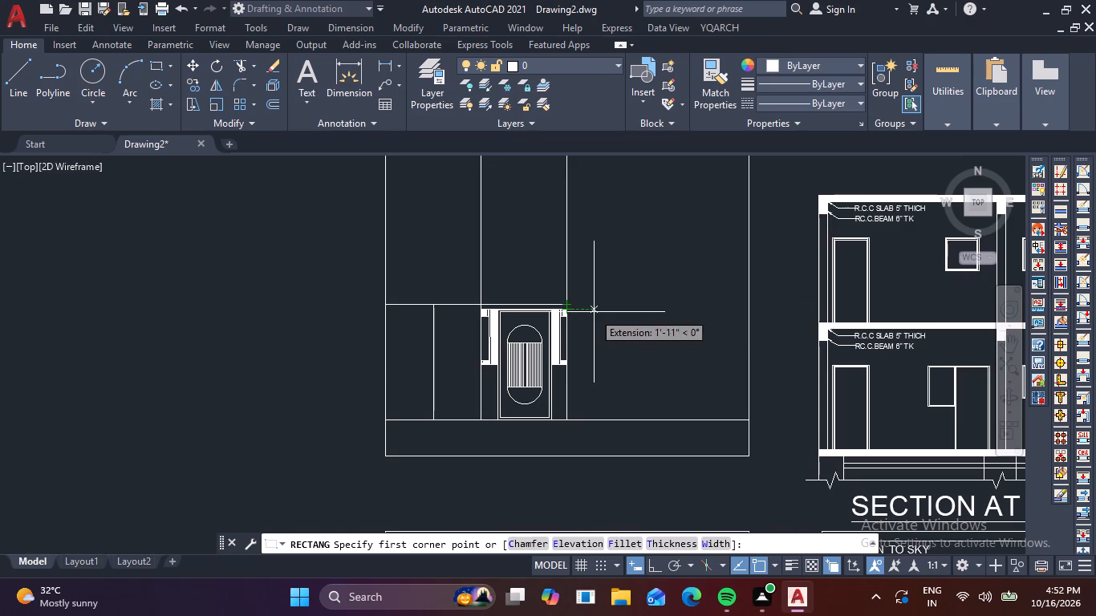
{"action": "left_click", "coordinate": [594, 304]}
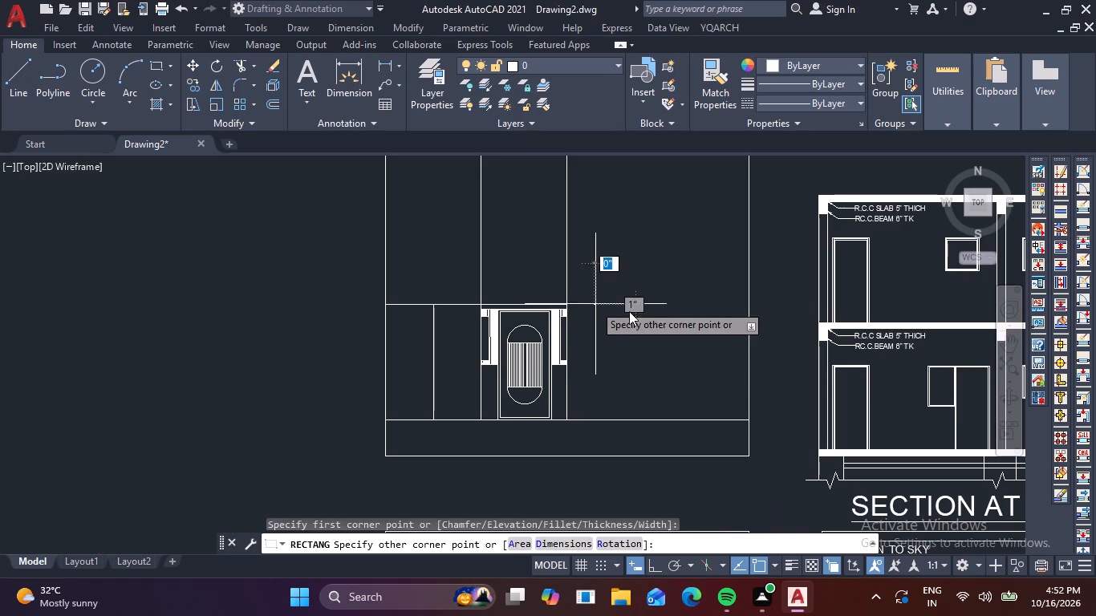
{"action": "left_click", "coordinate": [674, 378]}
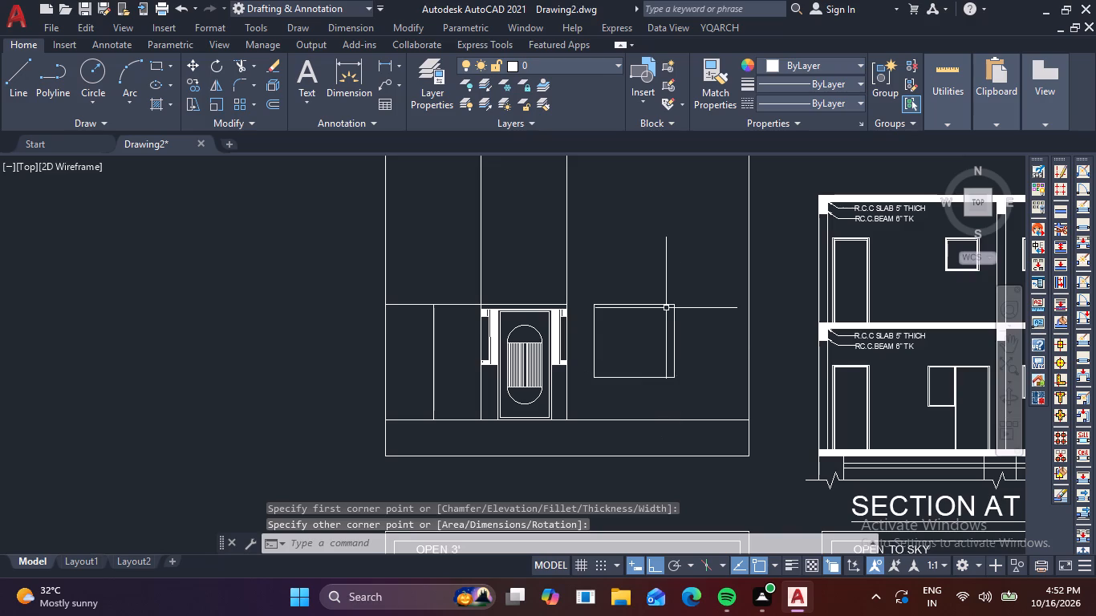
Move the new rectangle horizontally away from the entrance so it sits roughly centred in the wide bay.
{"action": "left_click", "coordinate": [665, 306]}
{"action": "key", "text": "m"}
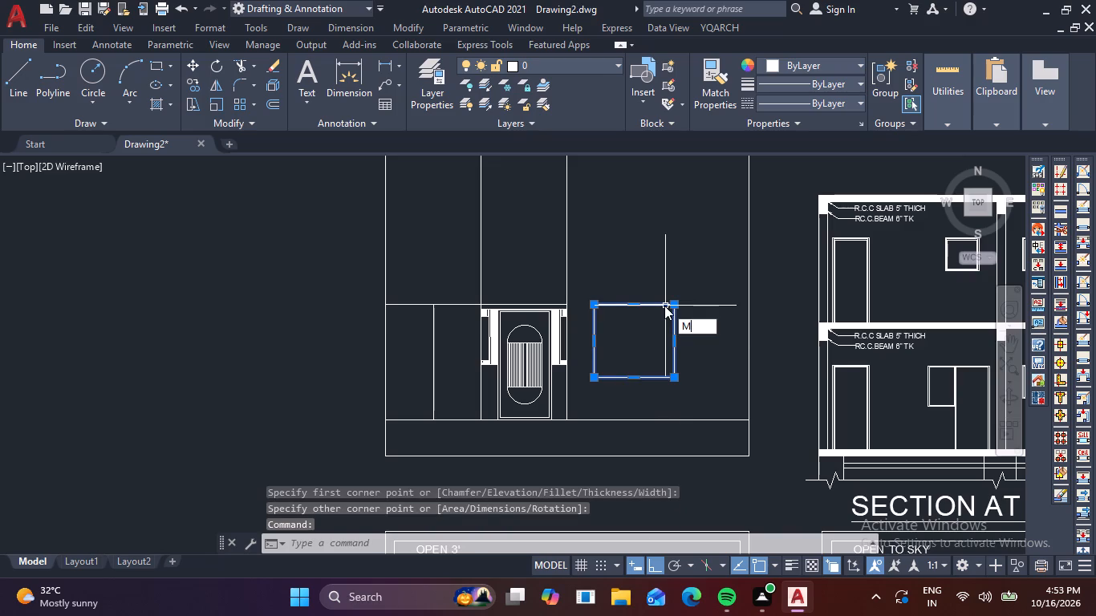
{"action": "key", "text": "space"}
{"action": "left_click", "coordinate": [664, 306]}
{"action": "left_click", "coordinate": [690, 305]}
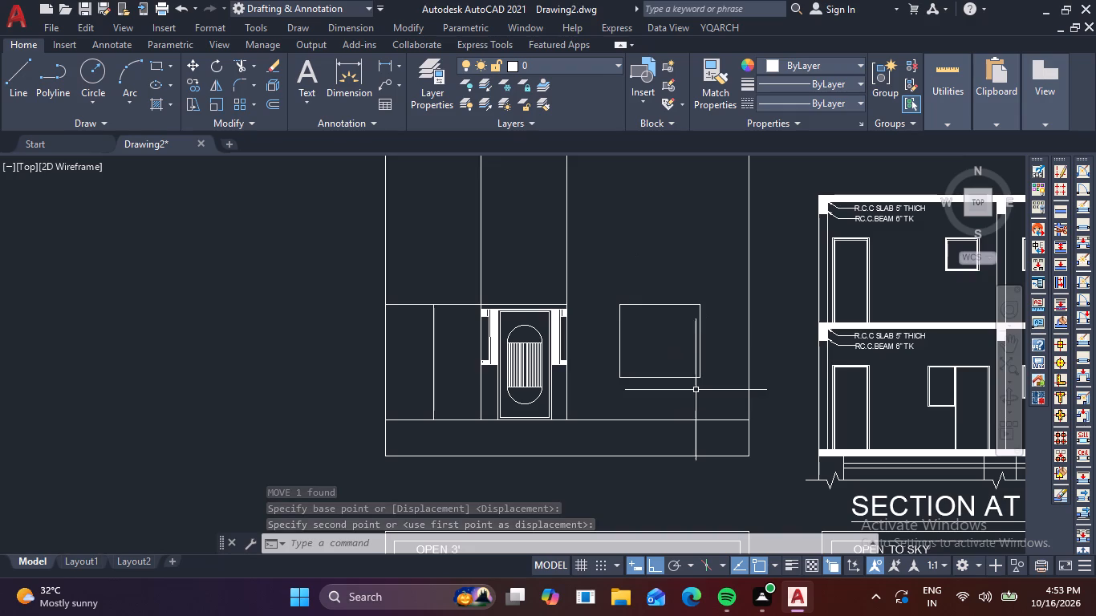
Offset the rectangle 5" inward to form the window frame.
{"action": "key", "text": "o"}
{"action": "key", "text": "Return"}
{"action": "type", "text": "3\""}
{"action": "key", "text": "Return"}
{"action": "left_click", "coordinate": [698, 374]}
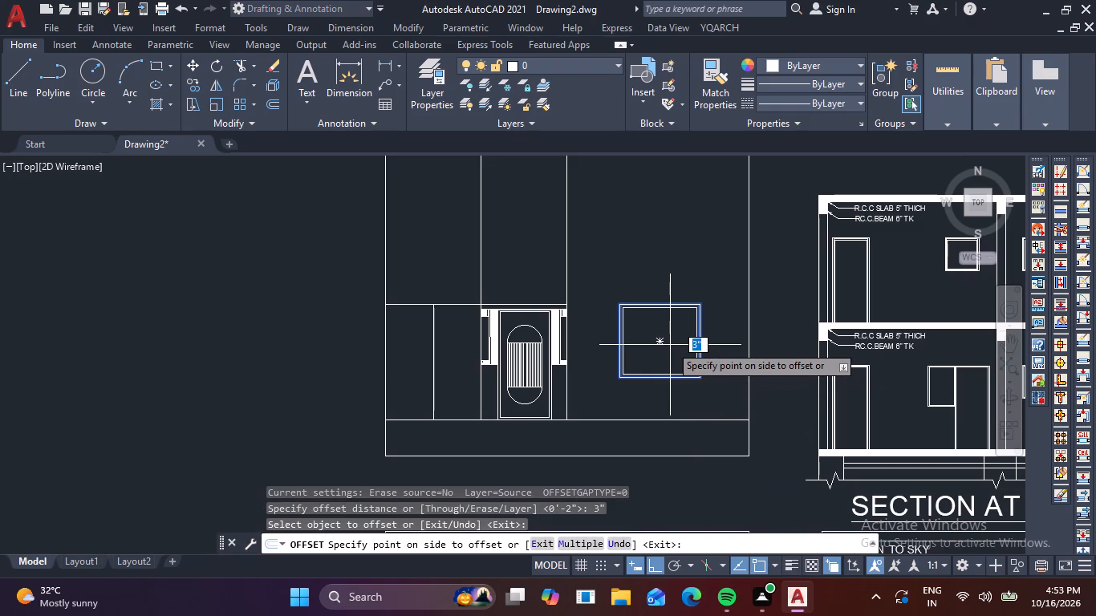
{"action": "key", "text": "5"}
{"action": "key", "text": "shift+quotedbl"}
{"action": "key", "text": "Return"}
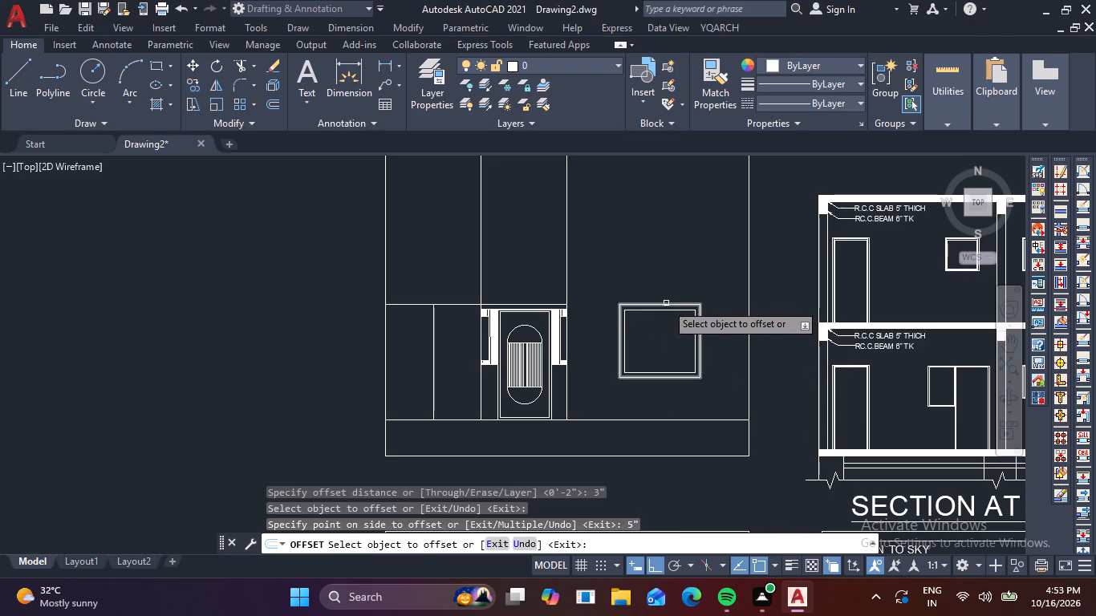
{"action": "key", "text": "Escape"}
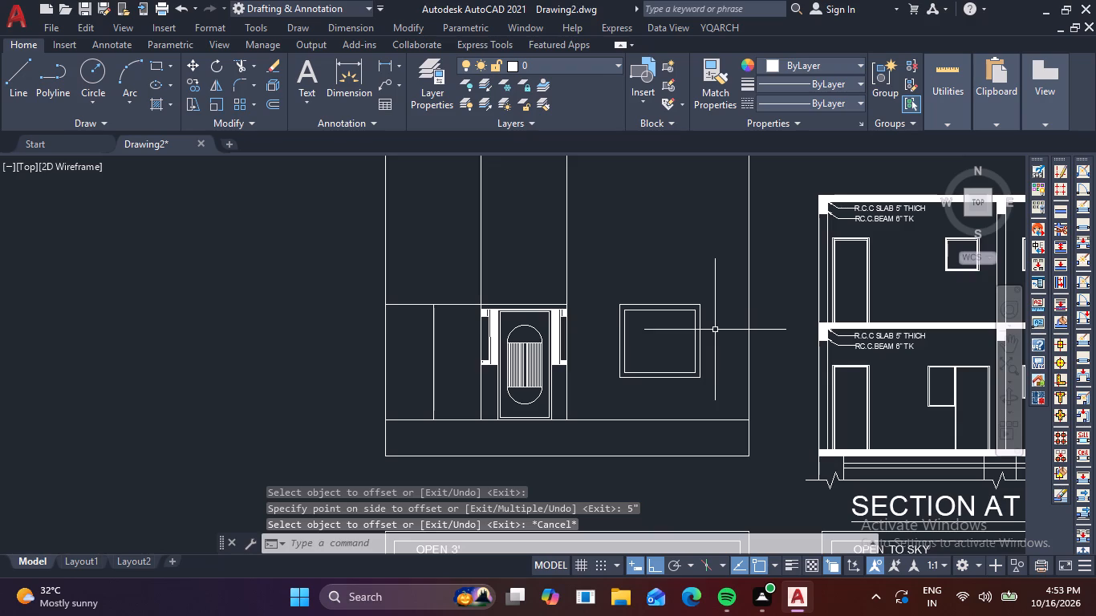
Draw a line in two 5" segments outward from the window's upper corner nearest the entrance, extending its top edge.
{"action": "type", "text": "L"}
{"action": "key", "text": "space"}
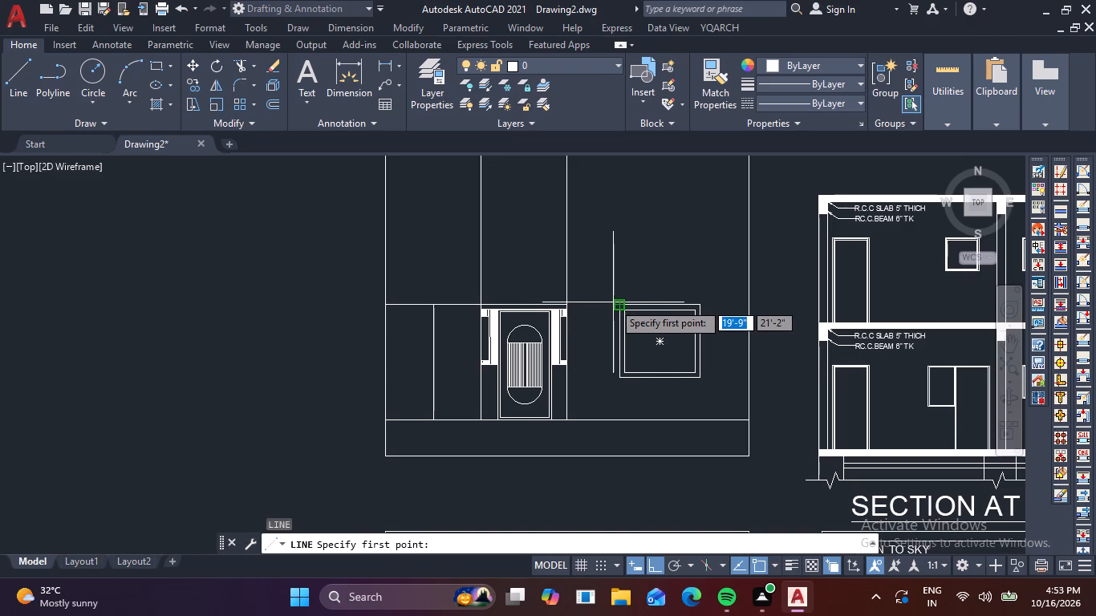
{"action": "left_click", "coordinate": [619, 304]}
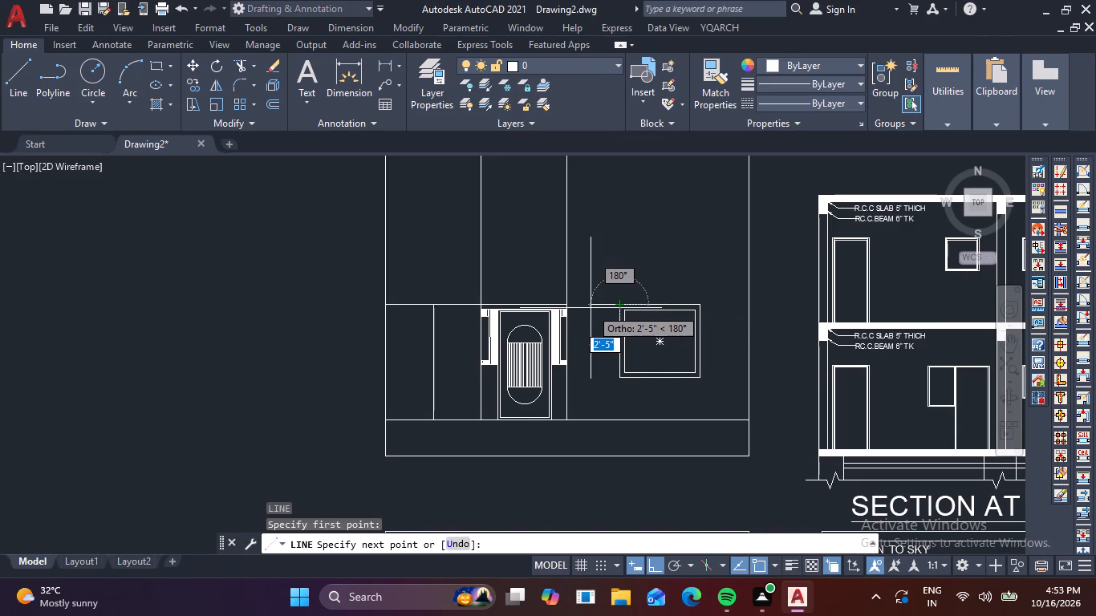
{"action": "key", "text": "5"}
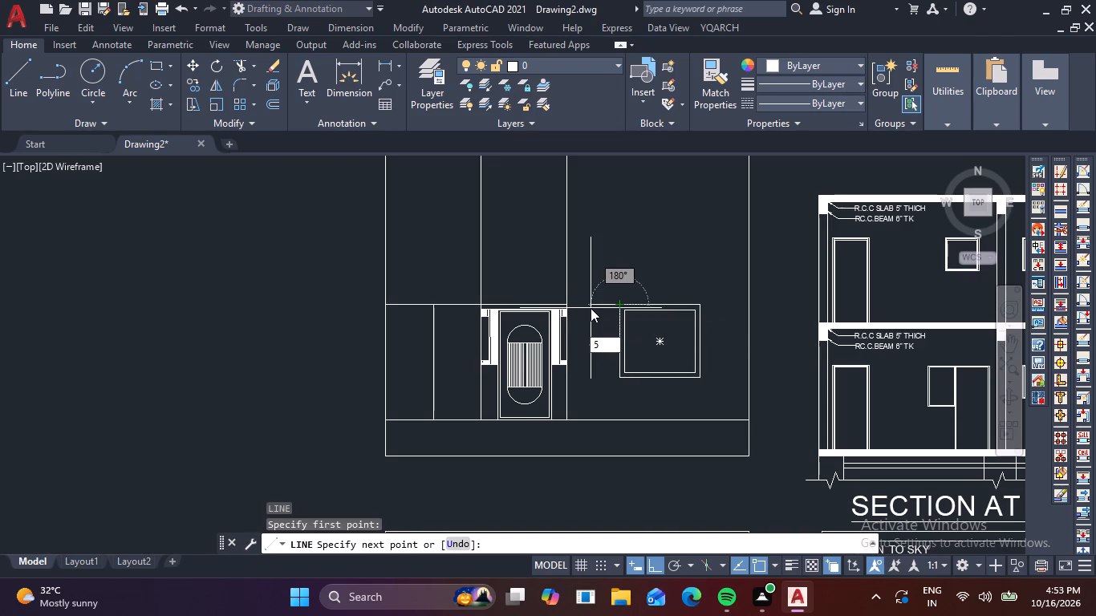
{"action": "key", "text": "shift+quotedbl"}
{"action": "key", "text": "Return"}
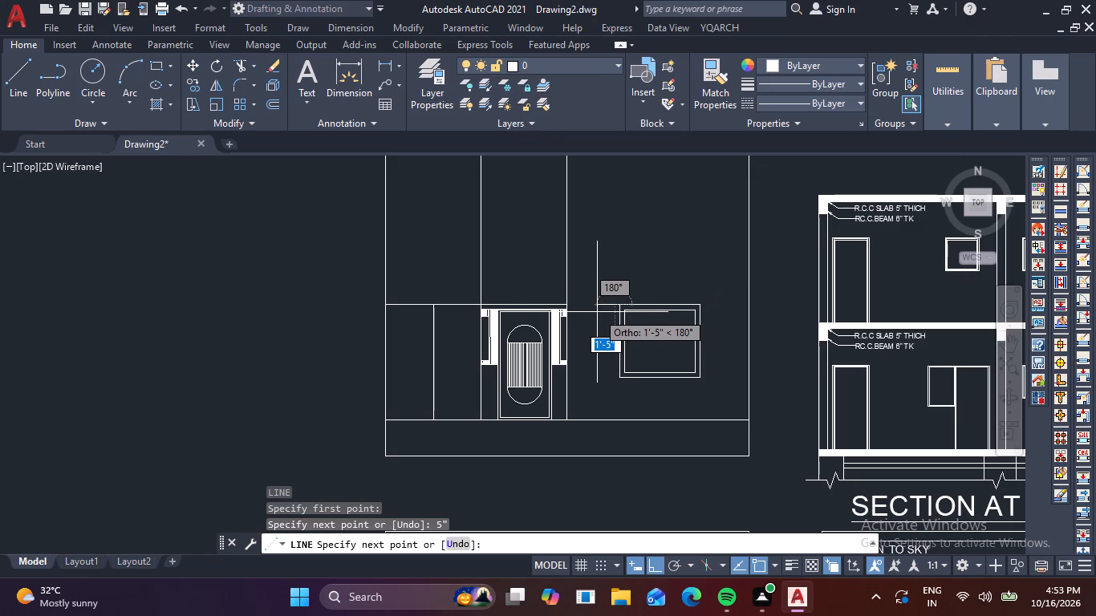
{"action": "type", "text": "5\""}
{"action": "key", "text": "Return"}
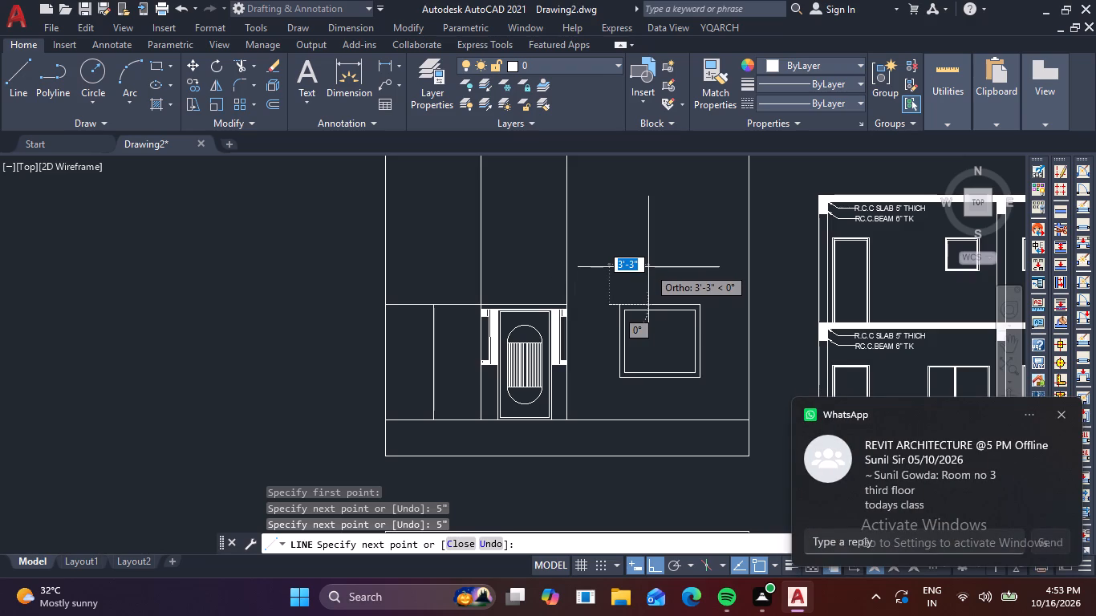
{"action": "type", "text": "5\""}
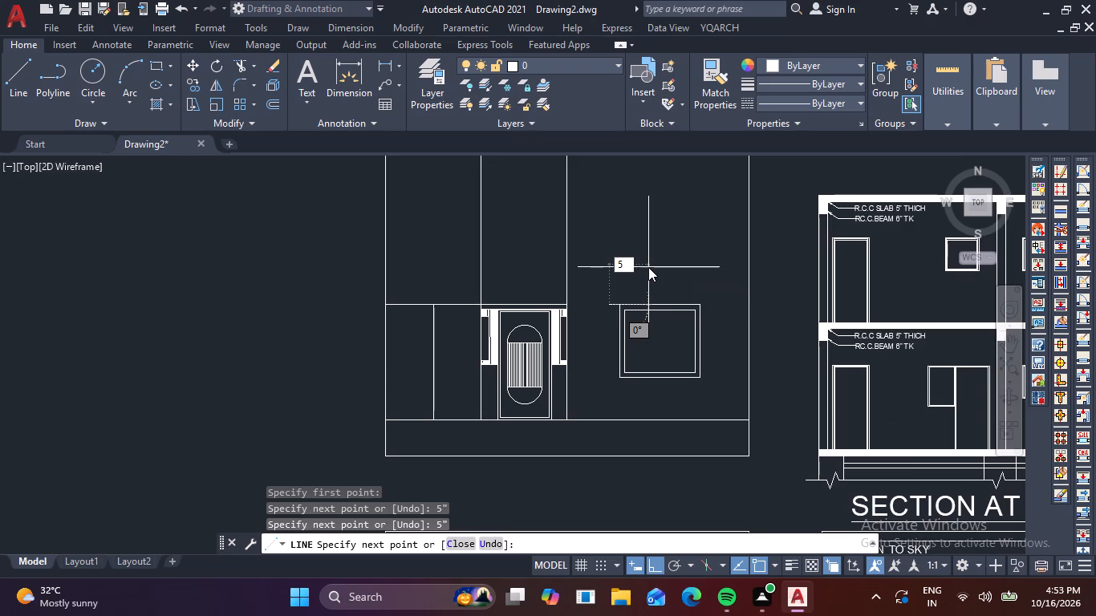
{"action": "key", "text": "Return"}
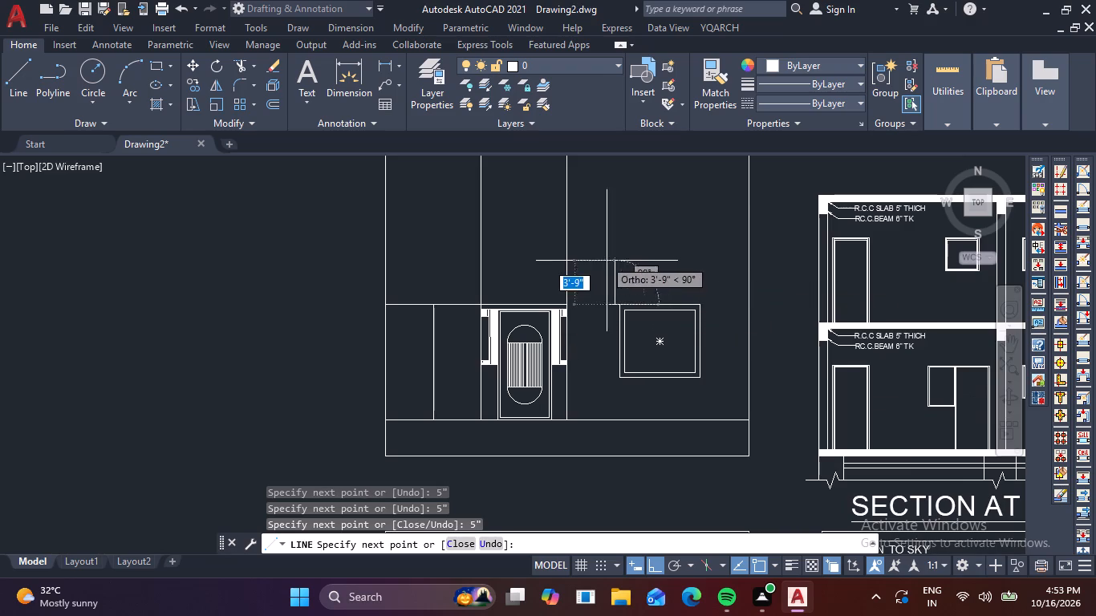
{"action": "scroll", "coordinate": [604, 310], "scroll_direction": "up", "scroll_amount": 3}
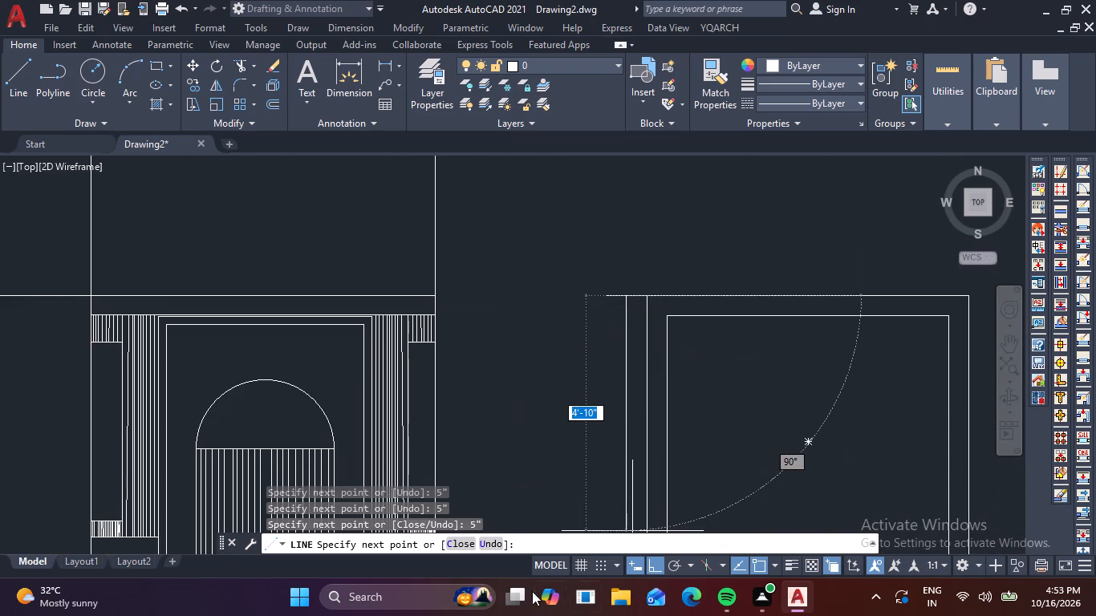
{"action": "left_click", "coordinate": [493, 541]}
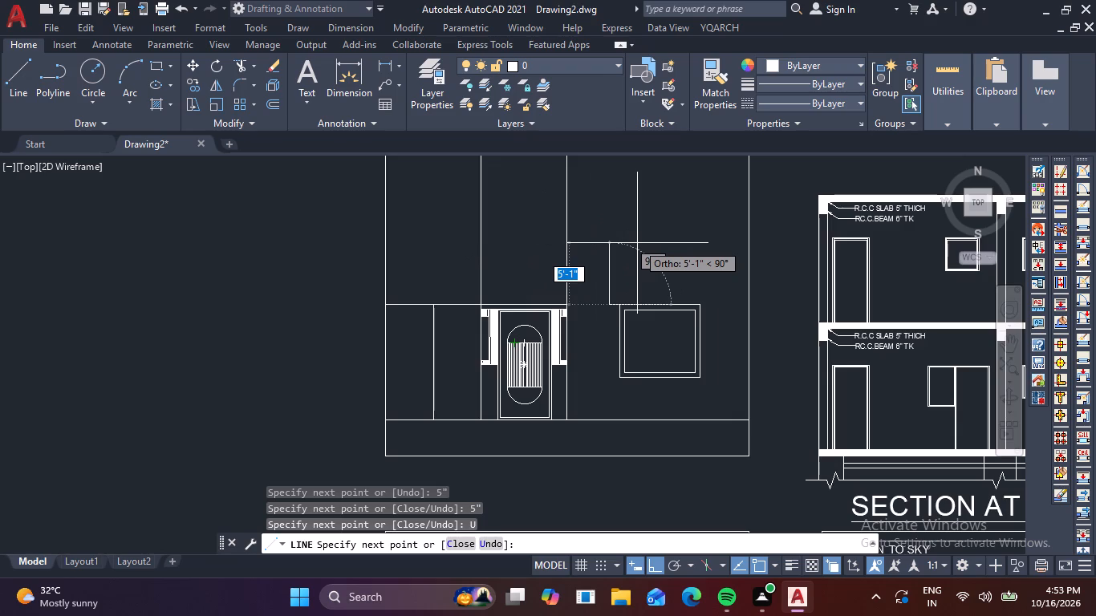
Complete the 5" high strip over the window, running across the top, 10" past the far corner, and back to that corner.
{"action": "key", "text": "5"}
{"action": "key", "text": "shift+quotedbl"}
{"action": "key", "text": "Return"}
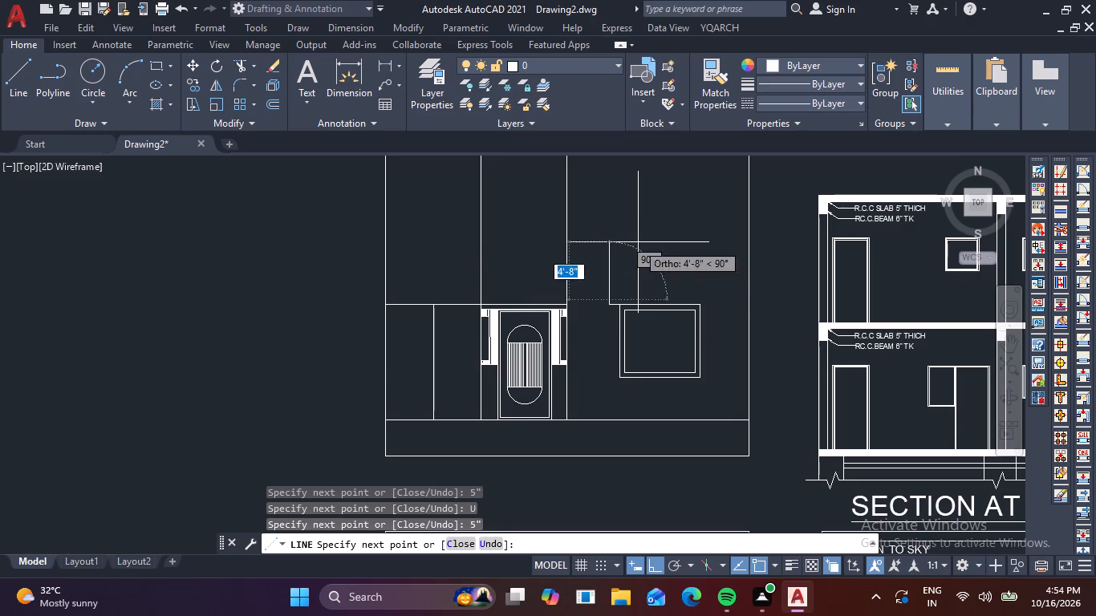
{"action": "scroll", "coordinate": [714, 299], "scroll_direction": "up", "scroll_amount": 3}
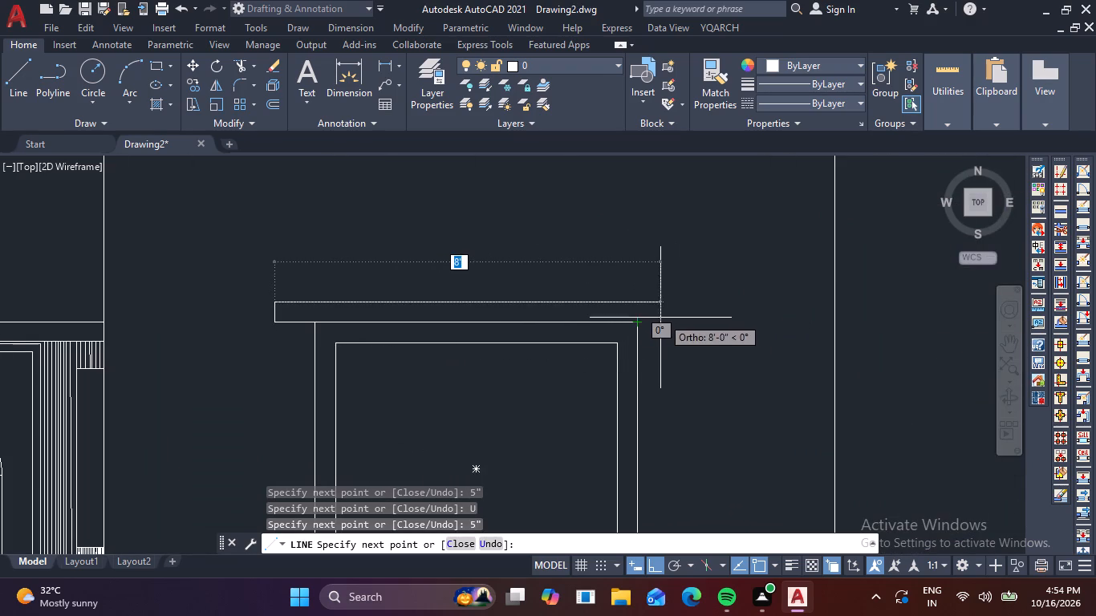
{"action": "left_click", "coordinate": [641, 299]}
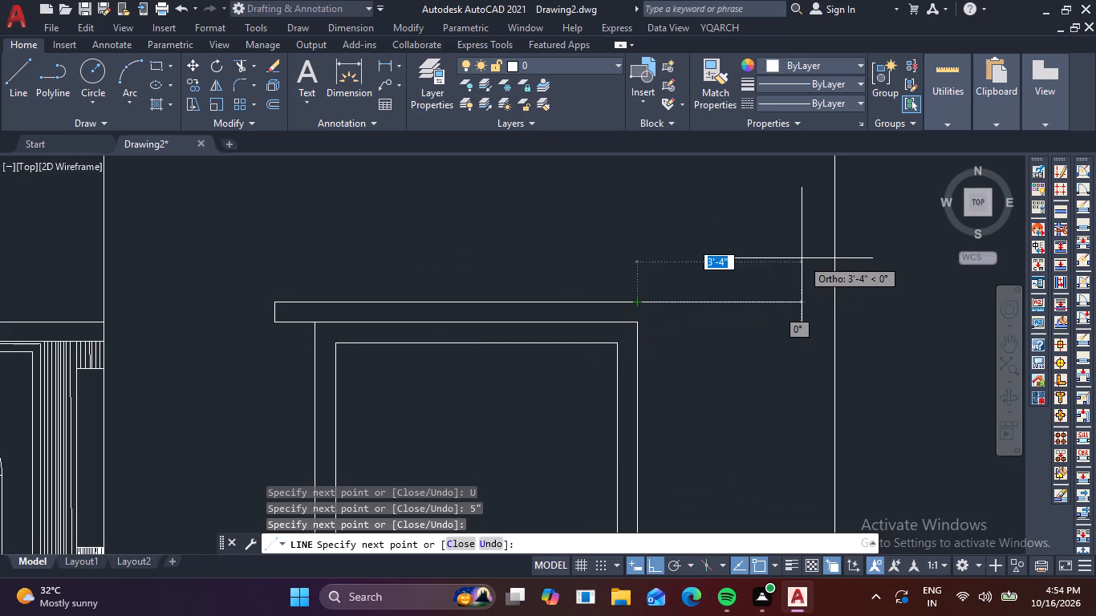
{"action": "type", "text": "10\""}
{"action": "key", "text": "Return"}
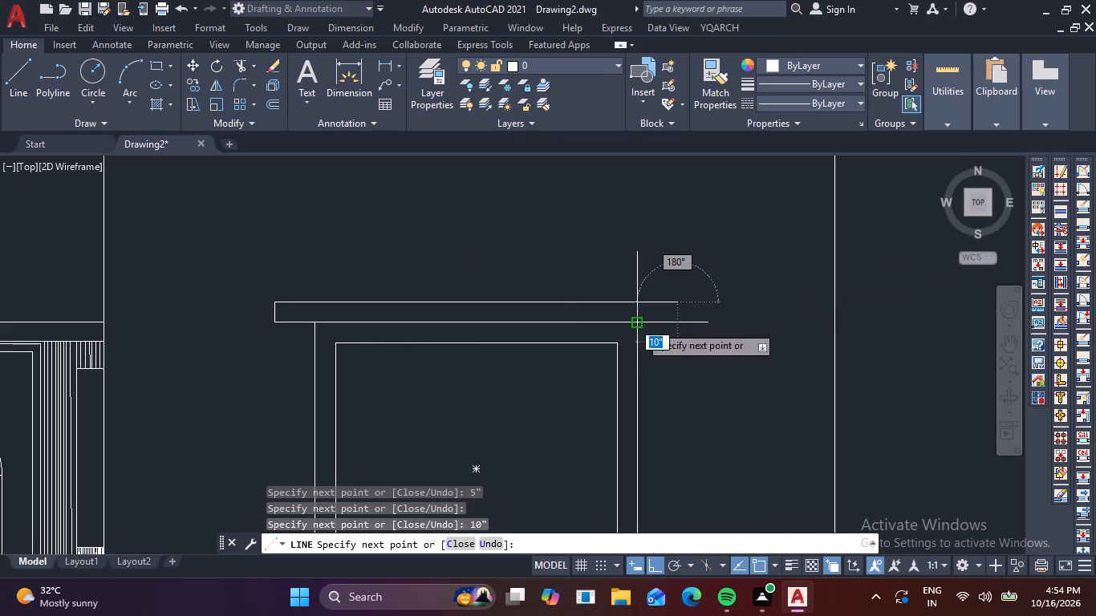
{"action": "left_click", "coordinate": [680, 321]}
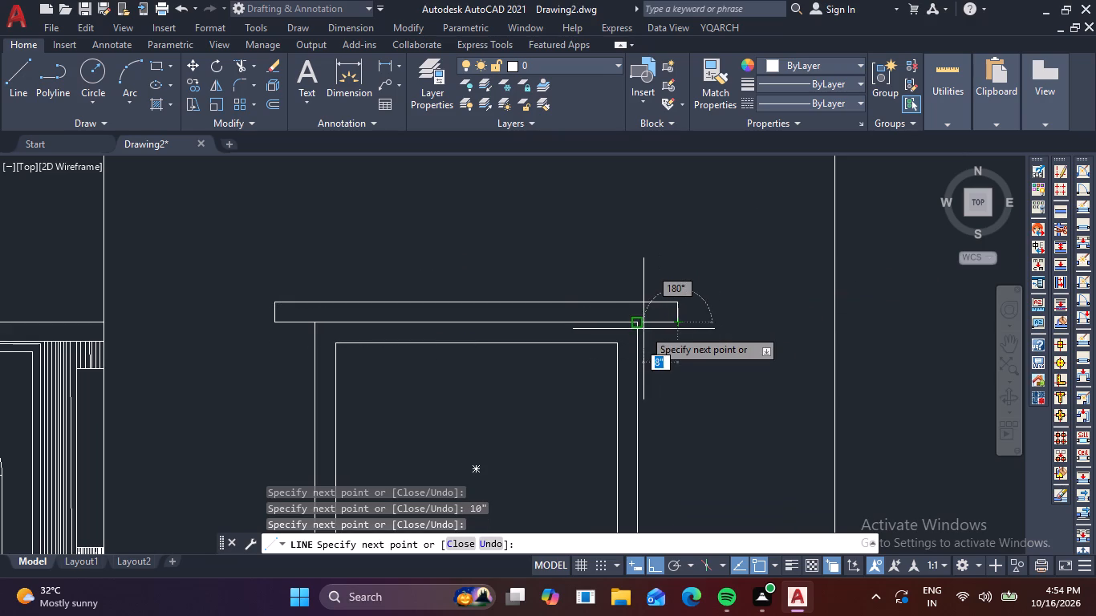
{"action": "left_click", "coordinate": [640, 326]}
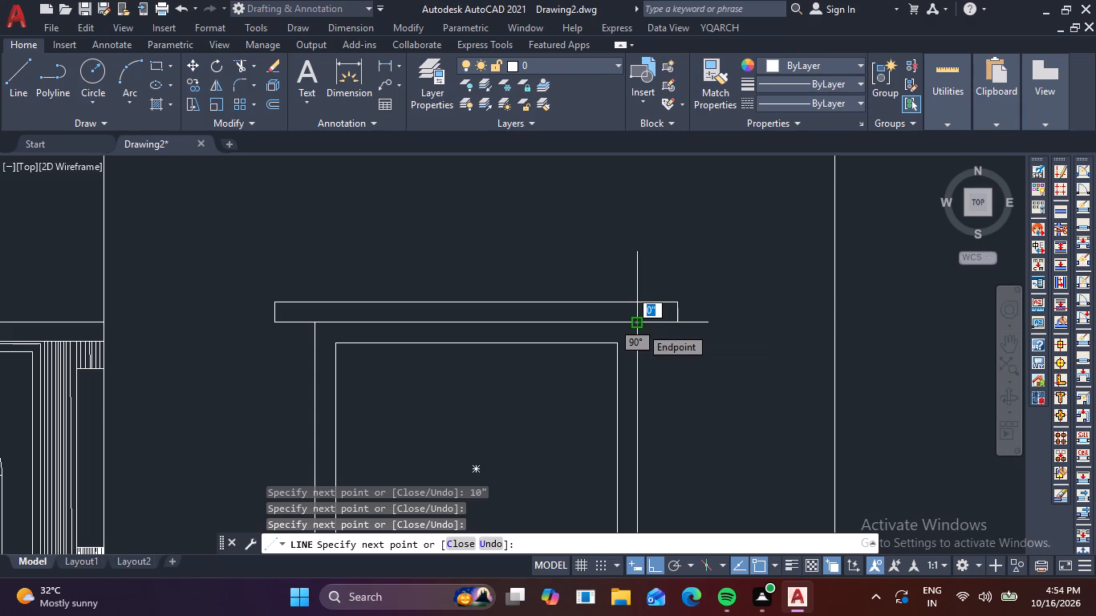
{"action": "key", "text": "Escape"}
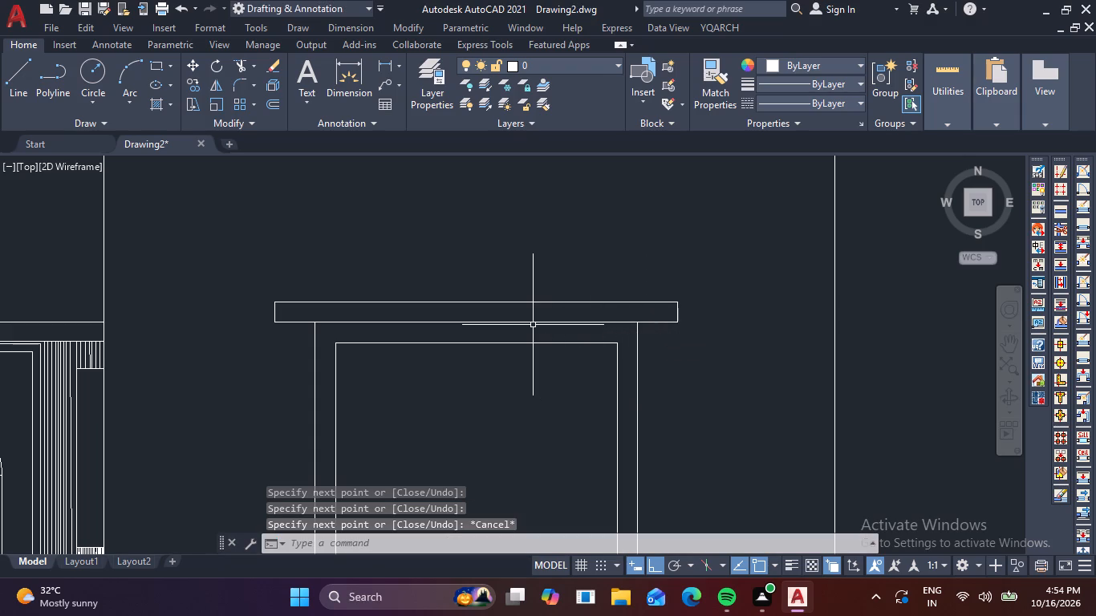
Explode the window's outer rectangle into separate lines.
{"action": "left_click", "coordinate": [534, 322]}
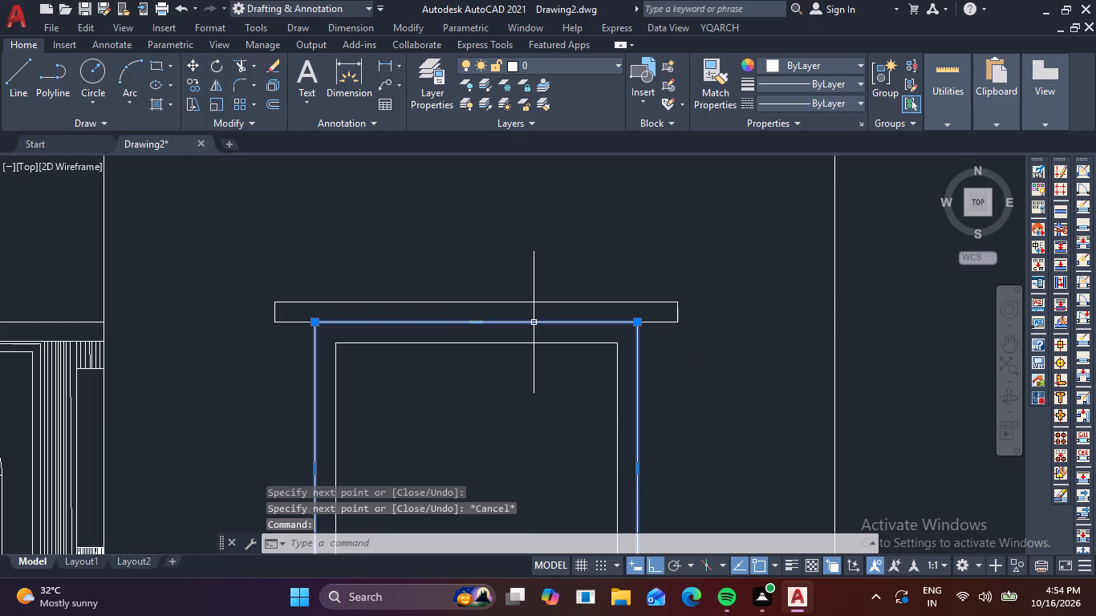
{"action": "type", "text": "X"}
{"action": "key", "text": "space"}
{"action": "left_click", "coordinate": [534, 322]}
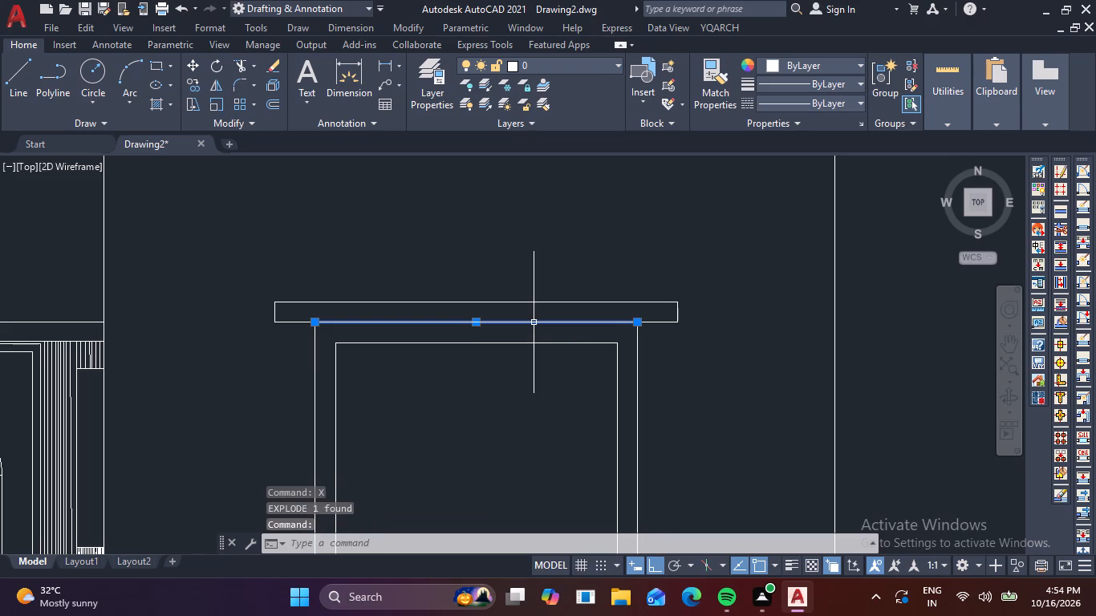
{"action": "key", "text": "Escape"}
Offset the window's outer top edge 2' upward, and offset that copy 6" back down toward the strip.
{"action": "key", "text": "o"}
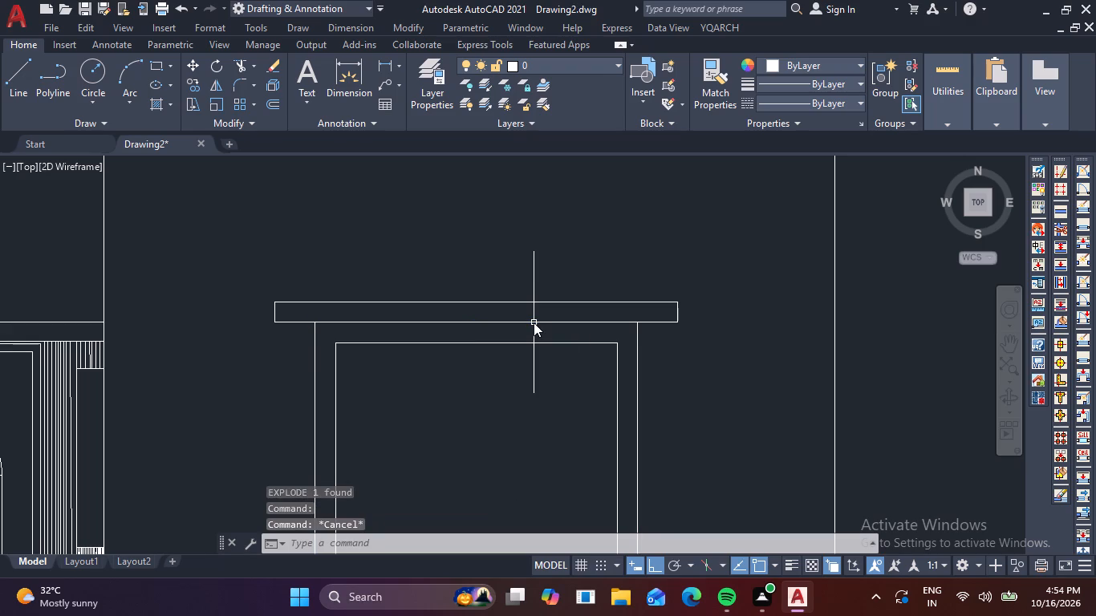
{"action": "key", "text": "Return"}
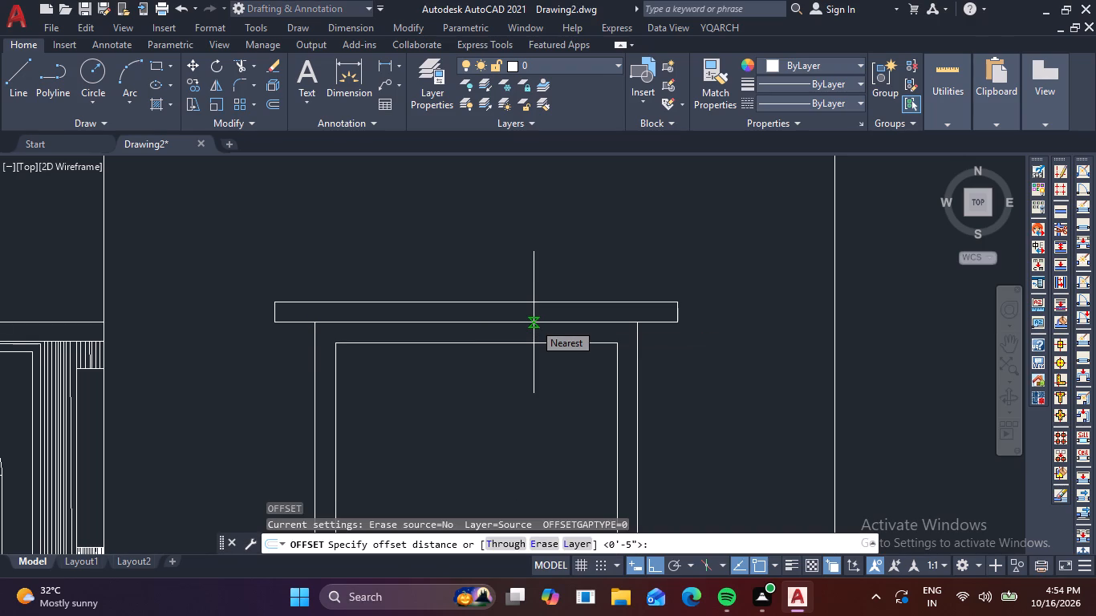
{"action": "type", "text": "2'"}
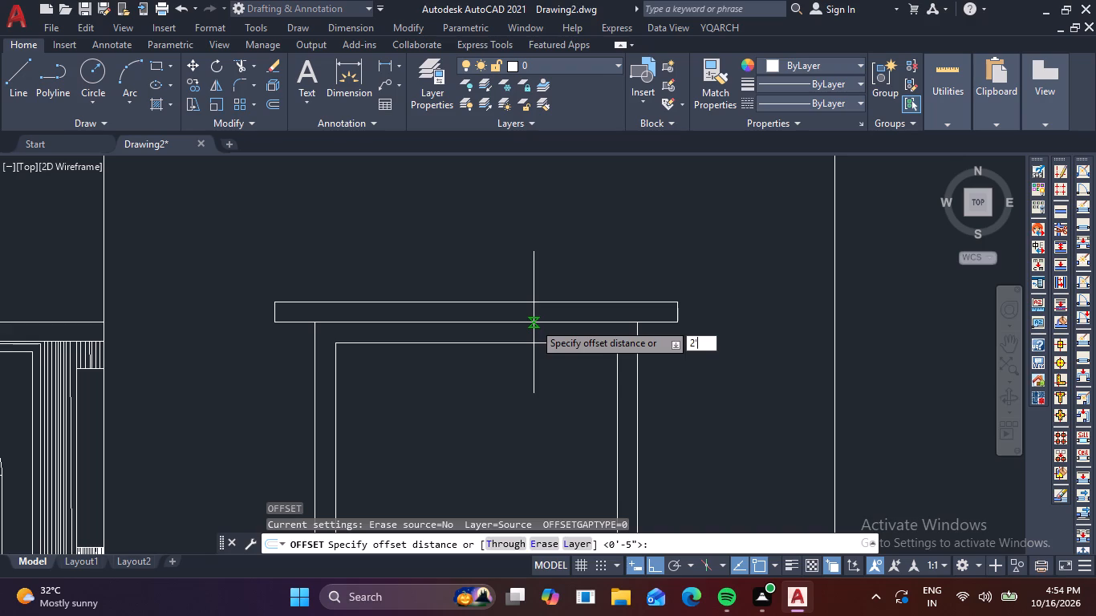
{"action": "key", "text": "Return"}
{"action": "left_click", "coordinate": [534, 323]}
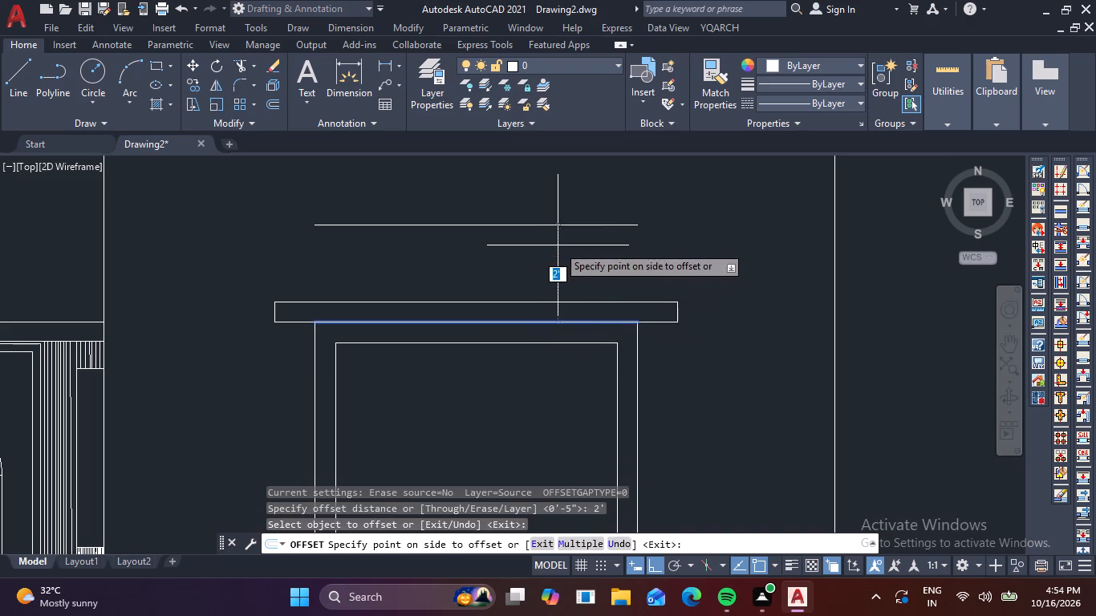
{"action": "left_click", "coordinate": [558, 245]}
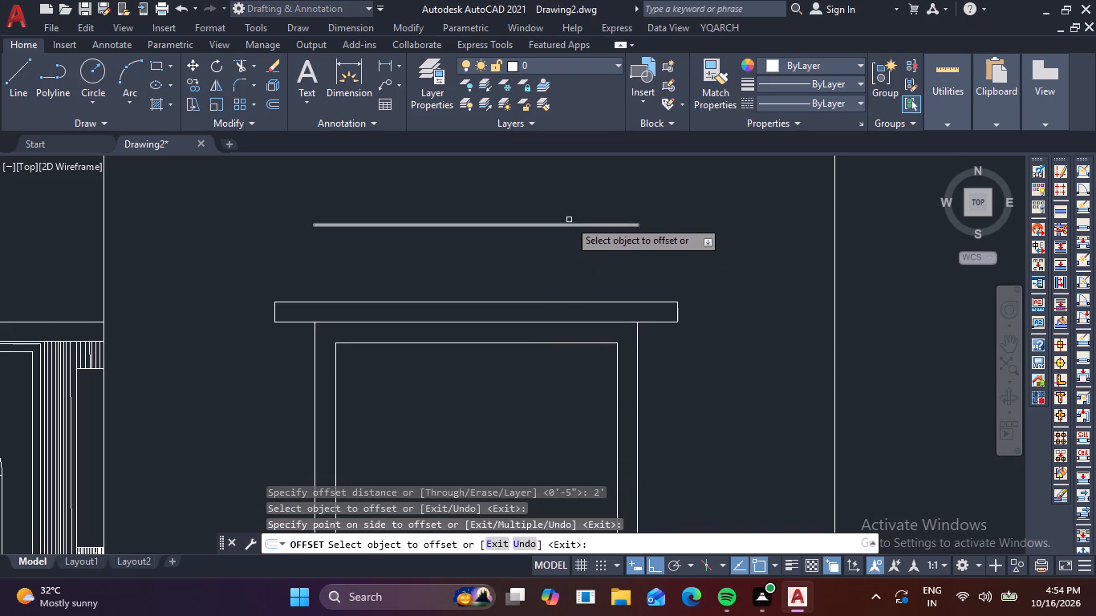
{"action": "left_click", "coordinate": [570, 225]}
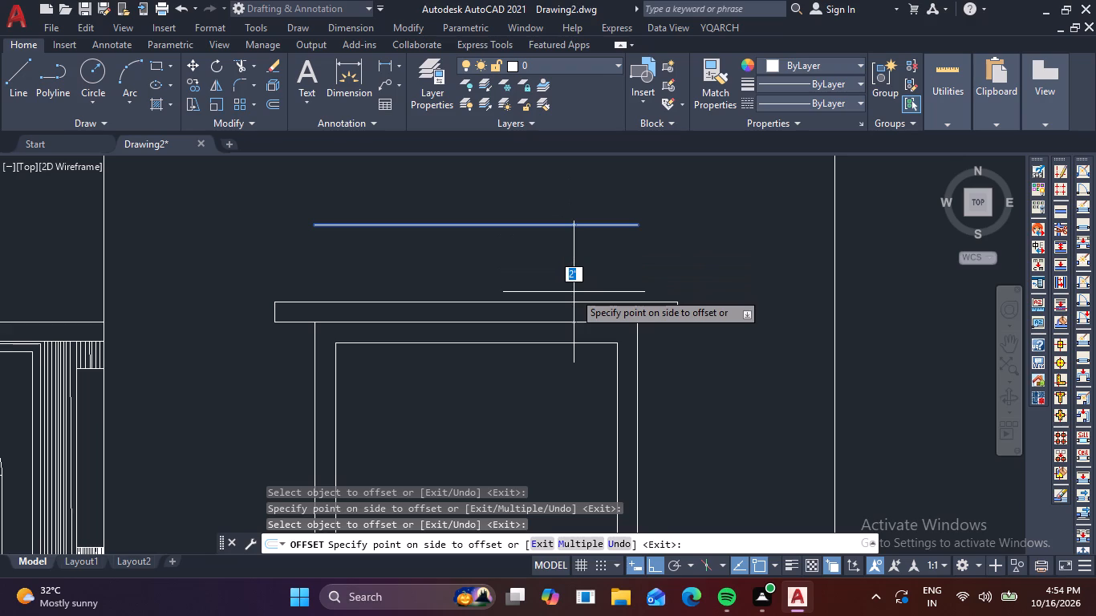
{"action": "type", "text": "6\""}
{"action": "key", "text": "Return"}
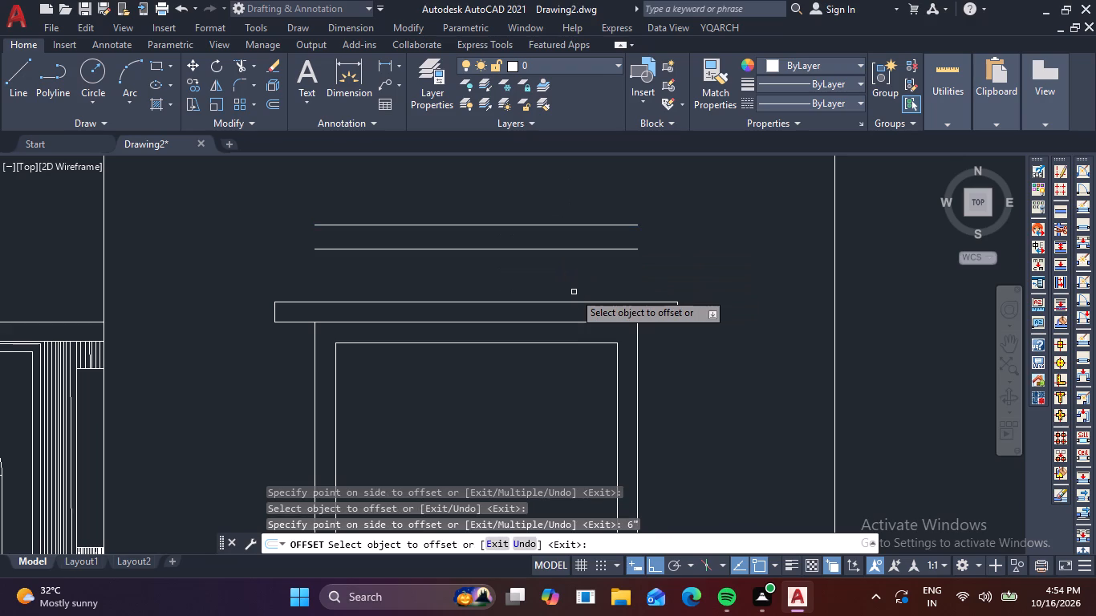
{"action": "key", "text": "Escape"}
Erase the uppermost offset line above the window, keeping the one closer to the strip.
{"action": "left_click", "coordinate": [595, 231]}
{"action": "left_click", "coordinate": [562, 209]}
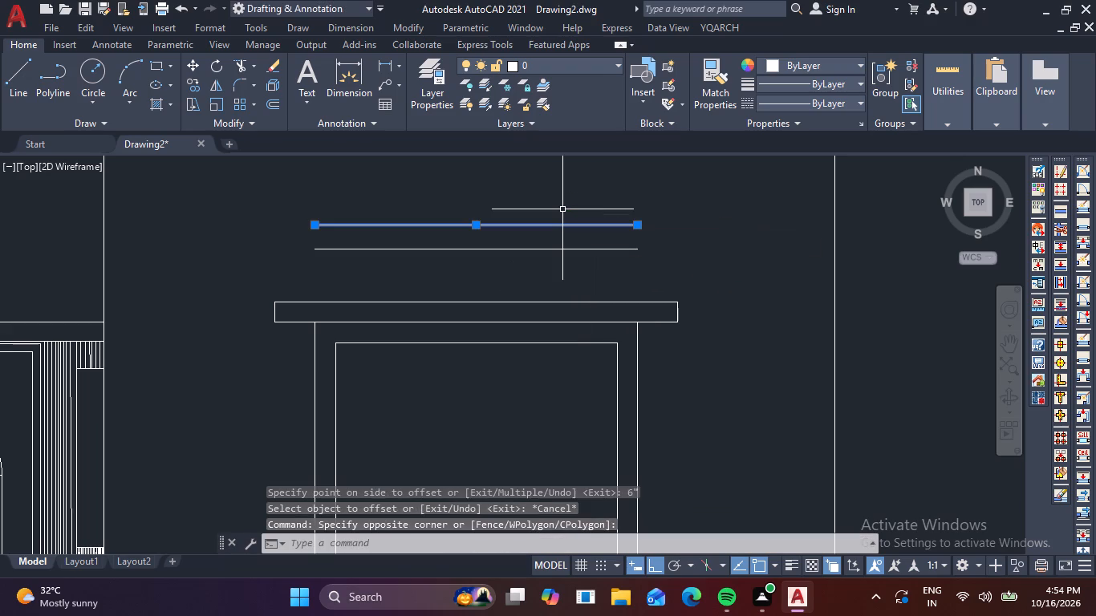
{"action": "key", "text": "Delete"}
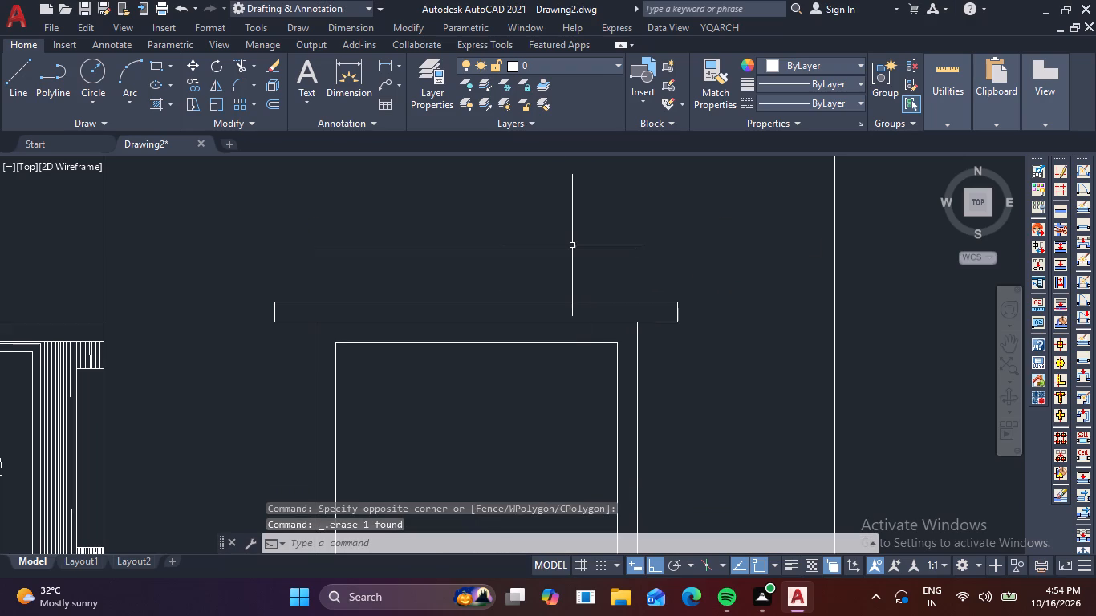
Draw sloping lines from both ends of the remaining offset line to the strip's upper corners, closing the canopy over the window.
{"action": "key", "text": "l"}
{"action": "key", "text": "space"}
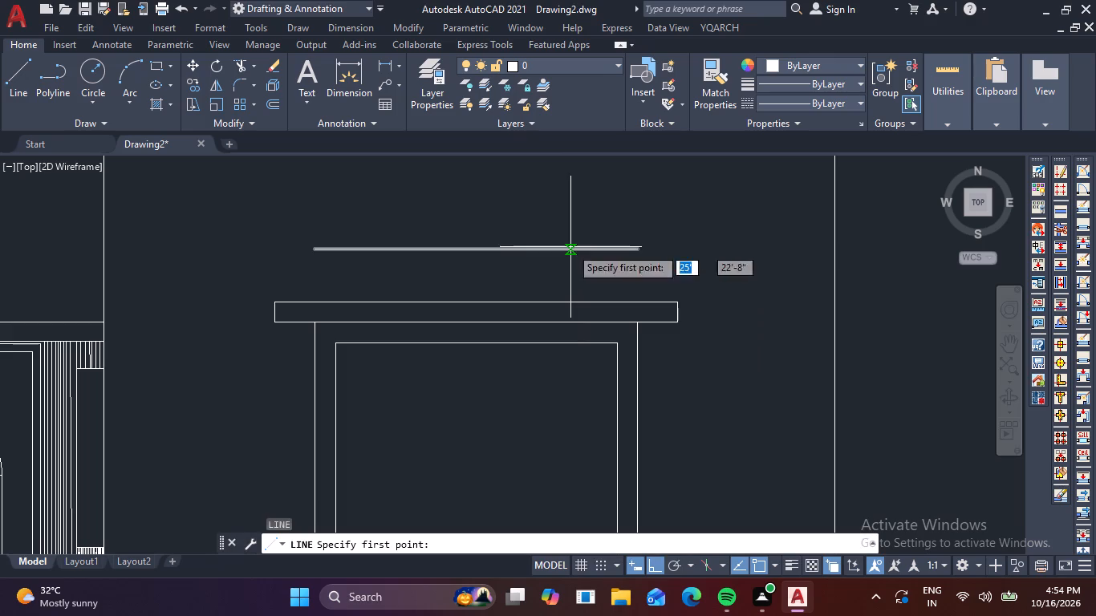
{"action": "left_click", "coordinate": [311, 250]}
{"action": "left_click", "coordinate": [276, 298]}
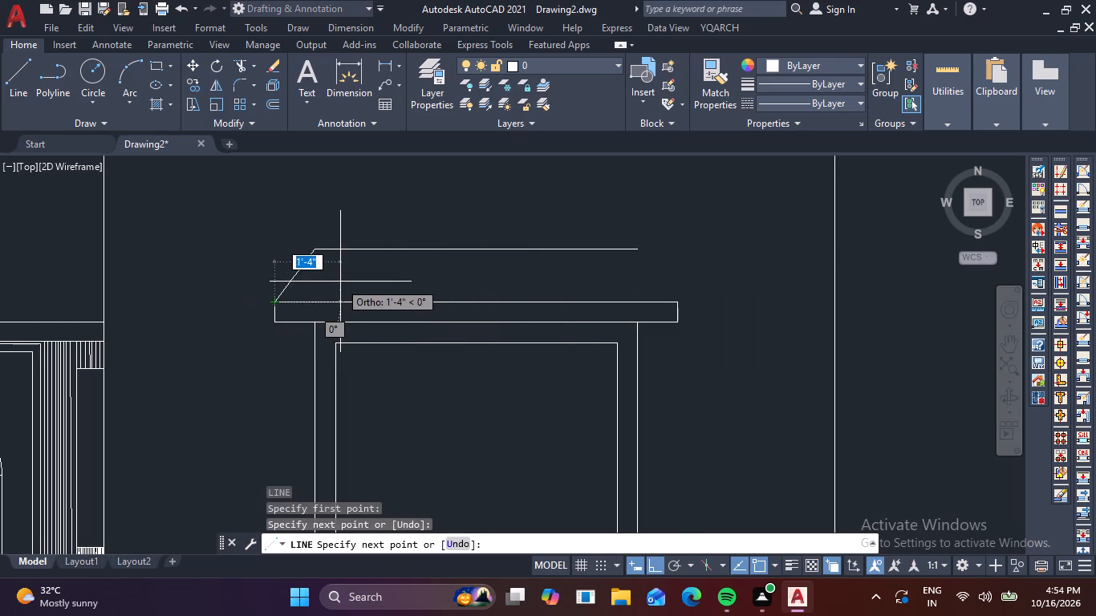
{"action": "key", "text": "space"}
{"action": "key", "text": "space"}
{"action": "left_click", "coordinate": [633, 249]}
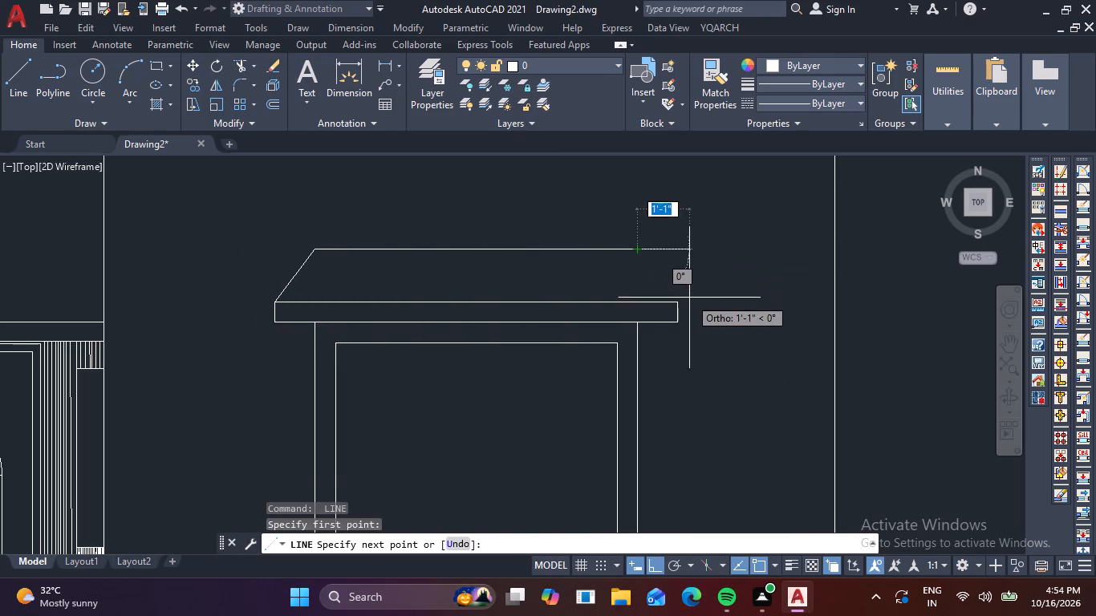
{"action": "left_click", "coordinate": [672, 304]}
{"action": "key", "text": "space"}
Draw two vertical lines between the inner frame's top and bottom edges, dividing the window into three panes.
{"action": "scroll", "coordinate": [676, 306], "scroll_direction": "down", "scroll_amount": 2}
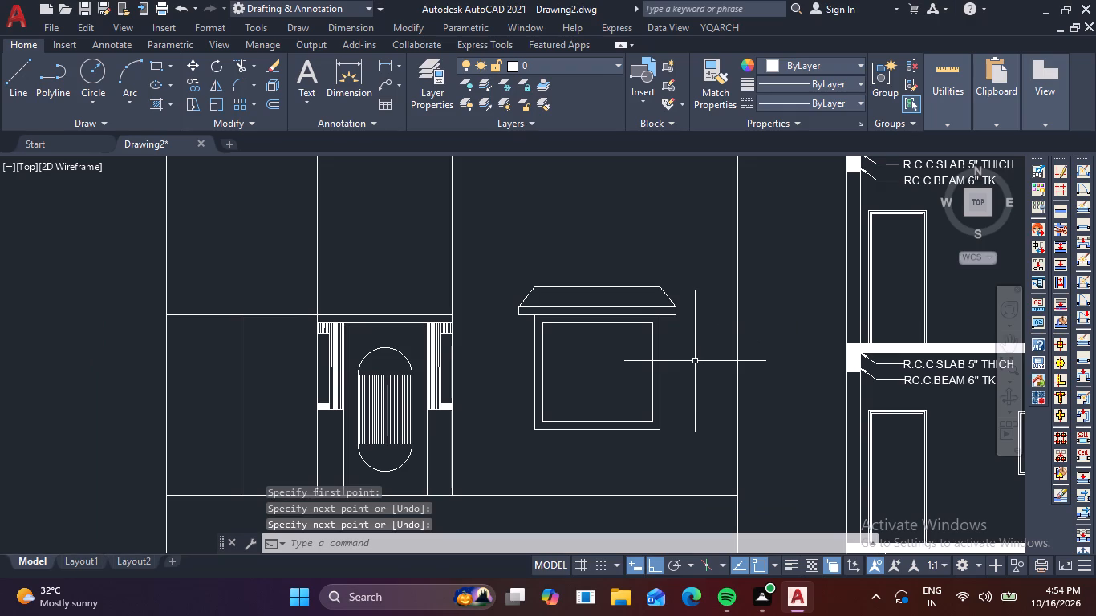
{"action": "key", "text": "l"}
{"action": "key", "text": "space"}
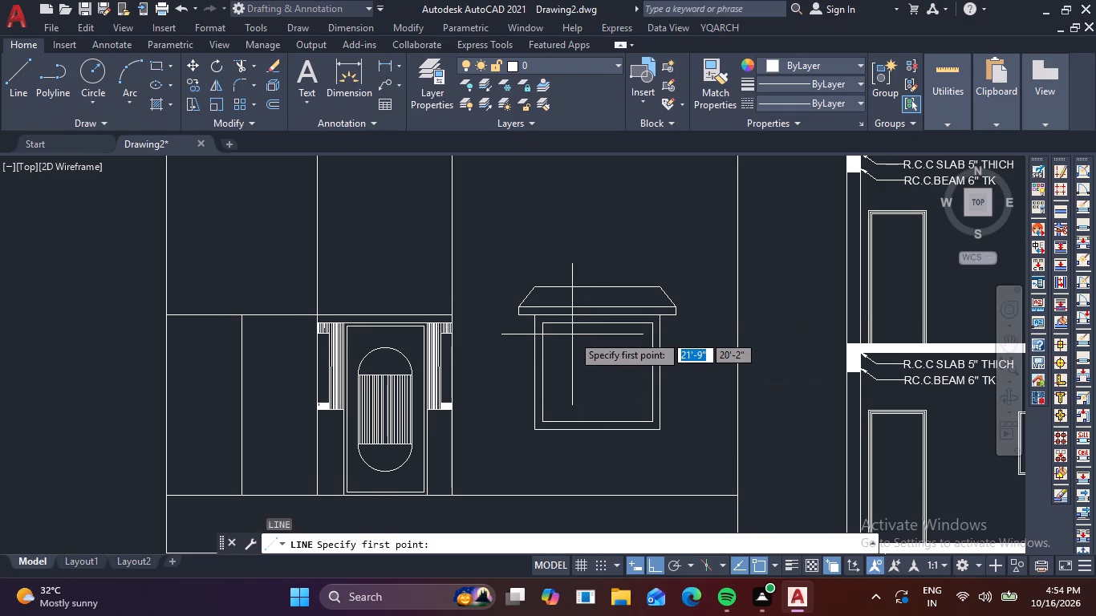
{"action": "left_click", "coordinate": [574, 327]}
{"action": "left_click", "coordinate": [578, 423]}
{"action": "key", "text": "space"}
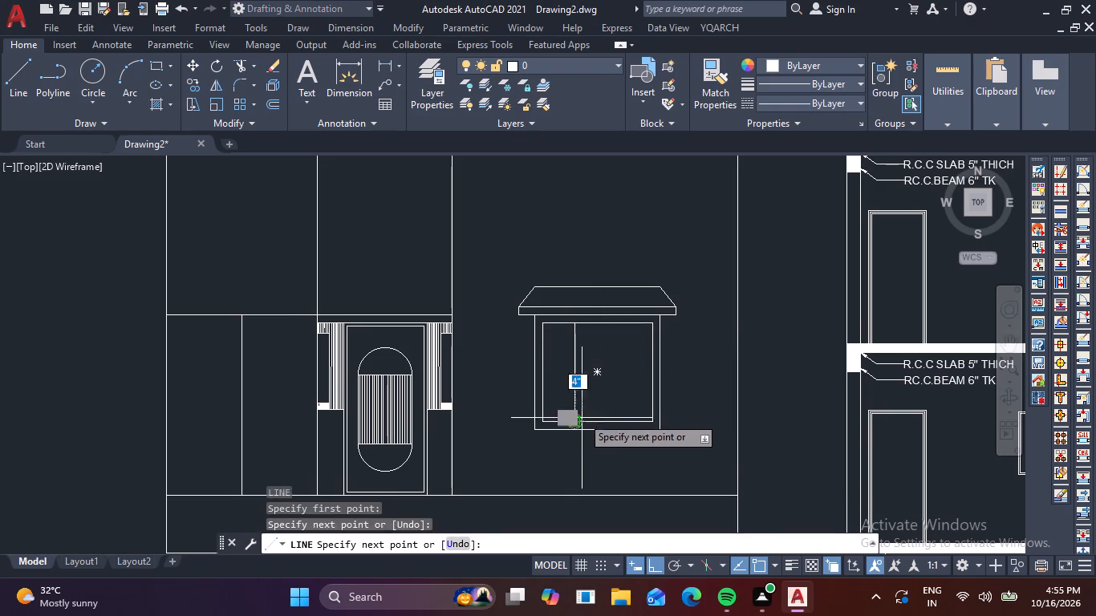
{"action": "key", "text": "space"}
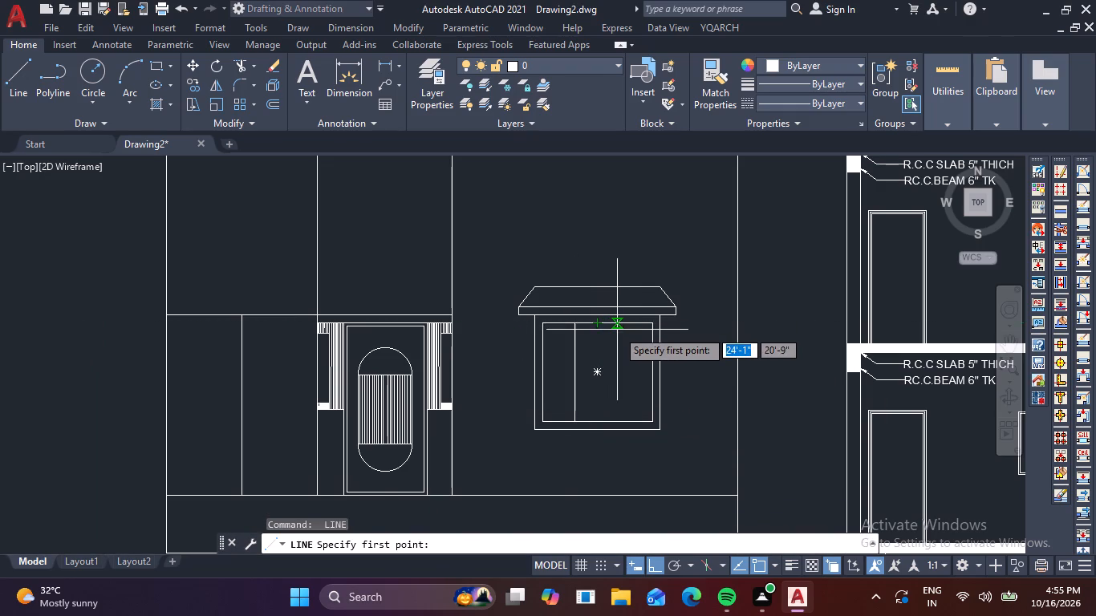
{"action": "left_click", "coordinate": [616, 326]}
{"action": "left_click", "coordinate": [618, 416]}
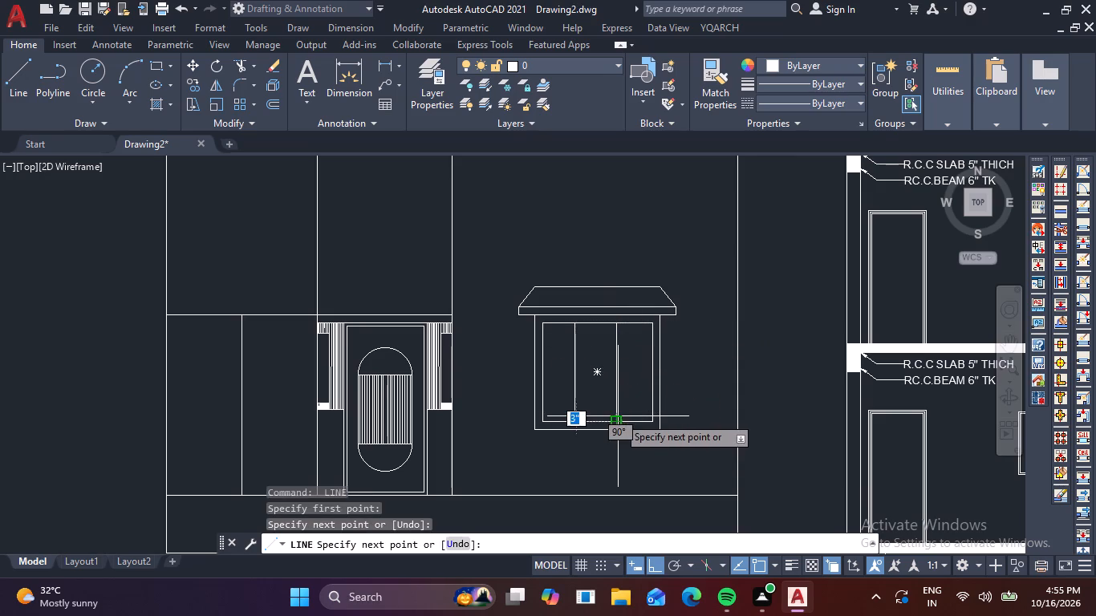
{"action": "key", "text": "space"}
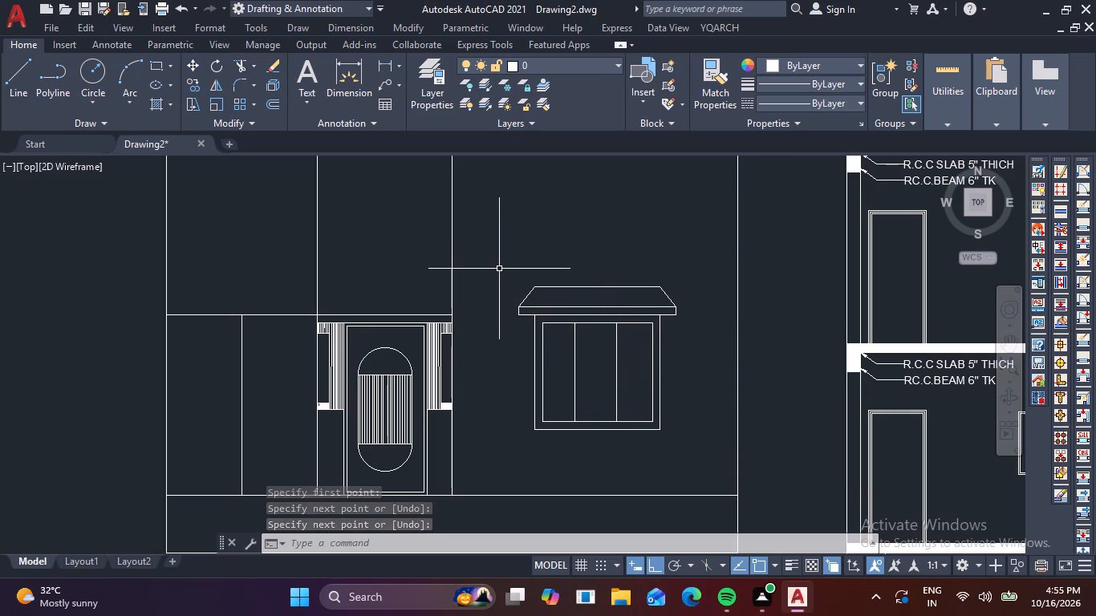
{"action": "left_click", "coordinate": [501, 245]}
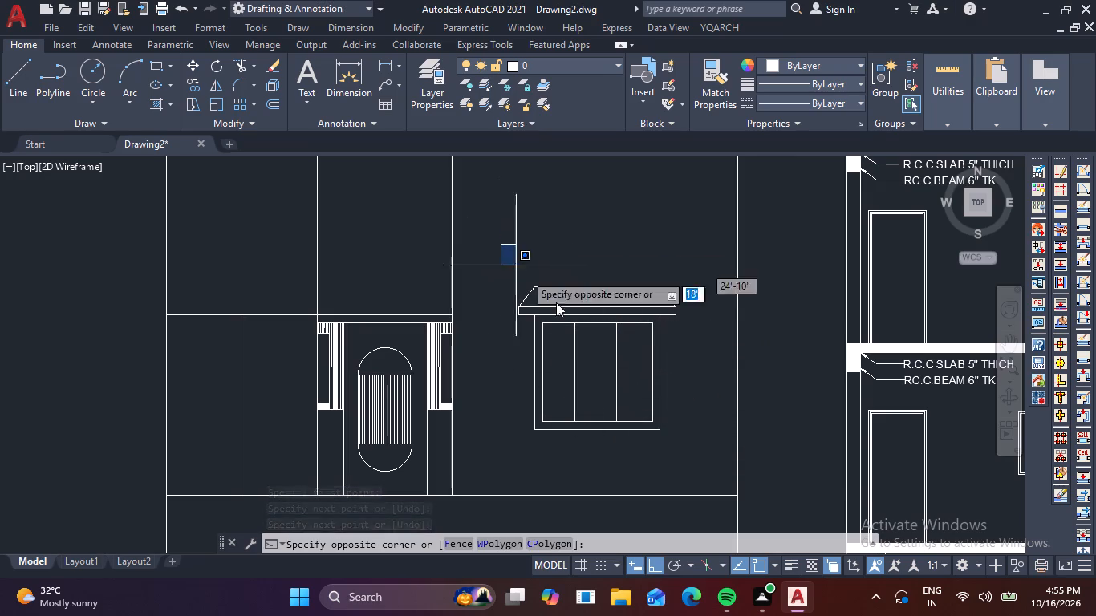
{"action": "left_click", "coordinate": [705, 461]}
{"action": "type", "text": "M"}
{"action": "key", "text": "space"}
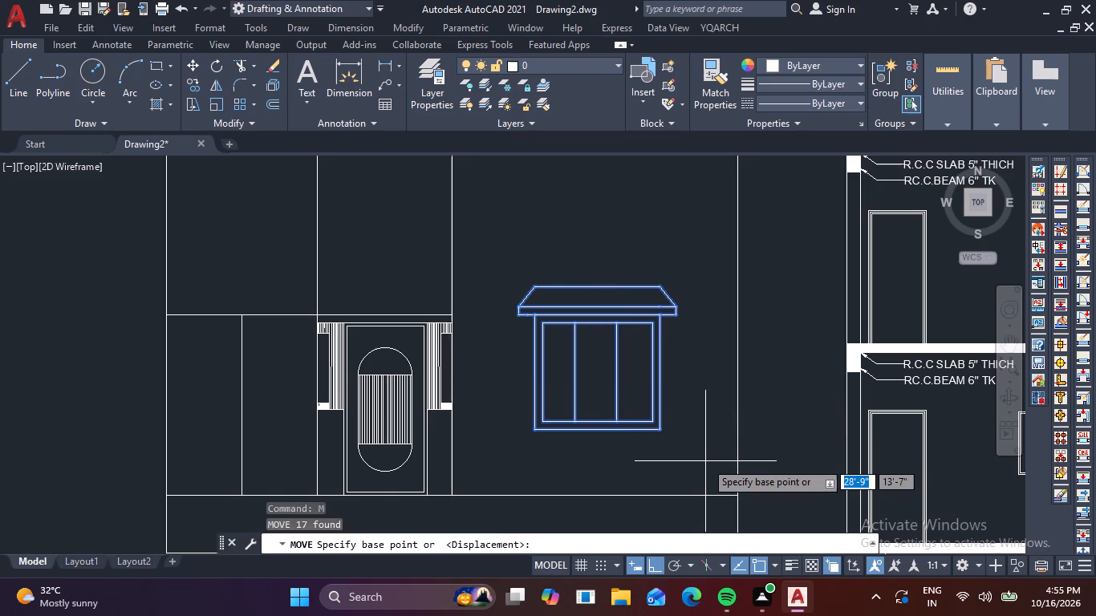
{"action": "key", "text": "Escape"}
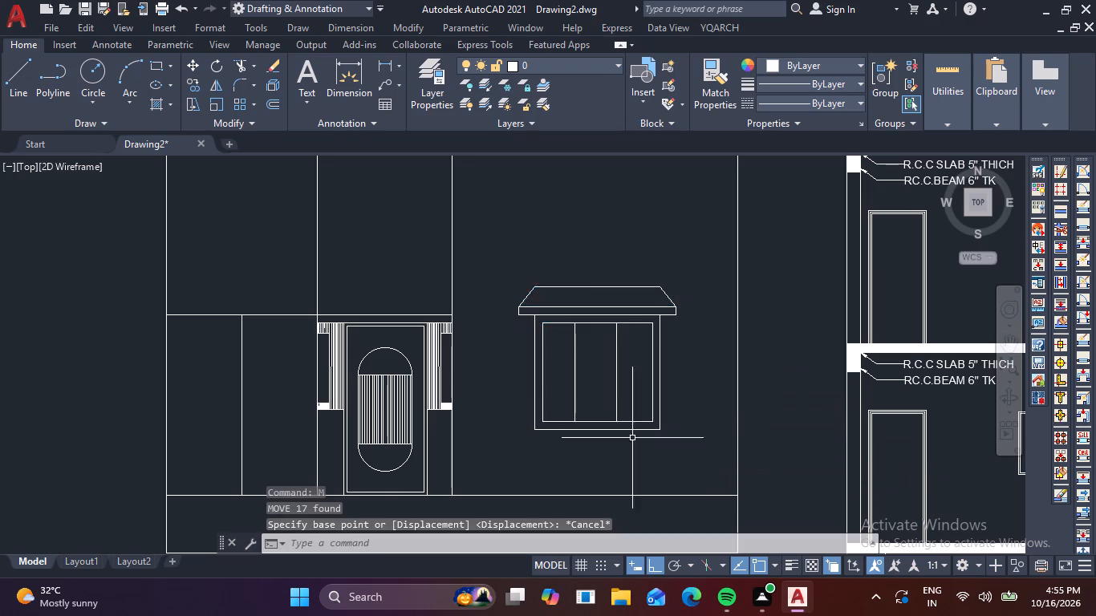
Copy the whole window with its canopy about 11' straight up to the upper storey.
{"action": "left_click", "coordinate": [507, 253]}
{"action": "left_click", "coordinate": [700, 475]}
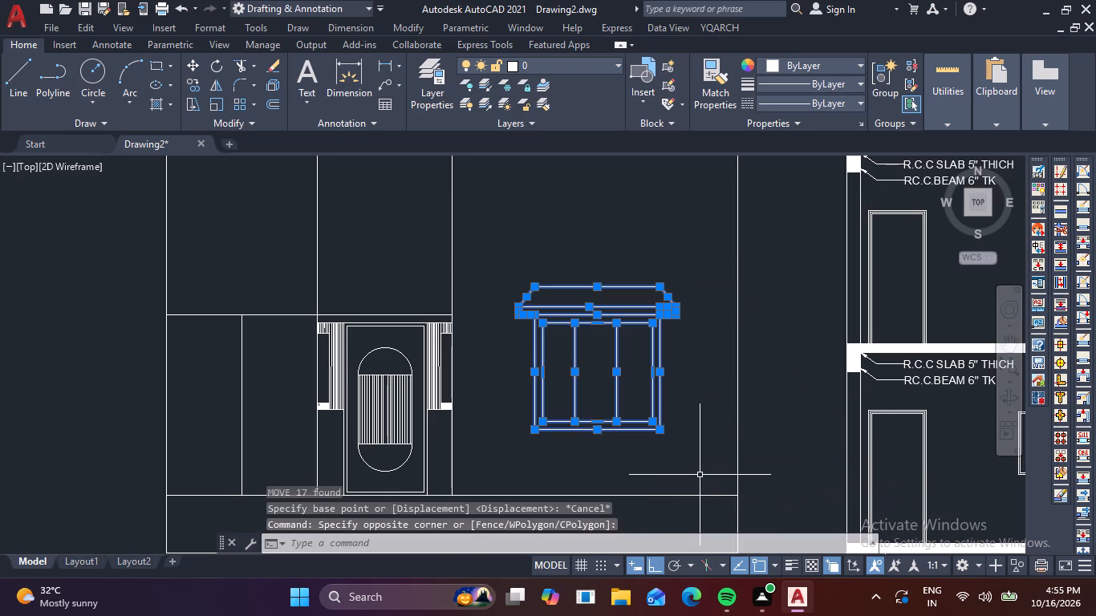
{"action": "type", "text": "CO"}
{"action": "key", "text": "space"}
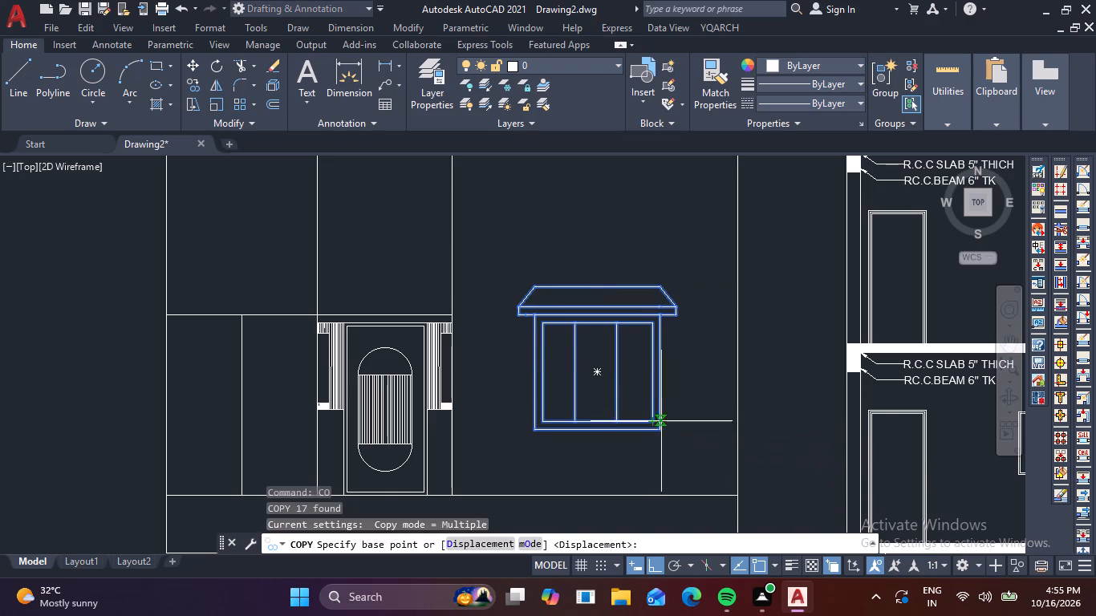
{"action": "left_click", "coordinate": [655, 431]}
{"action": "middle_click_drag", "start_coordinate": [745, 248], "coordinate": [745, 321]}
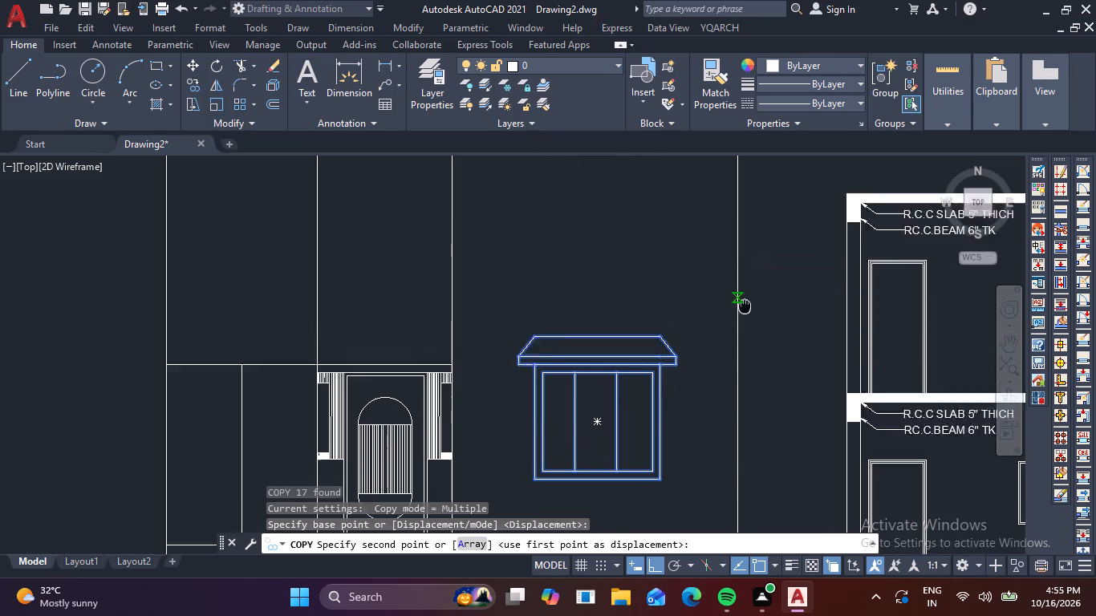
{"action": "middle_click_drag", "start_coordinate": [745, 321], "coordinate": [752, 440]}
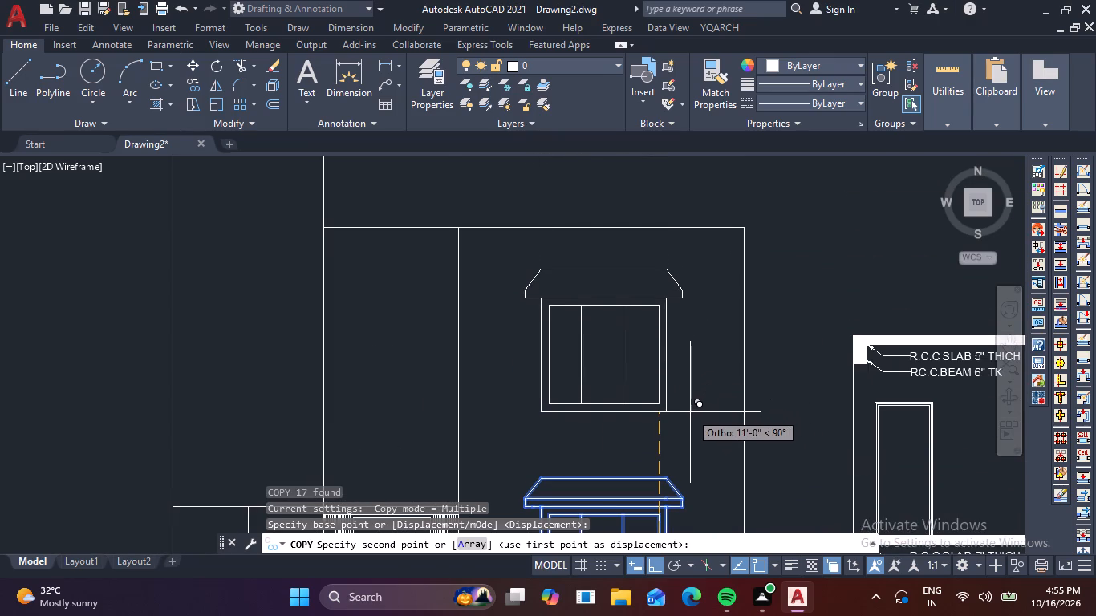
{"action": "left_click", "coordinate": [690, 412]}
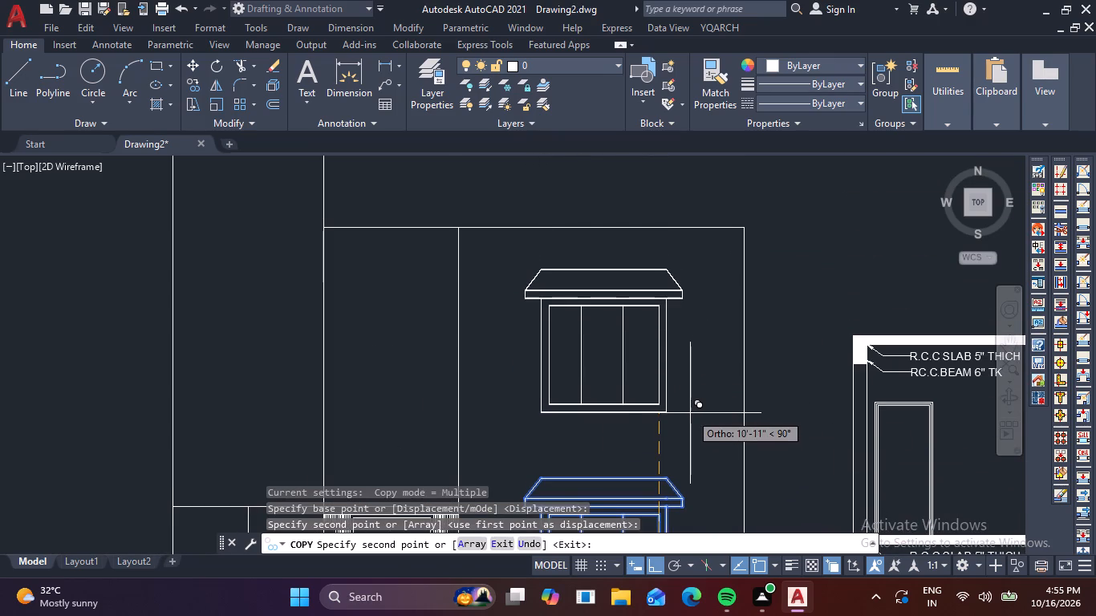
{"action": "key", "text": "Escape"}
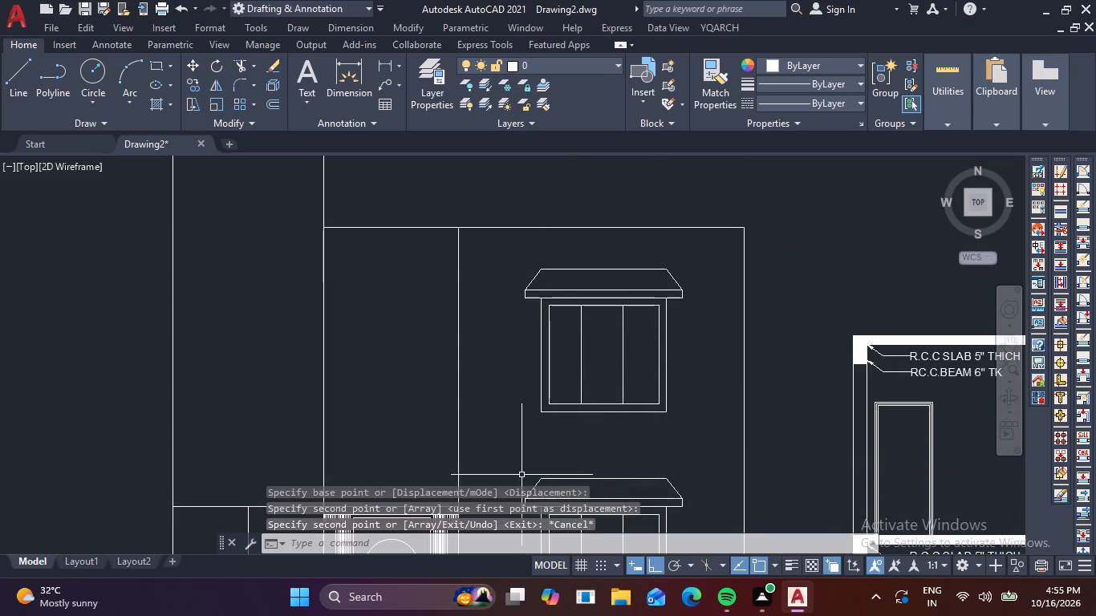
Draw two horizontal lines, one above the other, across the bay over the entrance, from its far edge to the tower.
{"action": "scroll", "coordinate": [426, 410], "scroll_direction": "down", "scroll_amount": 2}
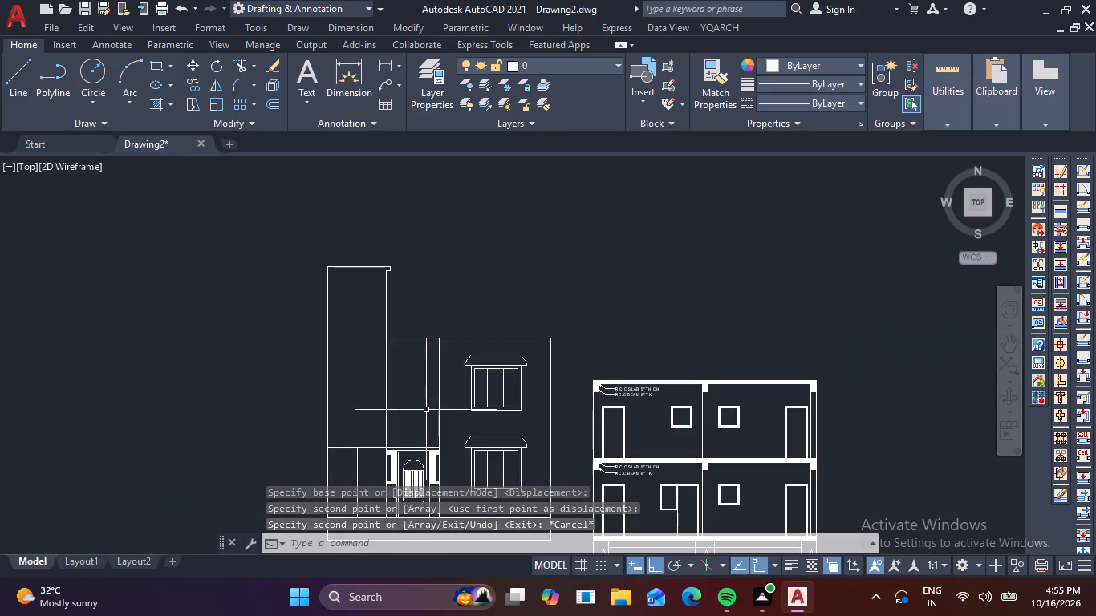
{"action": "scroll", "coordinate": [415, 422], "scroll_direction": "up", "scroll_amount": 2}
{"action": "key", "text": "l"}
{"action": "key", "text": "space"}
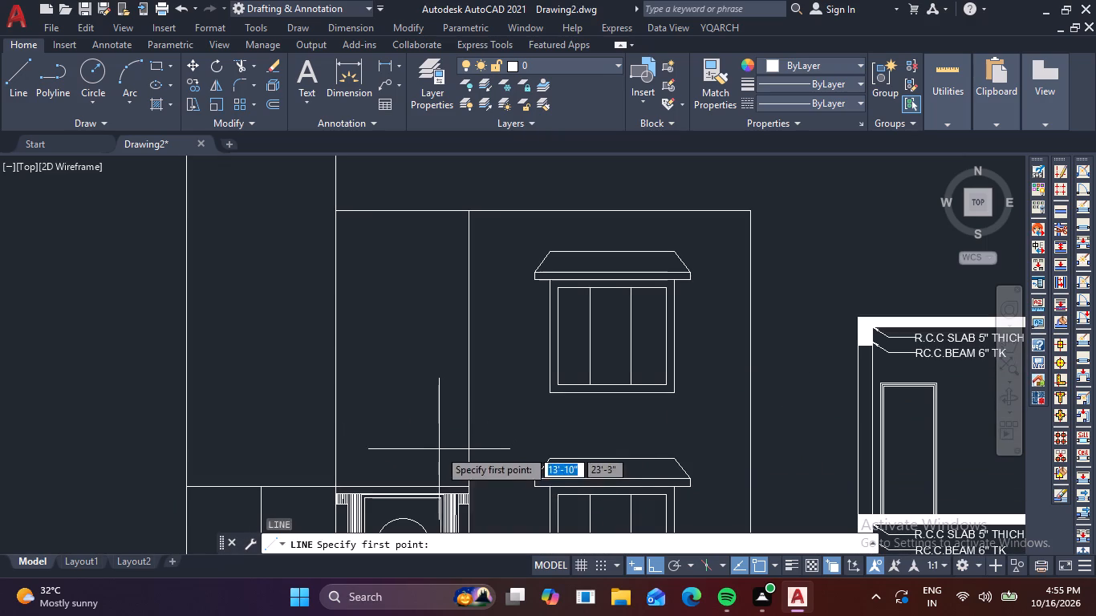
{"action": "left_click", "coordinate": [472, 441]}
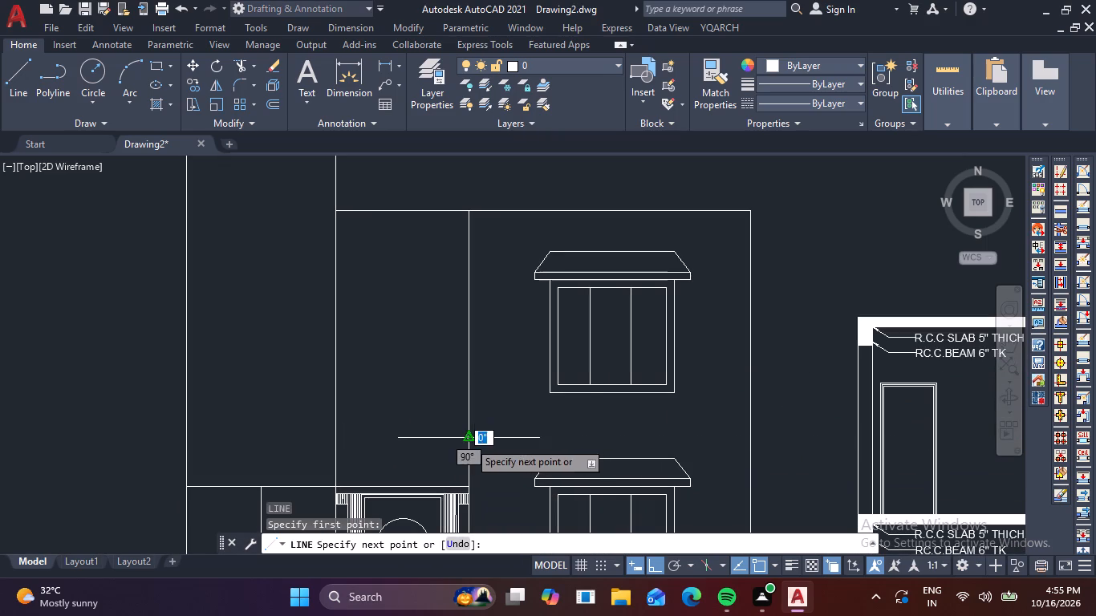
{"action": "left_click", "coordinate": [335, 438]}
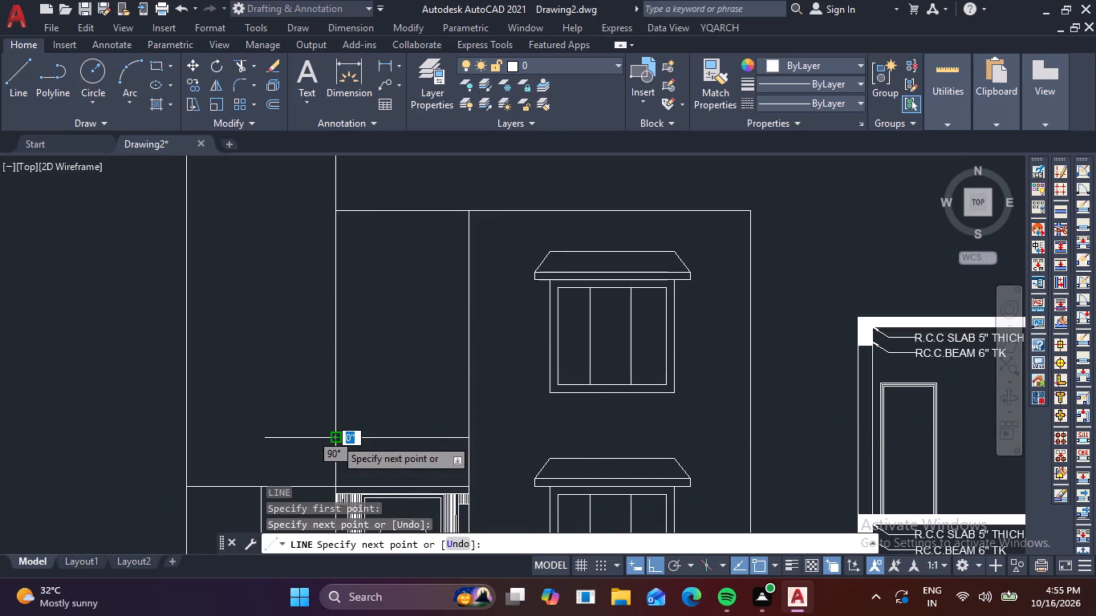
{"action": "key", "text": "space"}
{"action": "key", "text": "space"}
{"action": "left_click", "coordinate": [469, 391]}
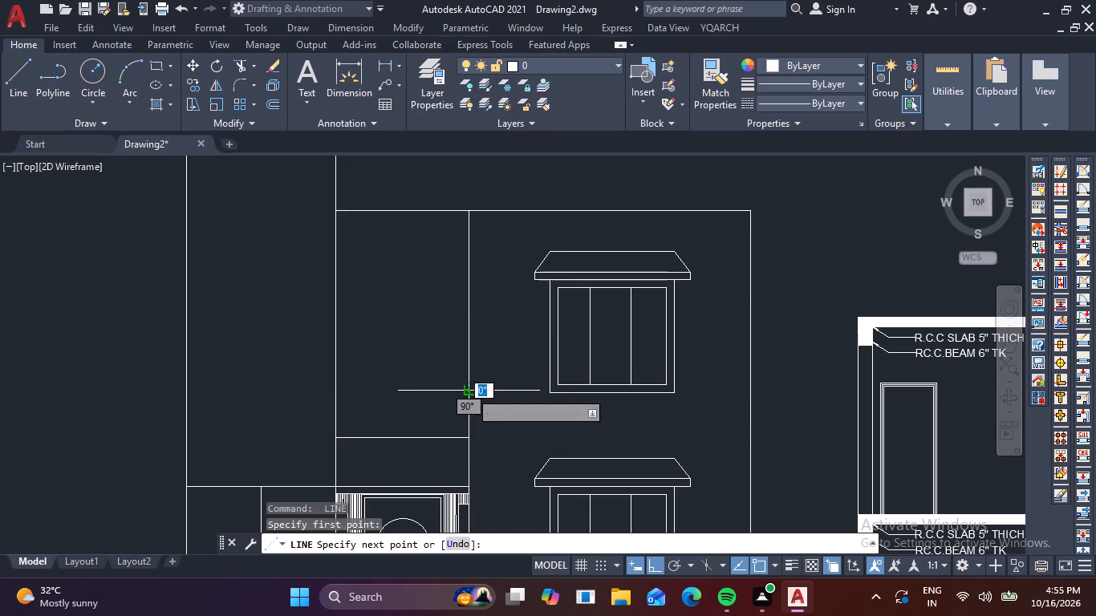
{"action": "left_click", "coordinate": [335, 392]}
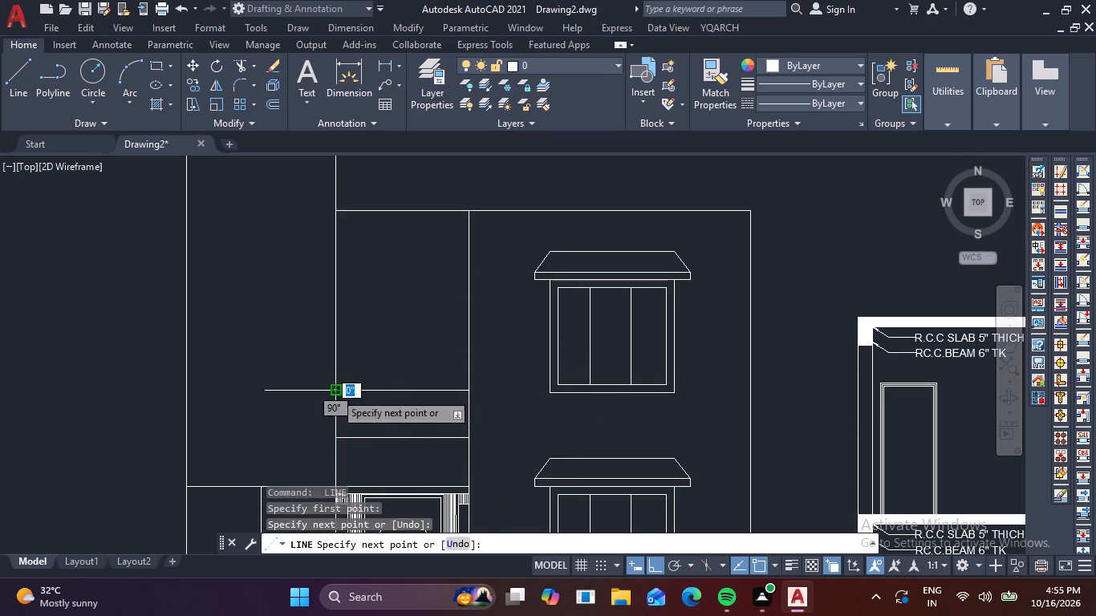
{"action": "key", "text": "space"}
Draw a vertical line between the two horizontal lines over the entrance, close to the tower edge.
{"action": "key", "text": "space"}
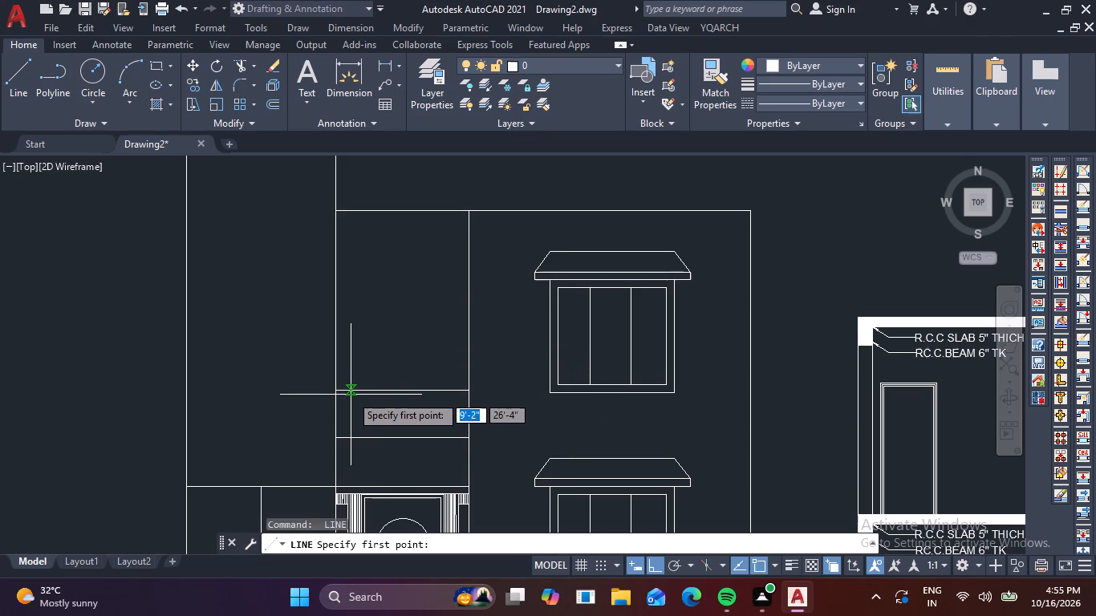
{"action": "left_click", "coordinate": [350, 391]}
{"action": "left_click", "coordinate": [352, 440]}
{"action": "key", "text": "space"}
{"action": "scroll", "coordinate": [362, 415], "scroll_direction": "up", "scroll_amount": 2}
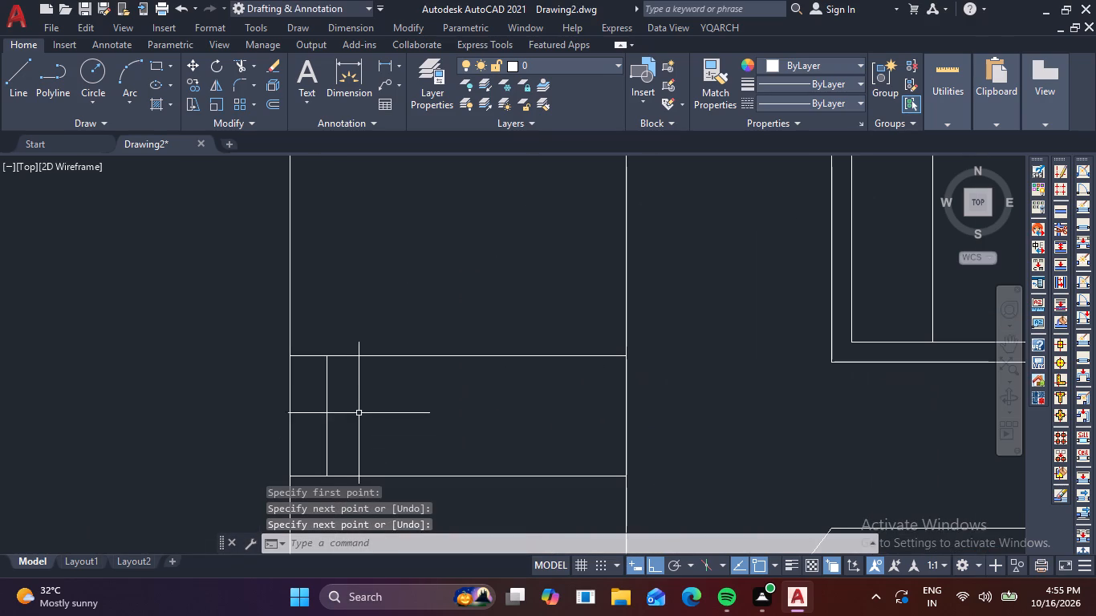
Array-copy the vertical line as 20 items fitted to the bay's far edge, plus two more copies between it and the tower.
{"action": "left_click", "coordinate": [348, 433]}
{"action": "left_click", "coordinate": [314, 418]}
{"action": "type", "text": "CO"}
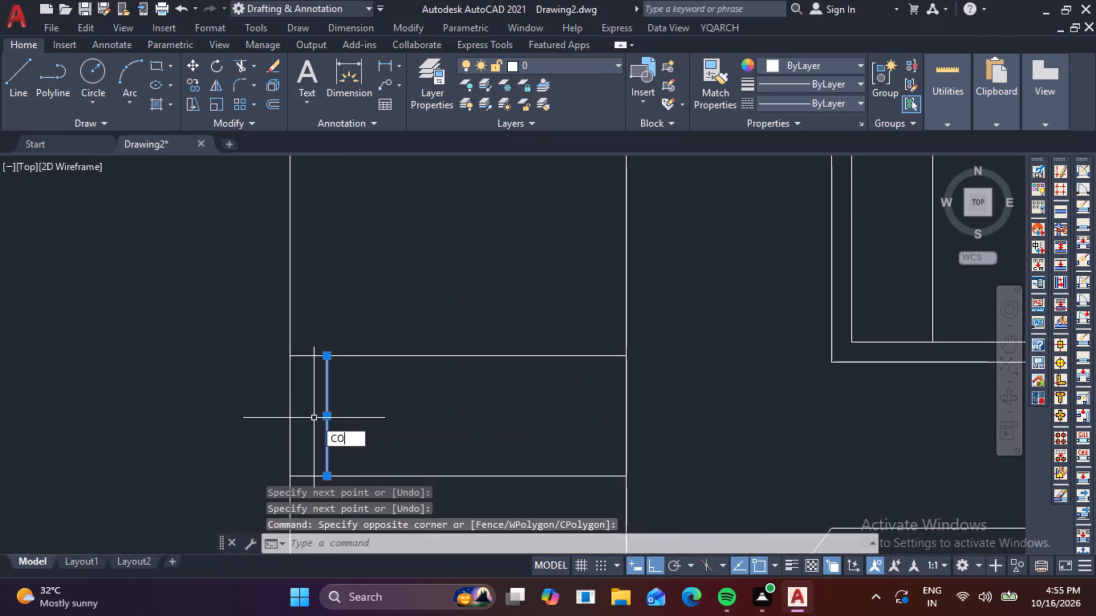
{"action": "key", "text": "space"}
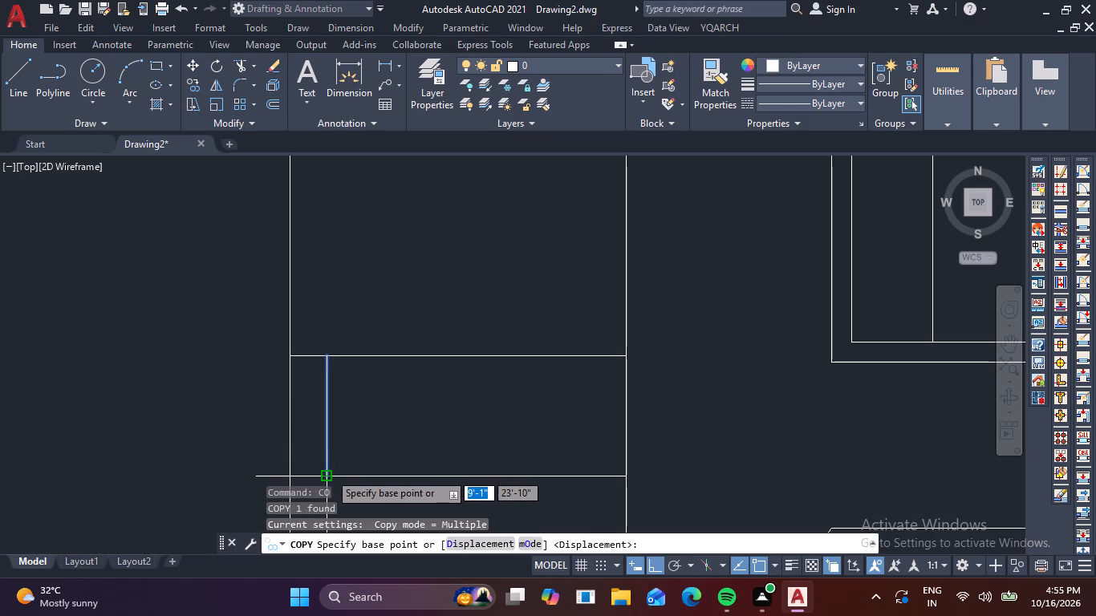
{"action": "left_click", "coordinate": [329, 472]}
{"action": "left_click", "coordinate": [476, 544]}
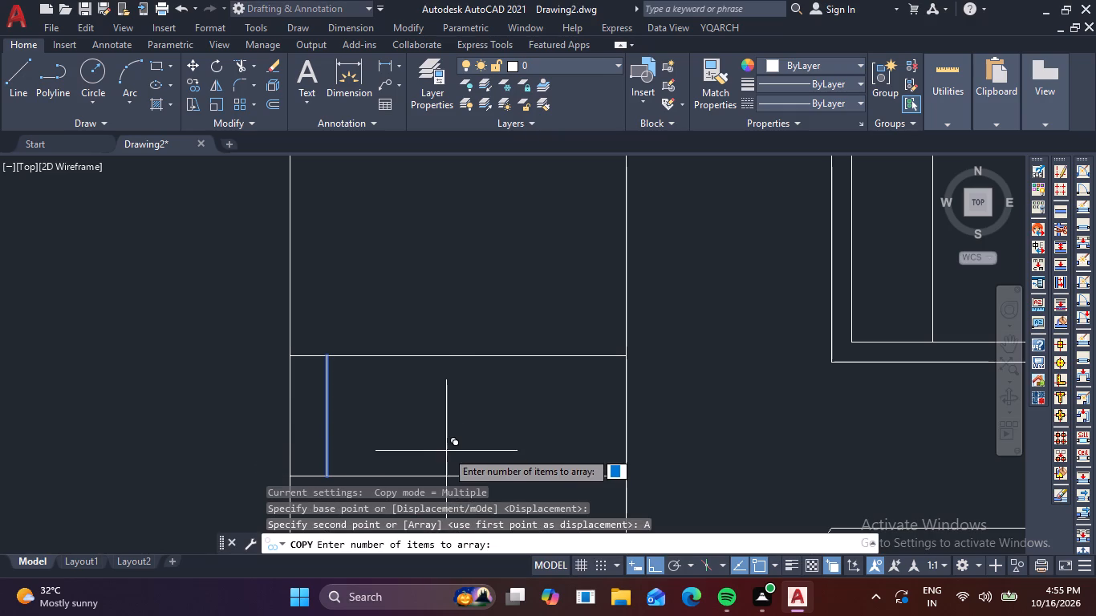
{"action": "type", "text": "20"}
{"action": "key", "text": "space"}
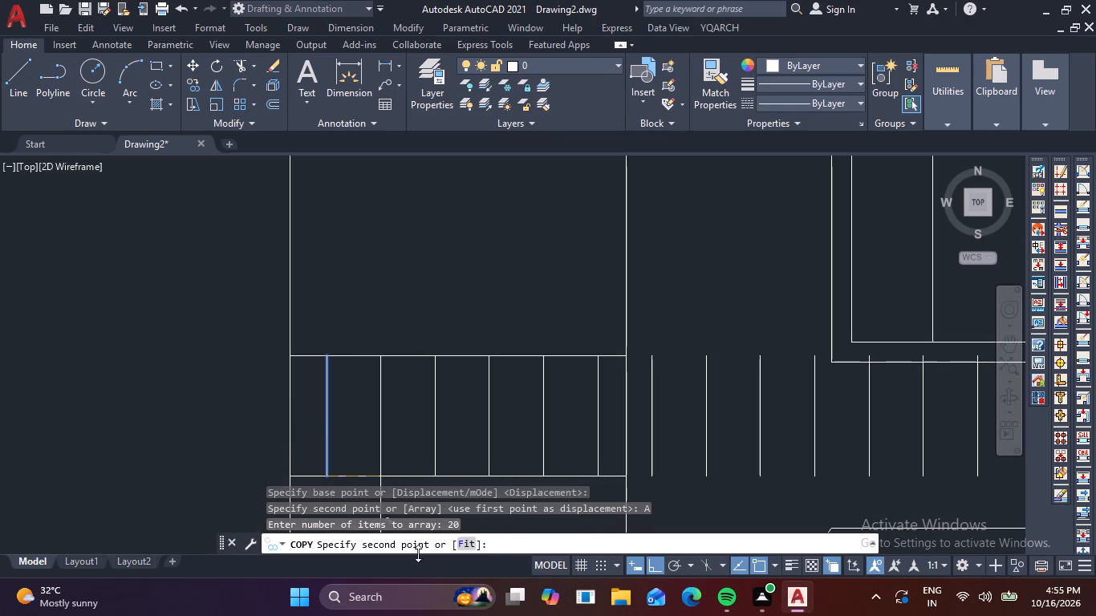
{"action": "left_click", "coordinate": [473, 549]}
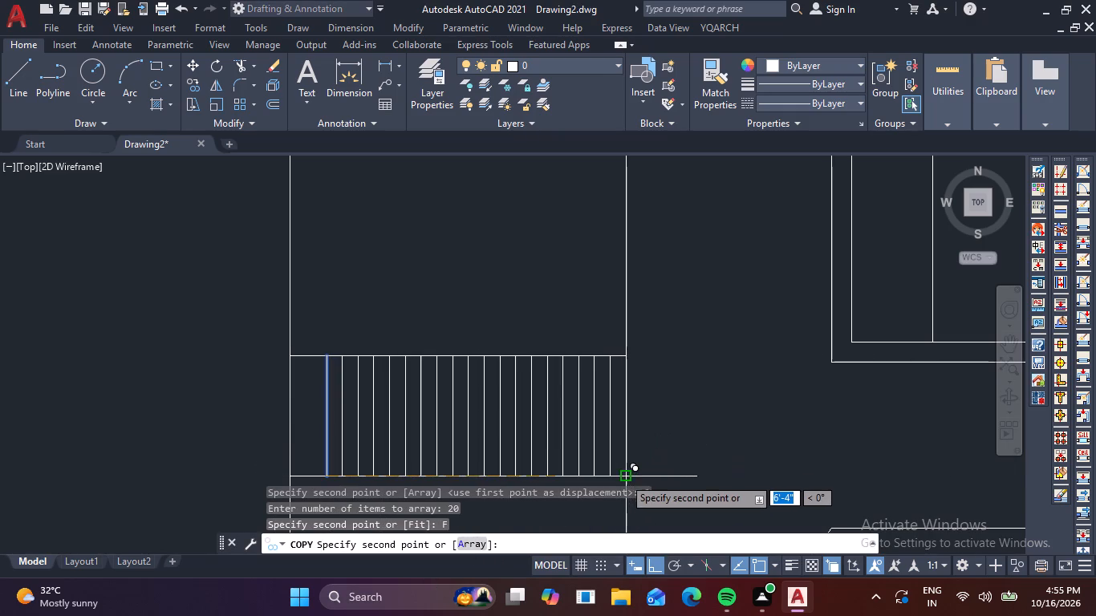
{"action": "left_click", "coordinate": [627, 476]}
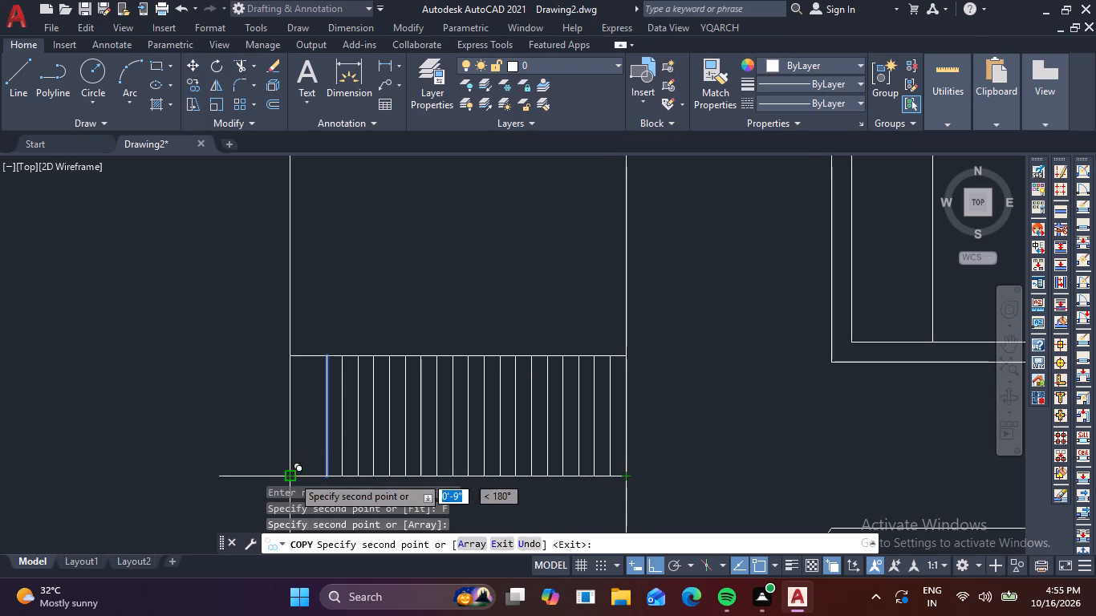
{"action": "left_click", "coordinate": [313, 476]}
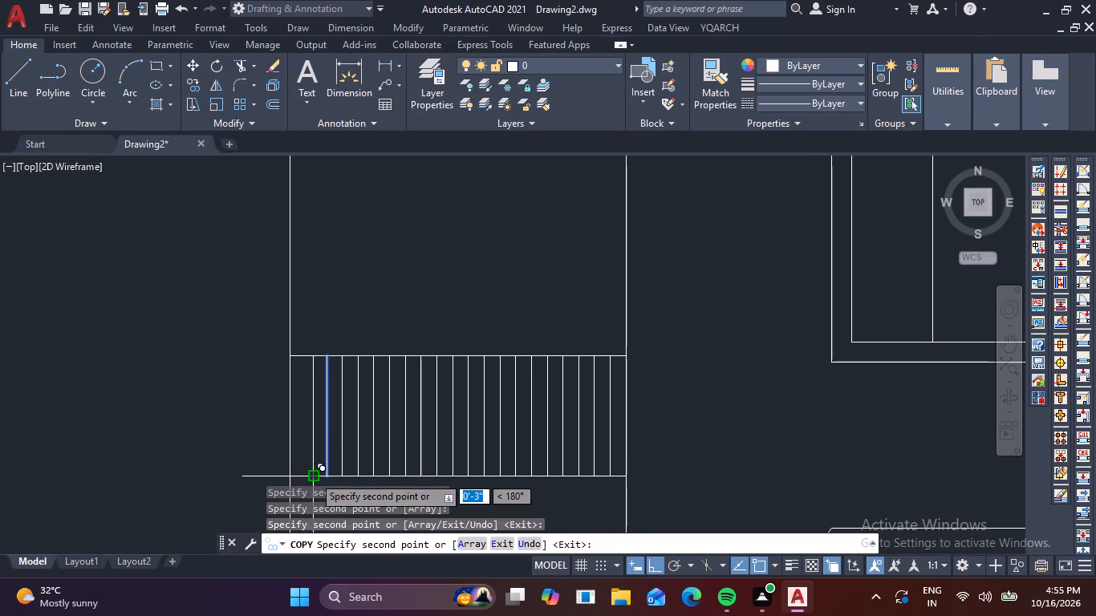
{"action": "left_click", "coordinate": [302, 476]}
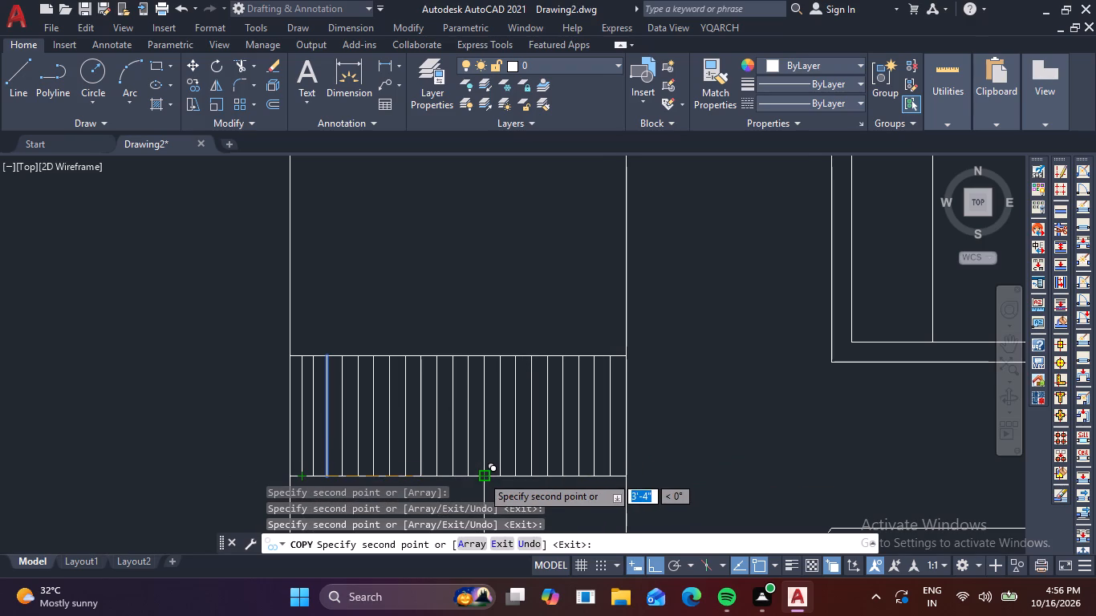
{"action": "key", "text": "Escape"}
Copy the entire entrance door with its fluted side panels and end bands about 12' straight up onto the railing's lower line.
{"action": "scroll", "coordinate": [482, 474], "scroll_direction": "down", "scroll_amount": 2}
{"action": "middle_click_drag", "start_coordinate": [512, 482], "coordinate": [513, 368]}
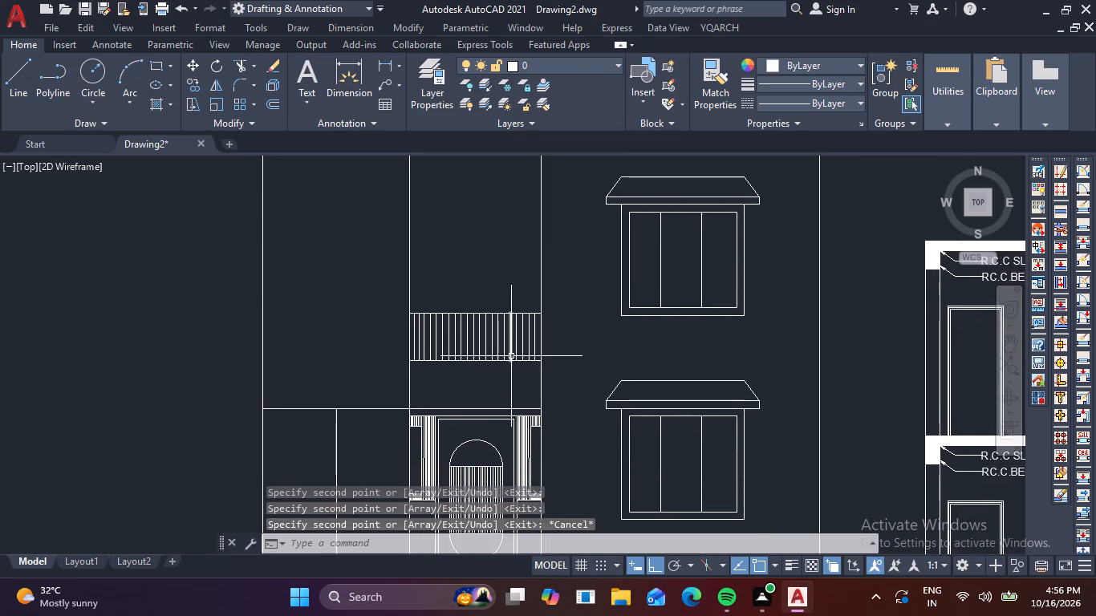
{"action": "scroll", "coordinate": [512, 402], "scroll_direction": "down", "scroll_amount": 2}
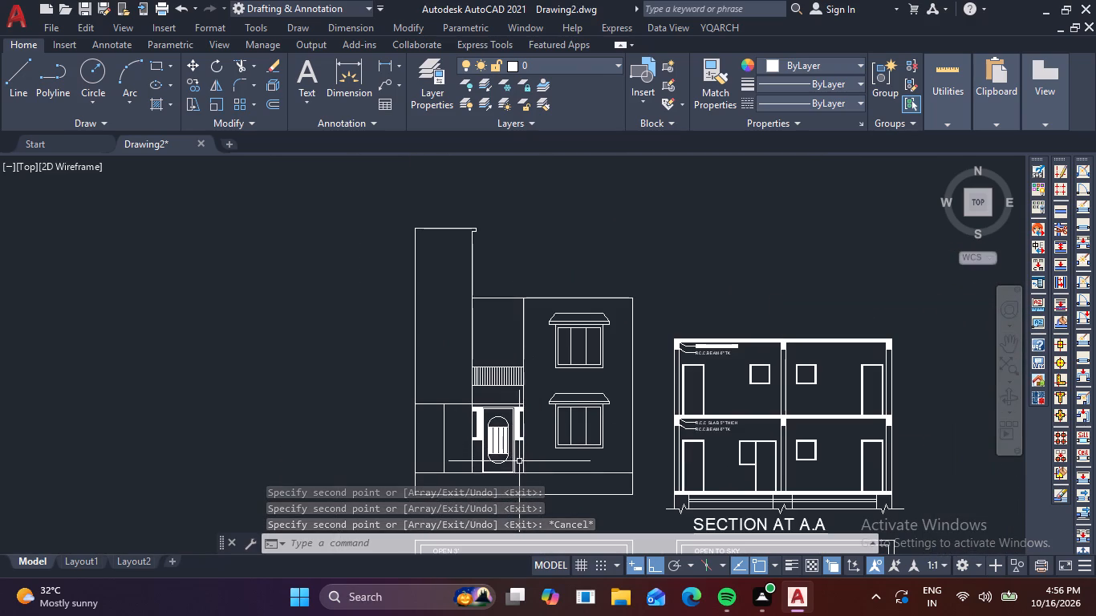
{"action": "scroll", "coordinate": [451, 428], "scroll_direction": "up", "scroll_amount": 4}
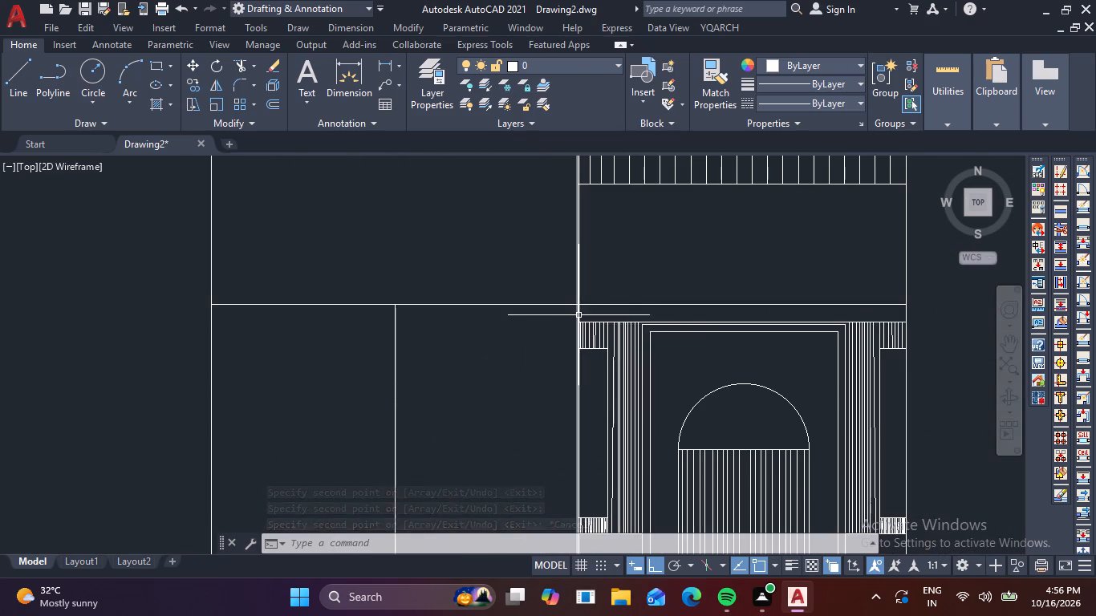
{"action": "scroll", "coordinate": [623, 339], "scroll_direction": "down", "scroll_amount": 4}
{"action": "scroll", "coordinate": [697, 425], "scroll_direction": "up", "scroll_amount": 3}
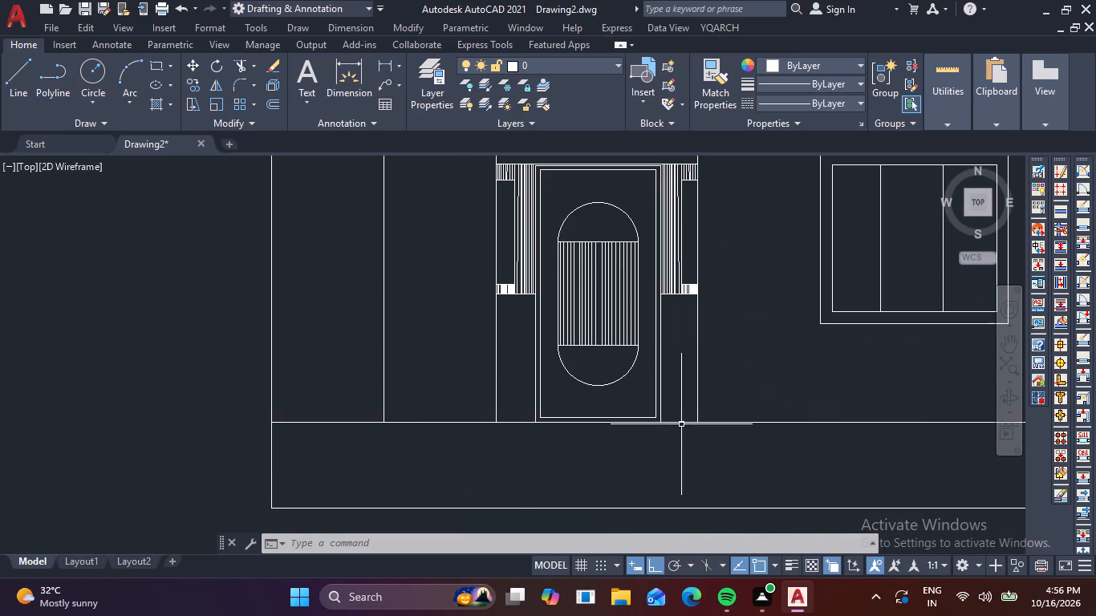
{"action": "scroll", "coordinate": [669, 415], "scroll_direction": "up", "scroll_amount": 2}
{"action": "left_click", "coordinate": [676, 423]}
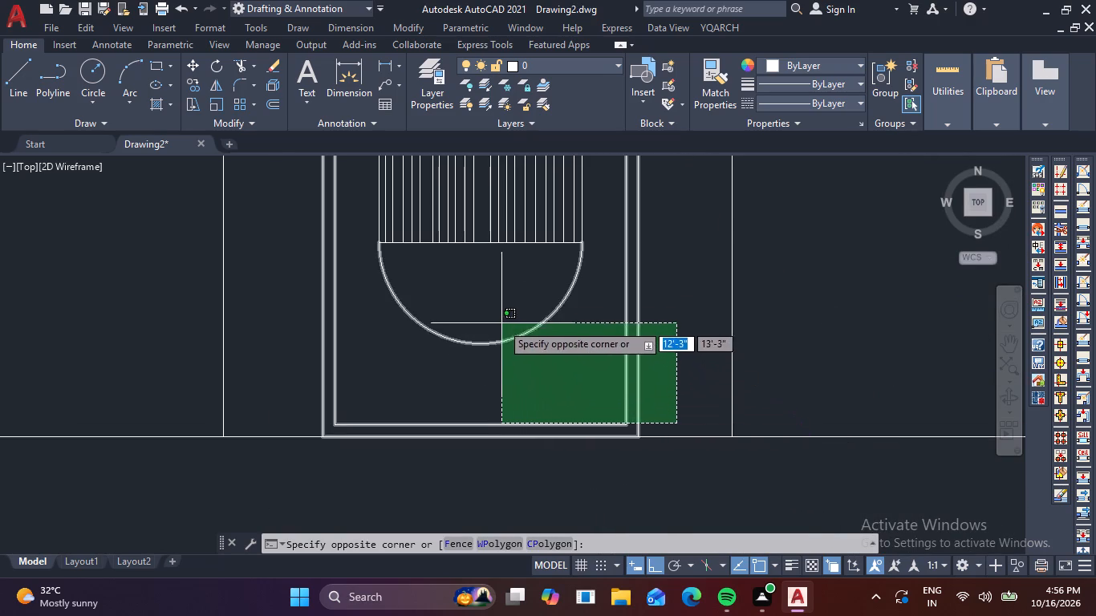
{"action": "scroll", "coordinate": [494, 308], "scroll_direction": "down", "scroll_amount": 5}
{"action": "scroll", "coordinate": [473, 259], "scroll_direction": "up", "scroll_amount": 4}
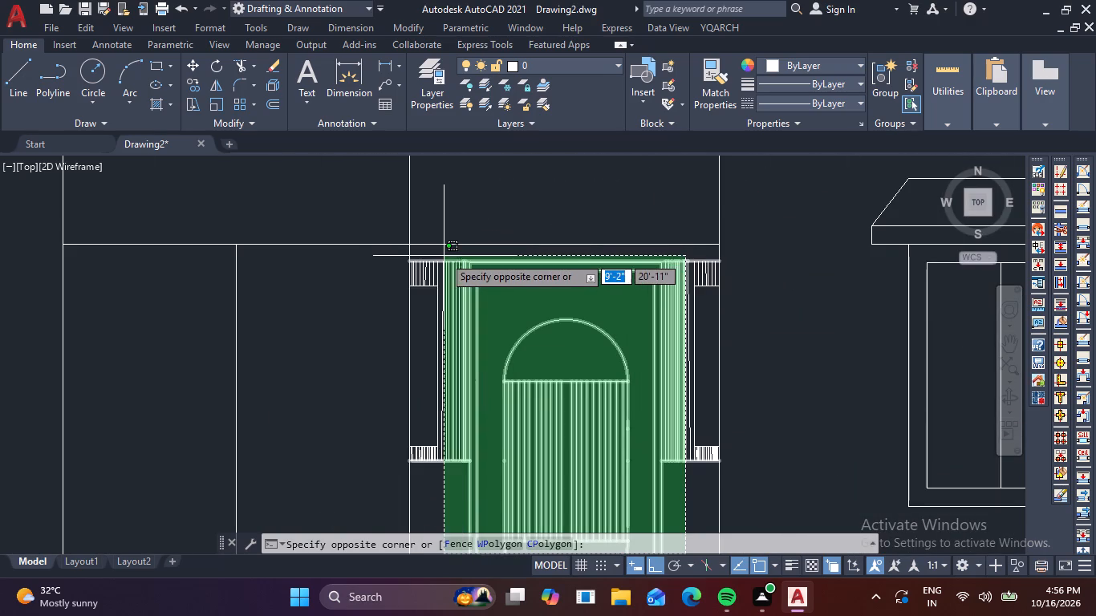
{"action": "scroll", "coordinate": [424, 256], "scroll_direction": "down", "scroll_amount": 1}
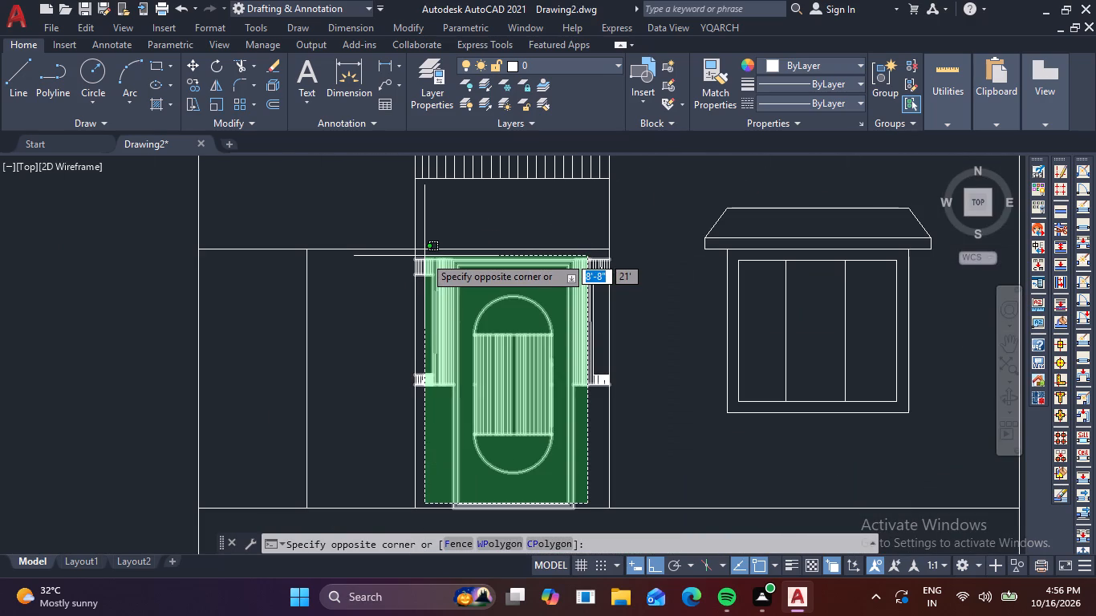
{"action": "scroll", "coordinate": [423, 256], "scroll_direction": "up", "scroll_amount": 1}
{"action": "left_click", "coordinate": [423, 256]}
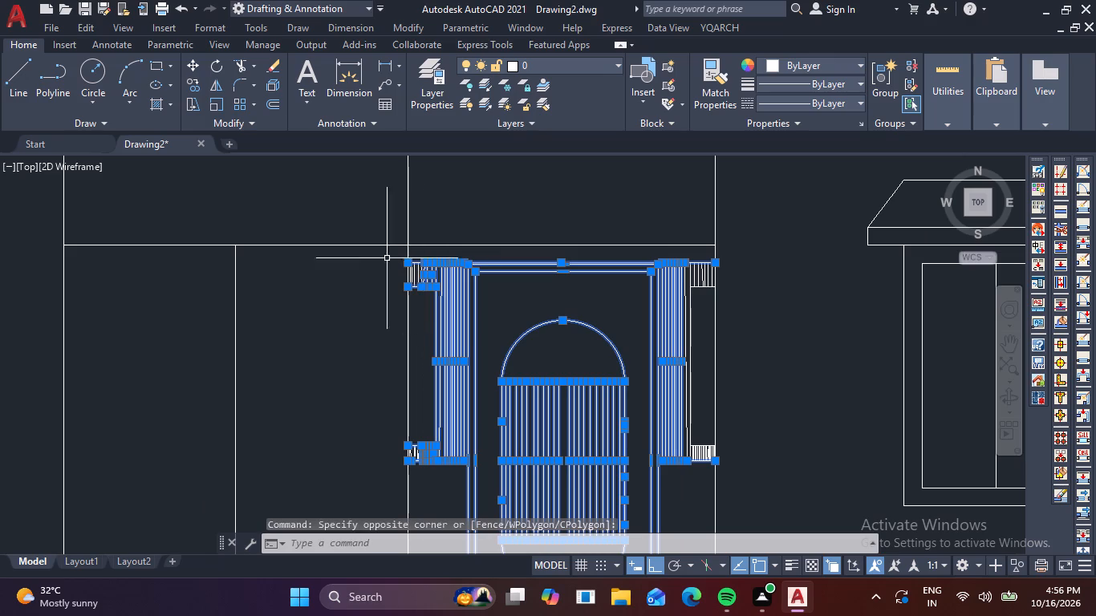
{"action": "left_click", "coordinate": [373, 213]}
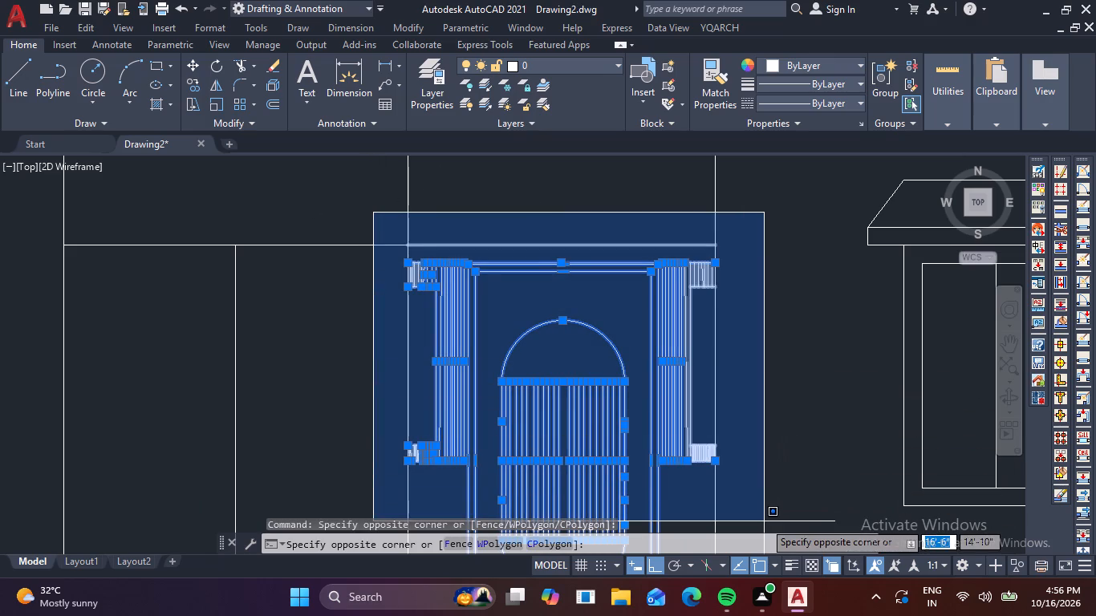
{"action": "middle_click_drag", "start_coordinate": [763, 521], "coordinate": [695, 356]}
{"action": "left_click", "coordinate": [702, 415]}
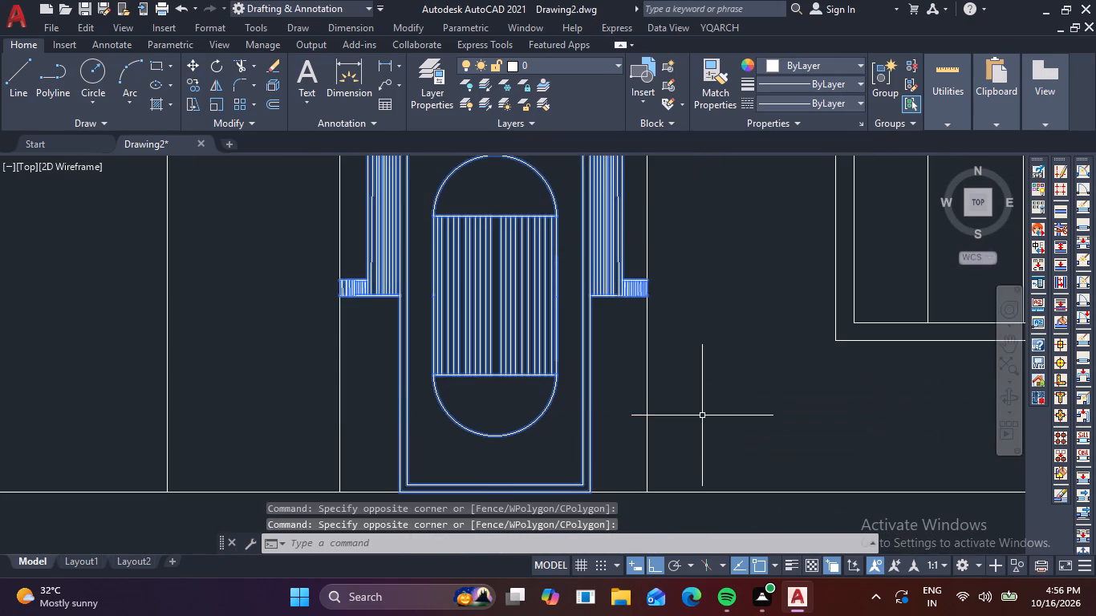
{"action": "middle_click_drag", "start_coordinate": [710, 318], "coordinate": [757, 554]}
{"action": "scroll", "coordinate": [757, 556], "scroll_direction": "up", "scroll_amount": 1}
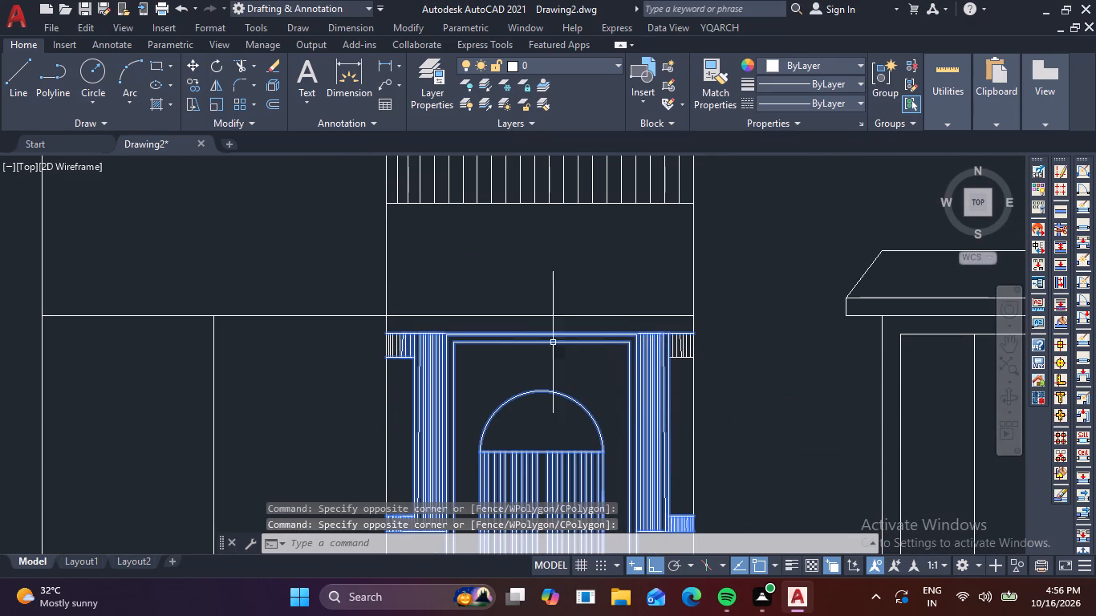
{"action": "scroll", "coordinate": [674, 355], "scroll_direction": "up", "scroll_amount": 3}
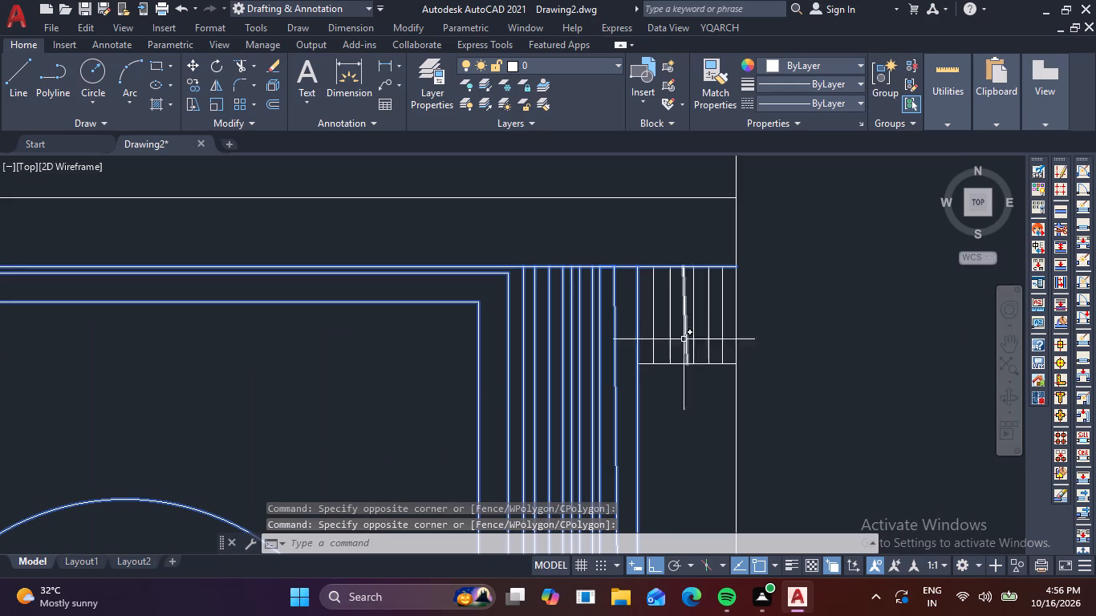
{"action": "left_click", "coordinate": [618, 243]}
{"action": "left_click", "coordinate": [831, 434]}
{"action": "scroll", "coordinate": [648, 397], "scroll_direction": "down", "scroll_amount": 2}
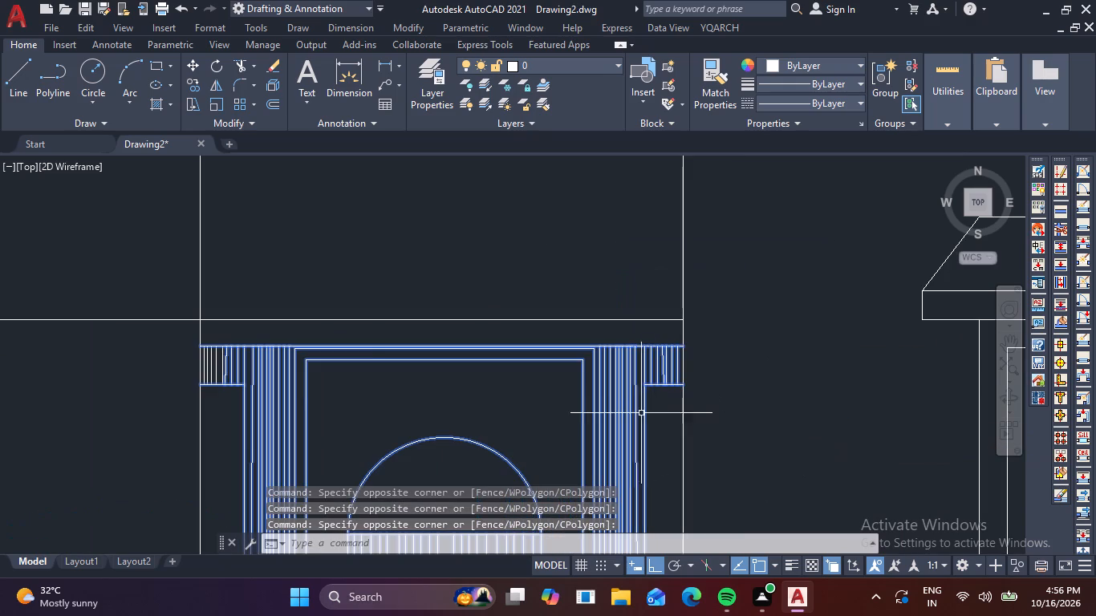
{"action": "left_click", "coordinate": [177, 335]}
{"action": "left_click", "coordinate": [304, 414]}
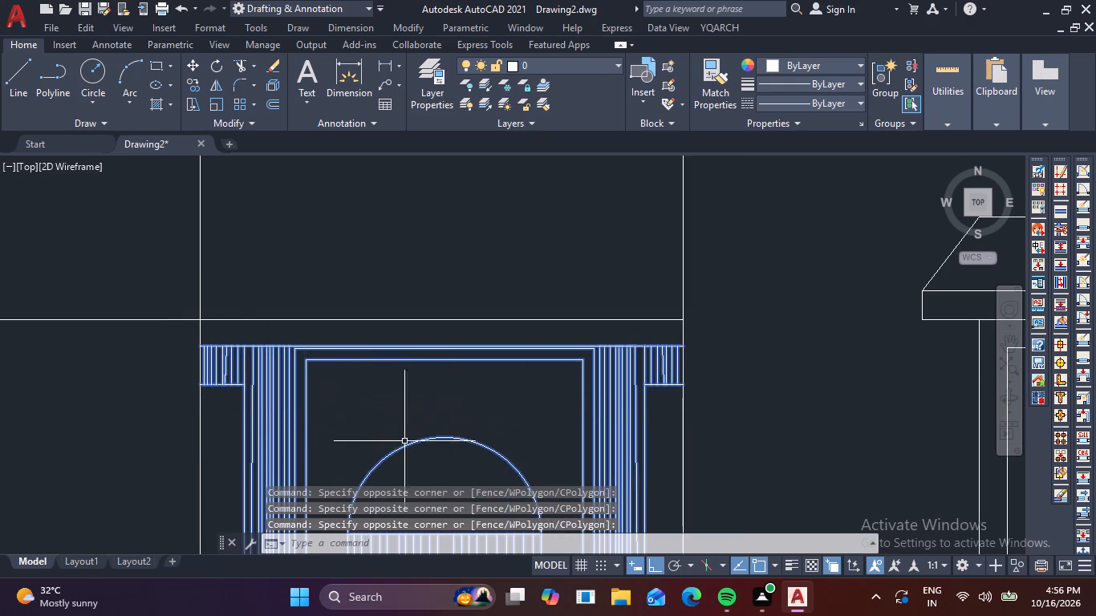
{"action": "scroll", "coordinate": [477, 439], "scroll_direction": "down", "scroll_amount": 3}
{"action": "middle_click_drag", "start_coordinate": [507, 441], "coordinate": [504, 300]}
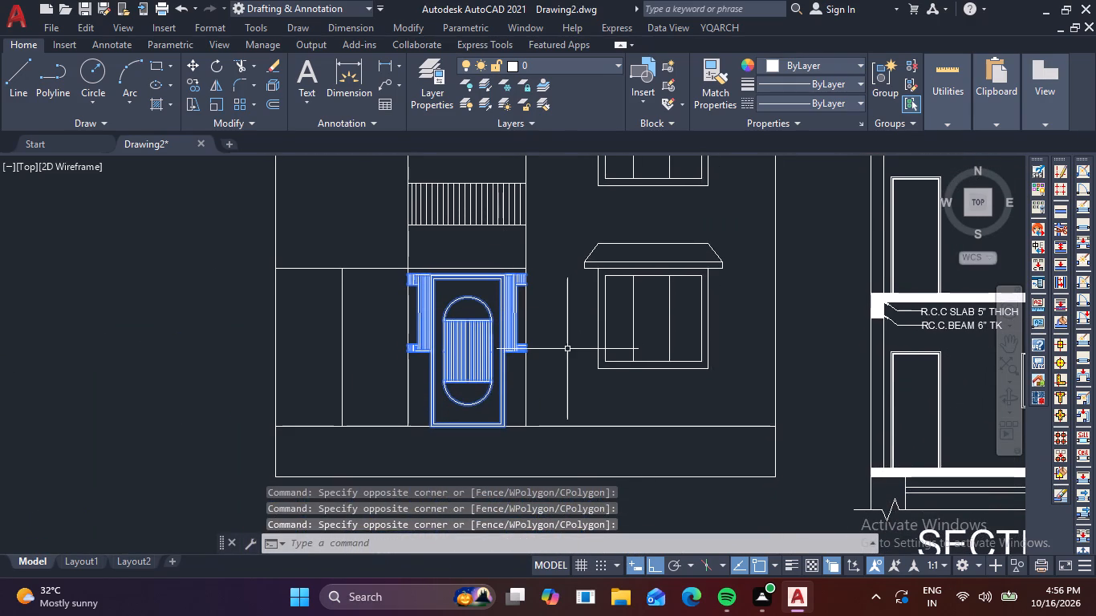
{"action": "type", "text": "CO"}
{"action": "key", "text": "space"}
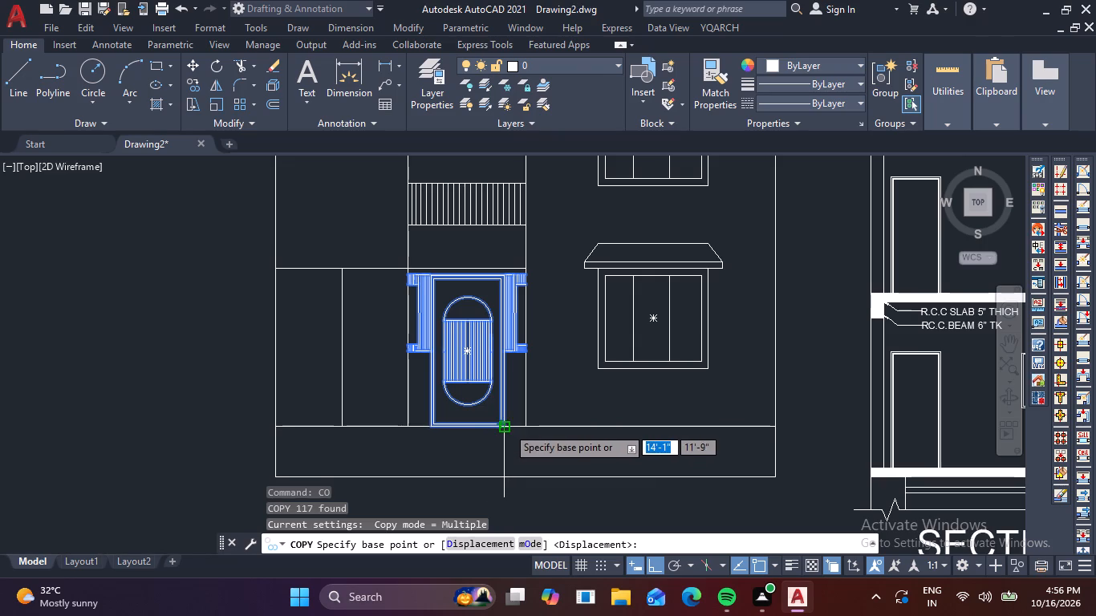
{"action": "left_click", "coordinate": [507, 427]}
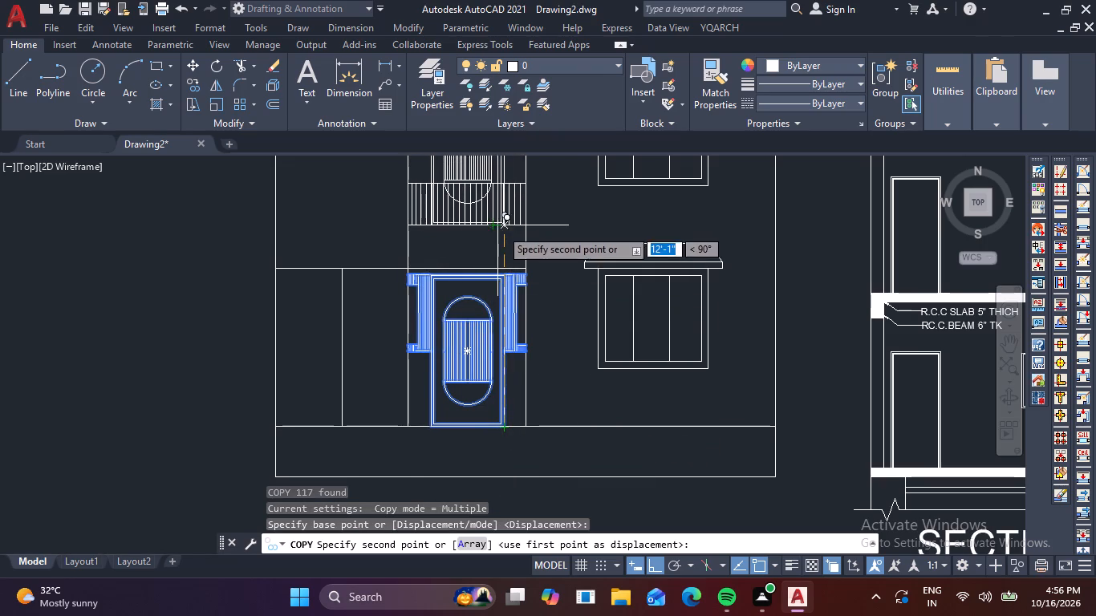
{"action": "scroll", "coordinate": [501, 228], "scroll_direction": "up", "scroll_amount": 4}
{"action": "left_click", "coordinate": [478, 213]}
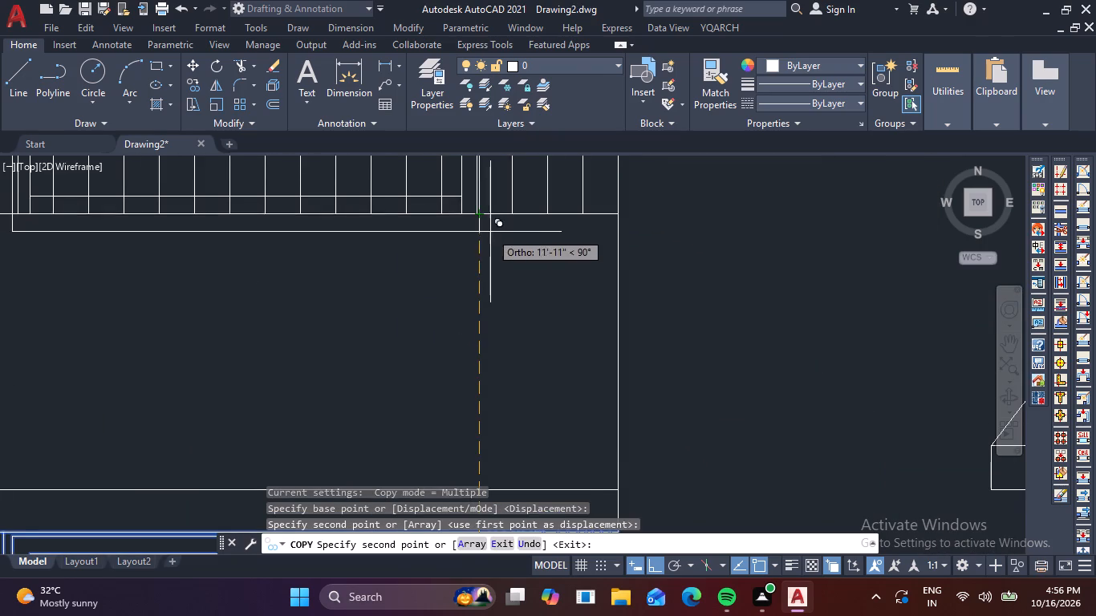
{"action": "key", "text": "Escape"}
Explode the inner frame of the copied upper door and erase its bottom line across the railing.
{"action": "scroll", "coordinate": [529, 243], "scroll_direction": "down", "scroll_amount": 2}
{"action": "middle_click_drag", "start_coordinate": [537, 253], "coordinate": [576, 376]}
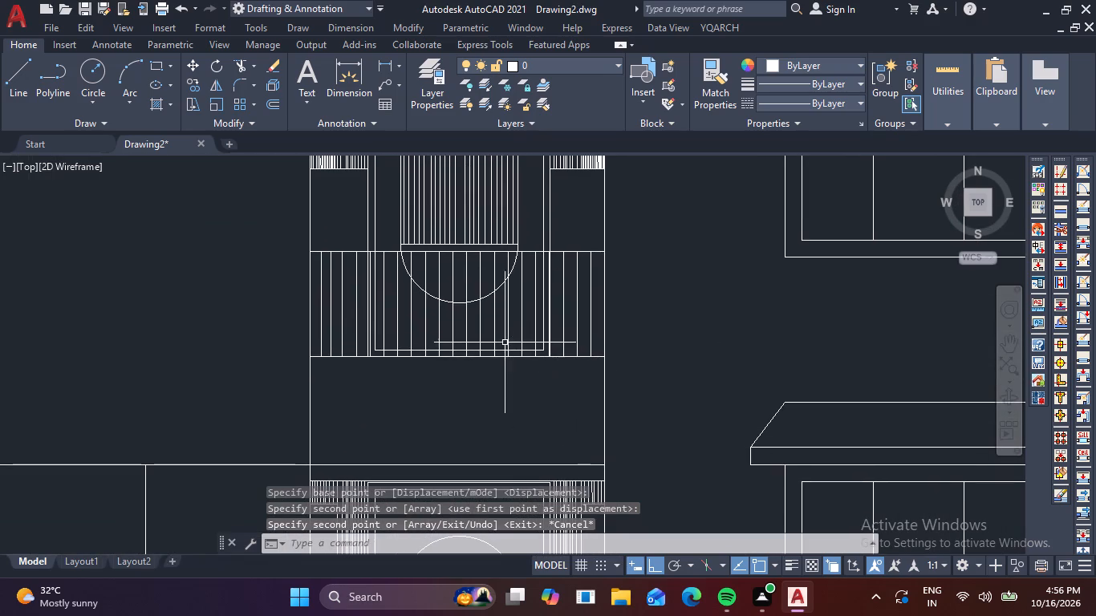
{"action": "left_click", "coordinate": [518, 351]}
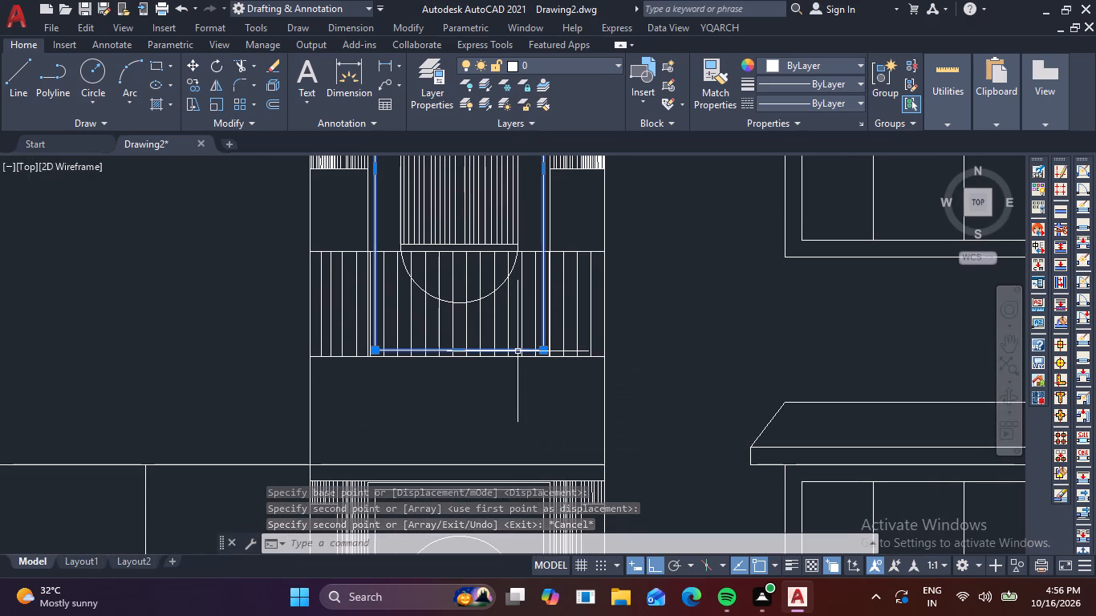
{"action": "type", "text": "X"}
{"action": "key", "text": "space"}
{"action": "left_click", "coordinate": [518, 351]}
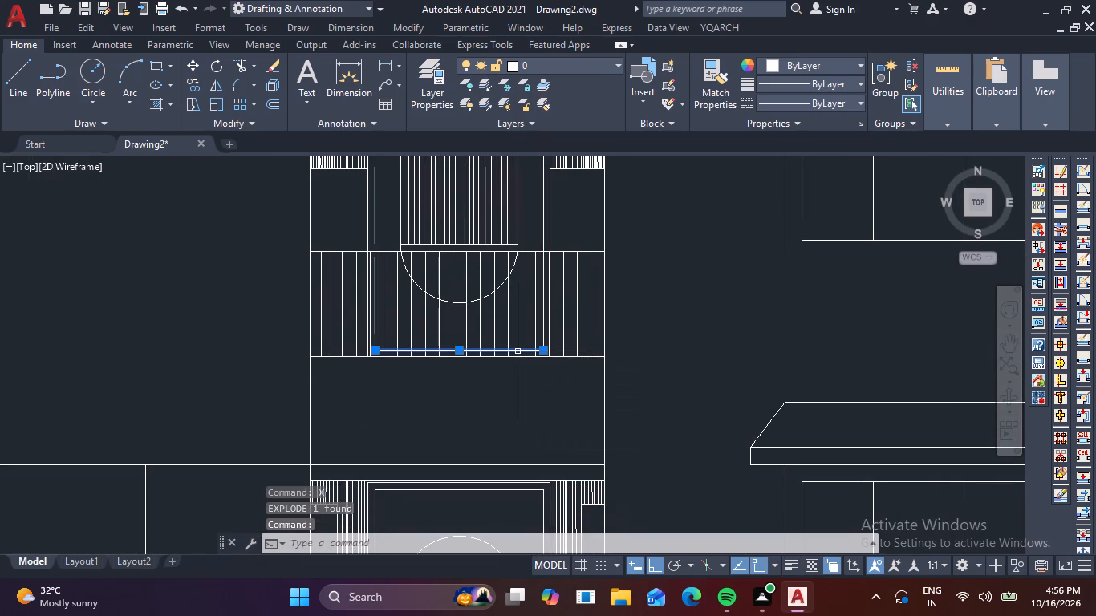
{"action": "key", "text": "Delete"}
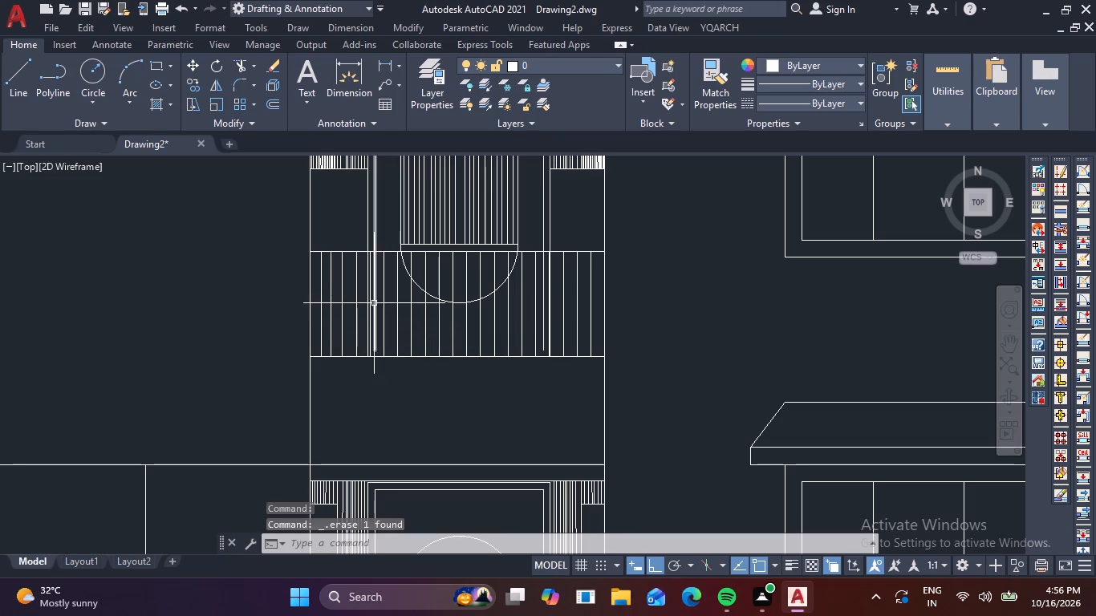
Trim the upper door's vertical frame lines where they run down across the railing.
{"action": "scroll", "coordinate": [377, 338], "scroll_direction": "up", "scroll_amount": 2}
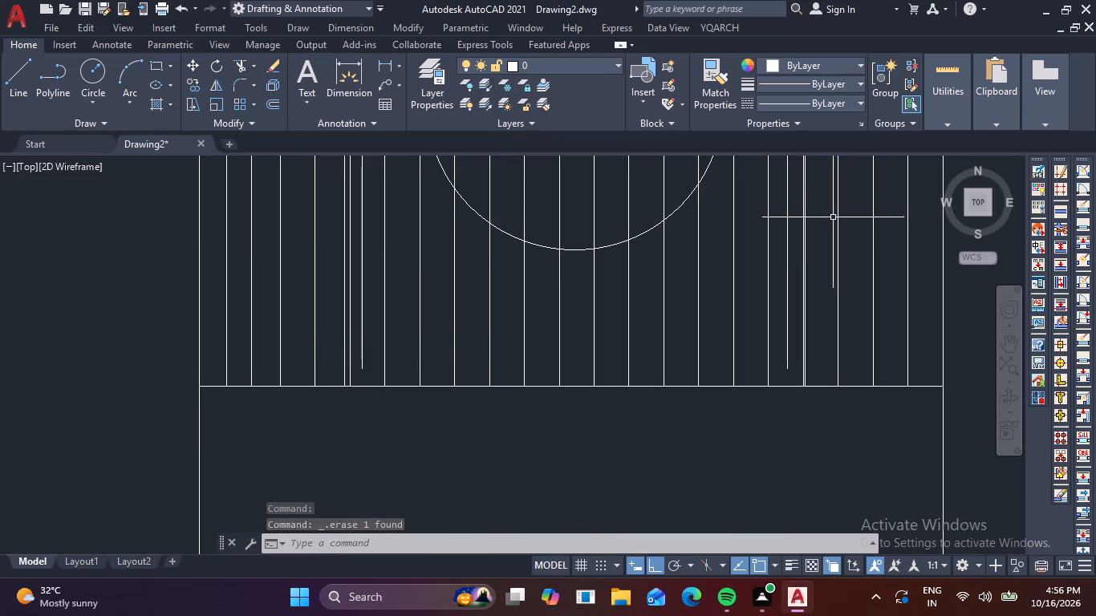
{"action": "type", "text": "TR"}
{"action": "key", "text": "space"}
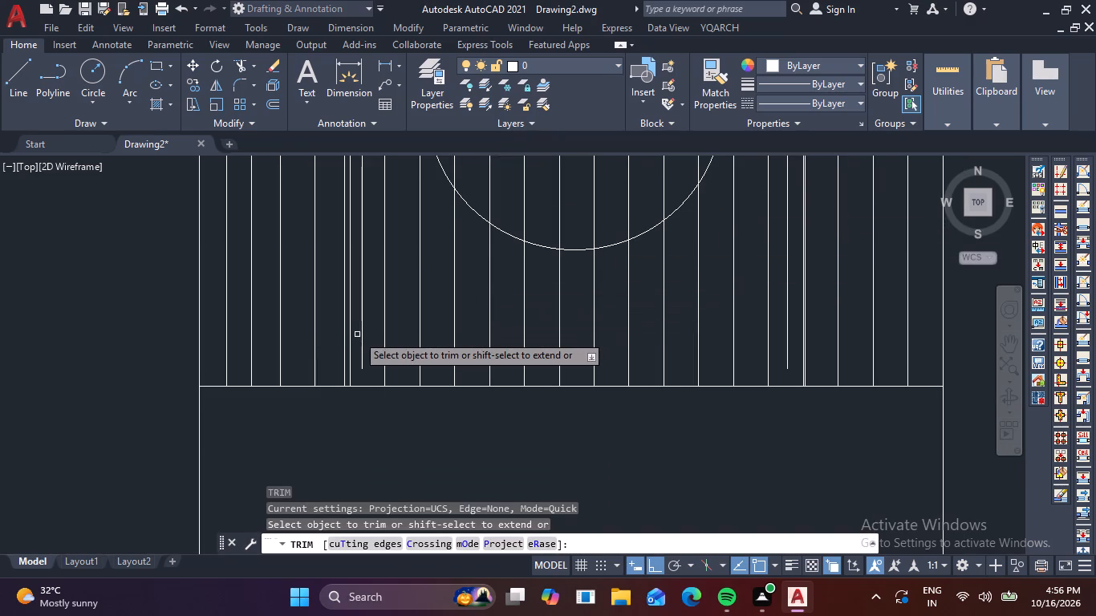
{"action": "middle_click_drag", "start_coordinate": [394, 275], "coordinate": [364, 451]}
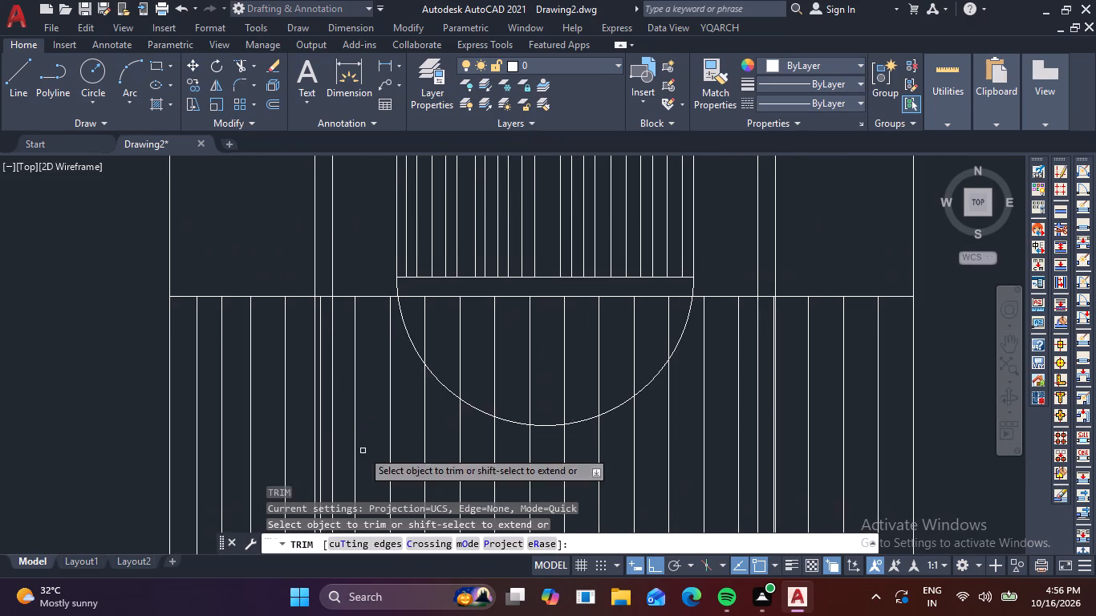
{"action": "left_click", "coordinate": [333, 371]}
{"action": "left_click", "coordinate": [313, 334]}
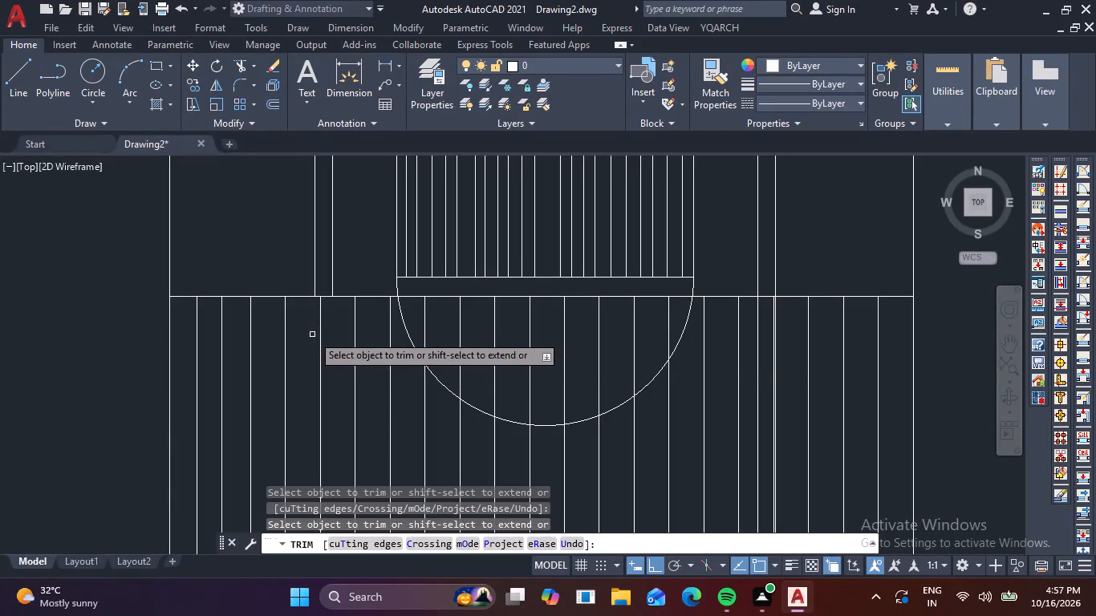
{"action": "scroll", "coordinate": [777, 320], "scroll_direction": "up", "scroll_amount": 2}
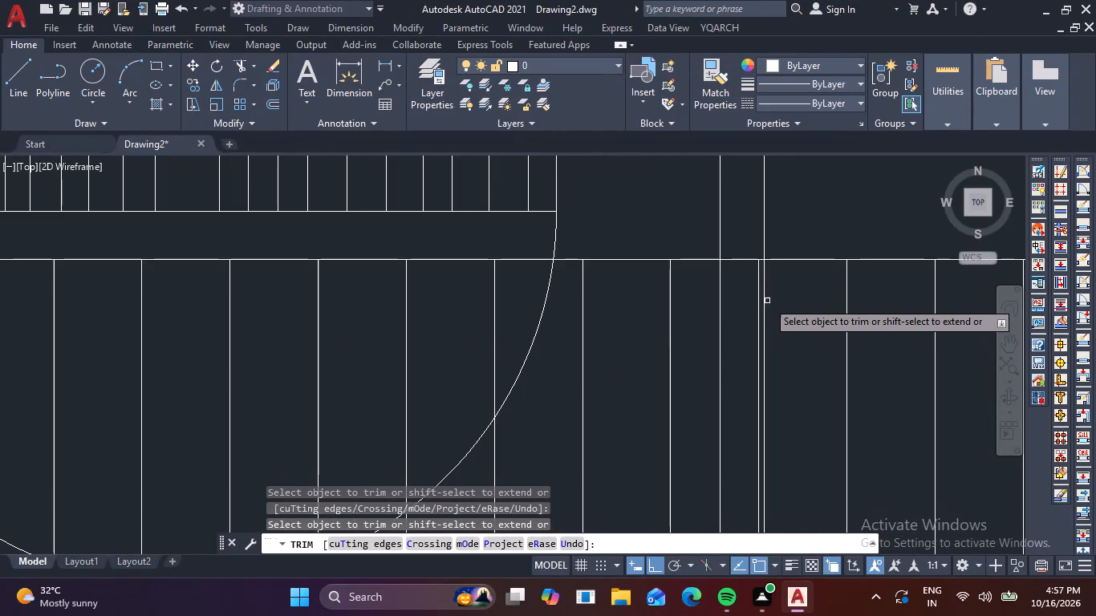
{"action": "left_click", "coordinate": [765, 287]}
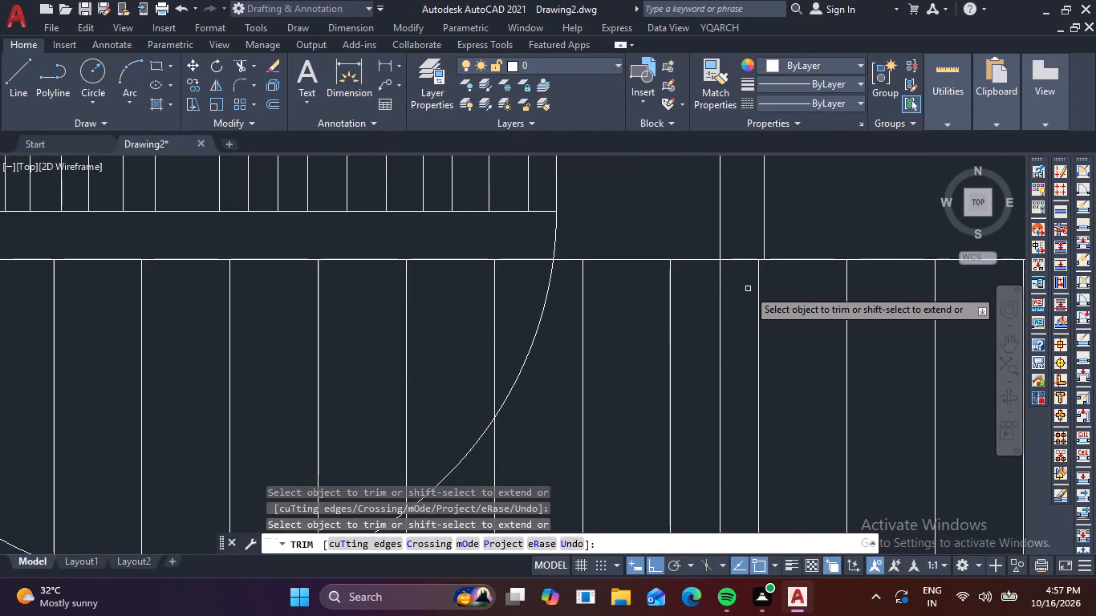
{"action": "scroll", "coordinate": [748, 289], "scroll_direction": "down", "scroll_amount": 2}
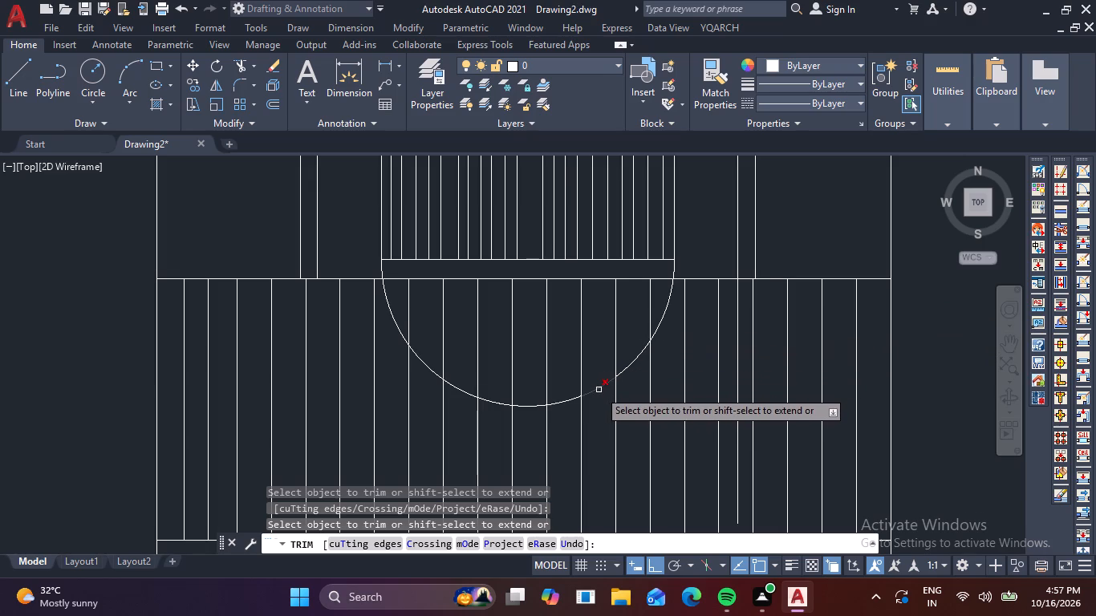
{"action": "key", "text": "Escape"}
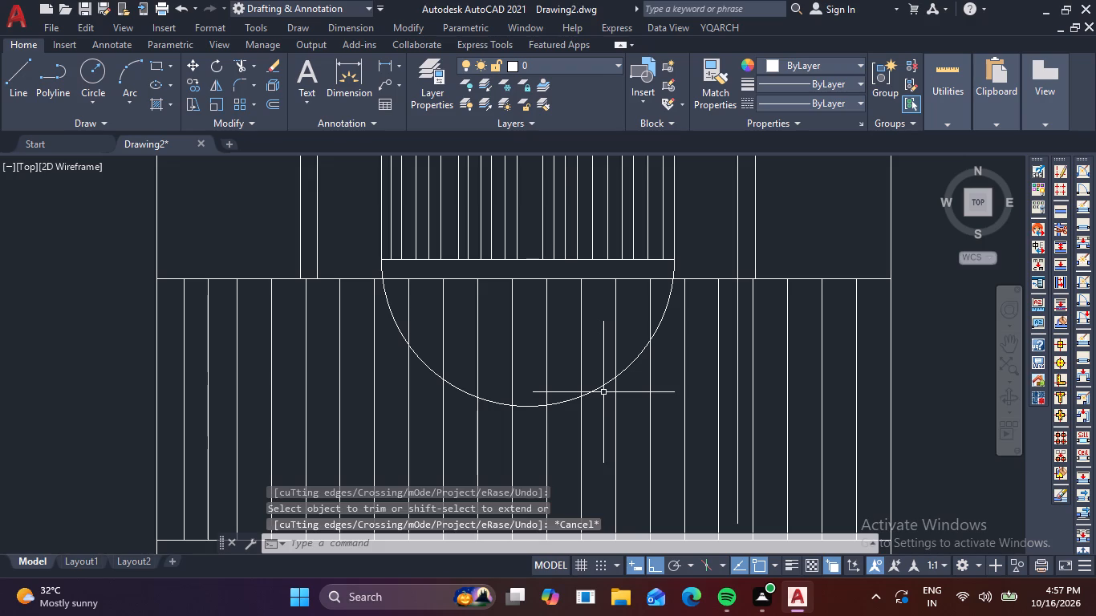
Erase the semicircular arc at the foot of the upper door that overlaps the railing.
{"action": "left_click", "coordinate": [601, 386]}
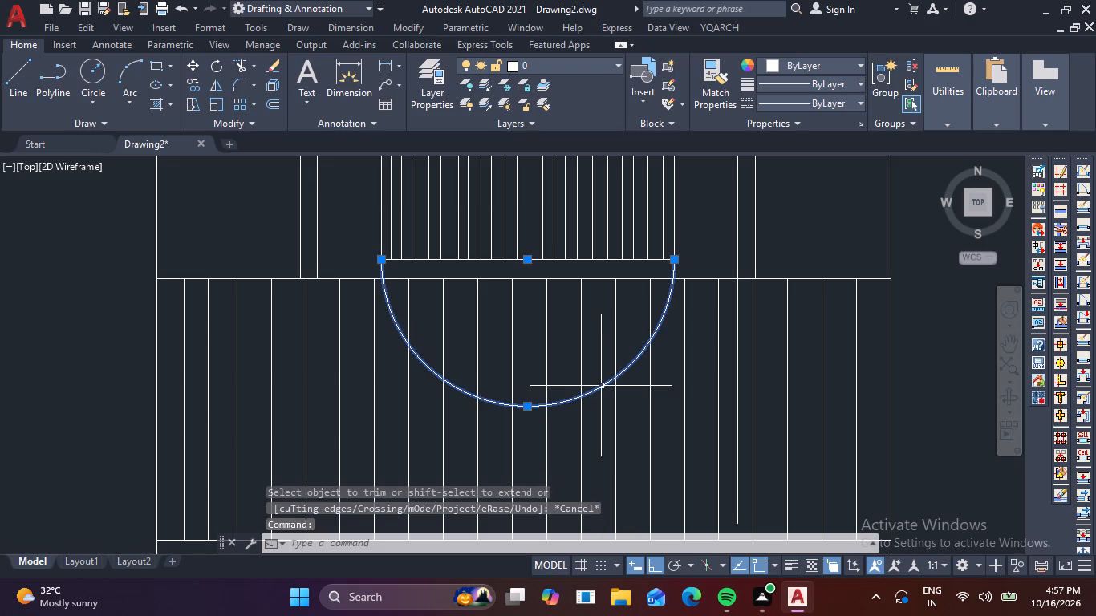
{"action": "key", "text": "Delete"}
{"action": "scroll", "coordinate": [603, 386], "scroll_direction": "down", "scroll_amount": 3}
{"action": "scroll", "coordinate": [721, 349], "scroll_direction": "down", "scroll_amount": 1}
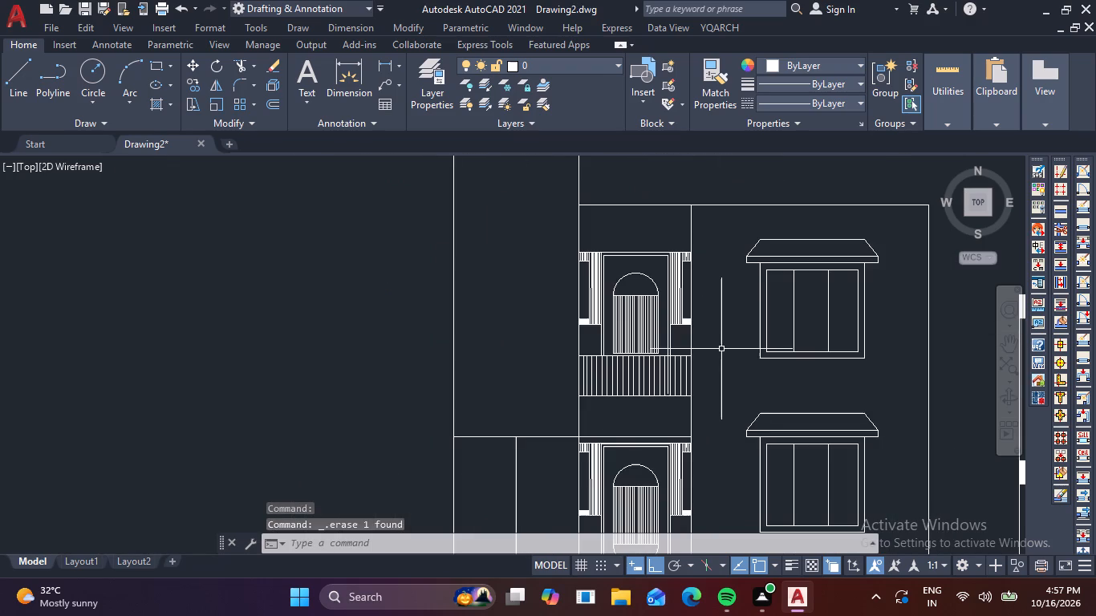
{"action": "scroll", "coordinate": [721, 350], "scroll_direction": "down", "scroll_amount": 2}
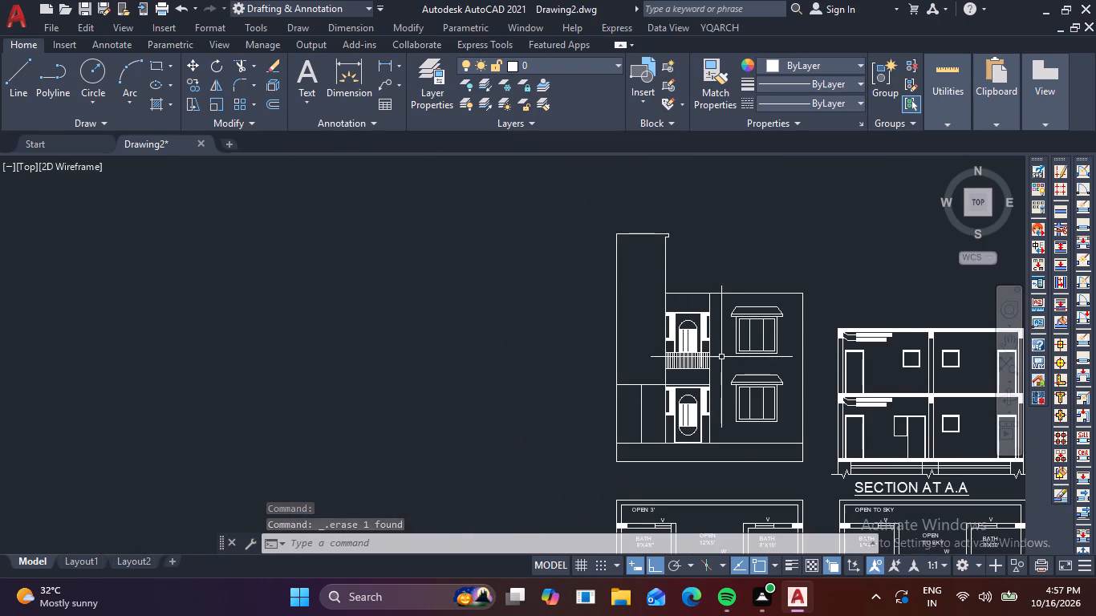
{"action": "key", "text": "Escape"}
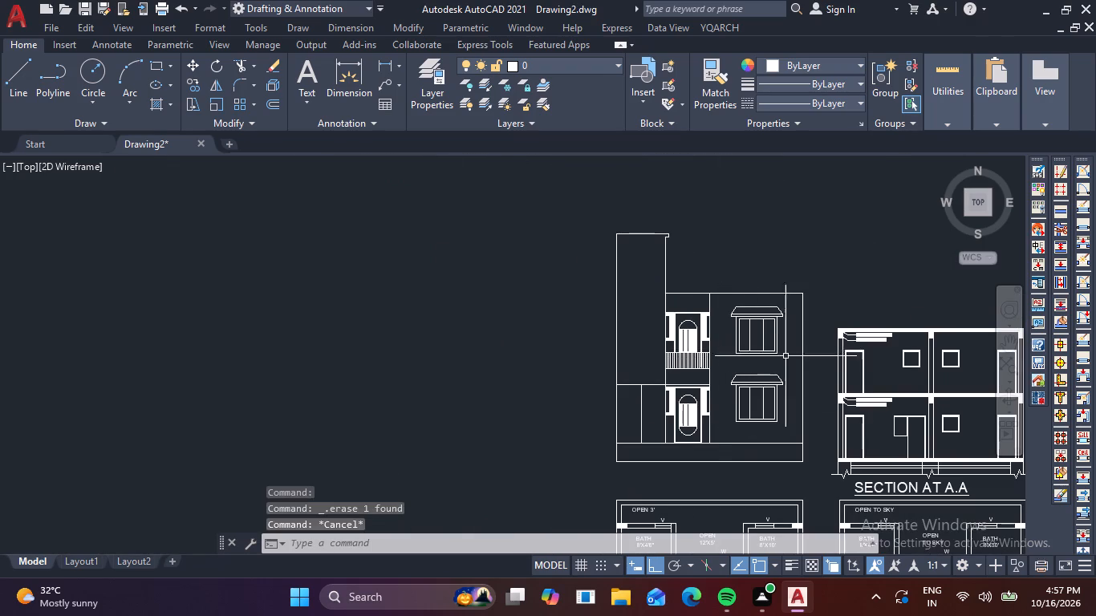
{"action": "key", "text": "Escape"}
Copy the complete ground-floor canopied window to the empty area left of the tower, with Ortho off.
{"action": "scroll", "coordinate": [759, 374], "scroll_direction": "up", "scroll_amount": 2}
{"action": "left_click_drag", "start_coordinate": [655, 367], "coordinate": [663, 370]}
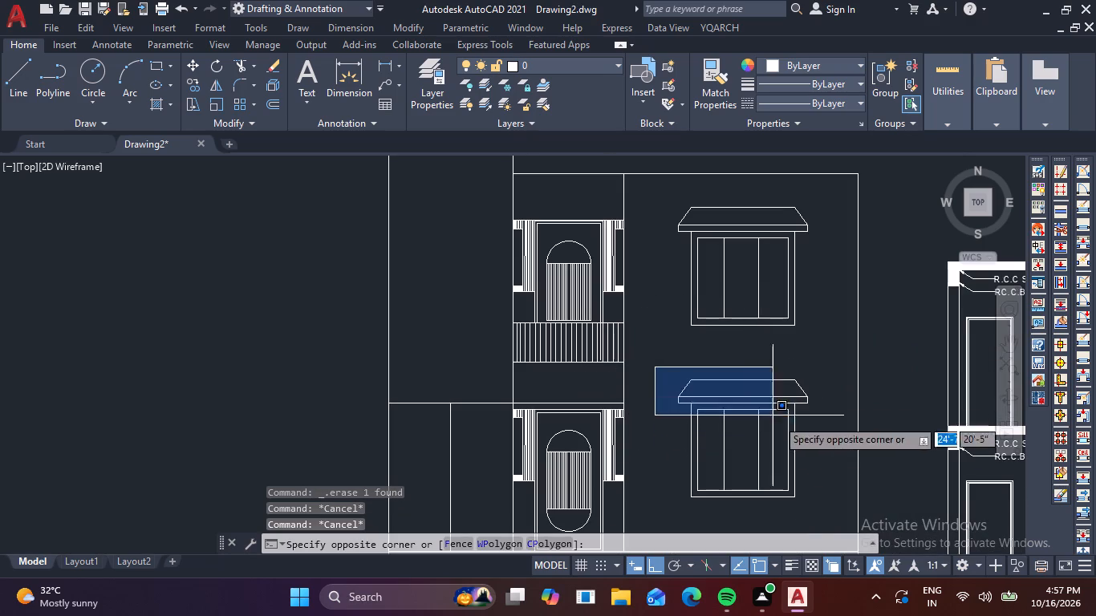
{"action": "left_click", "coordinate": [822, 523]}
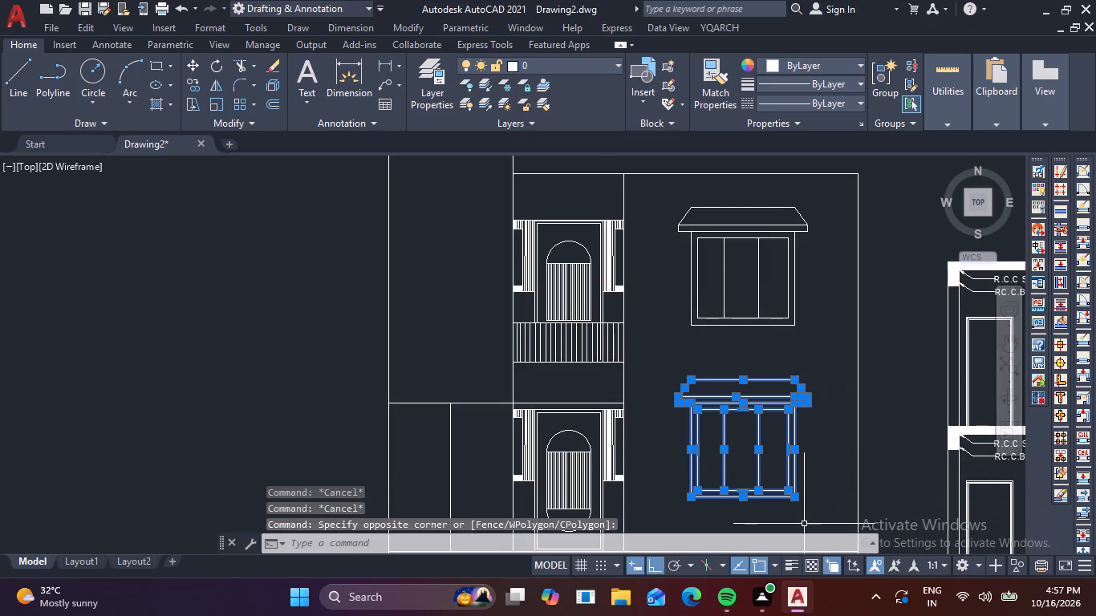
{"action": "type", "text": "CO"}
{"action": "key", "text": "space"}
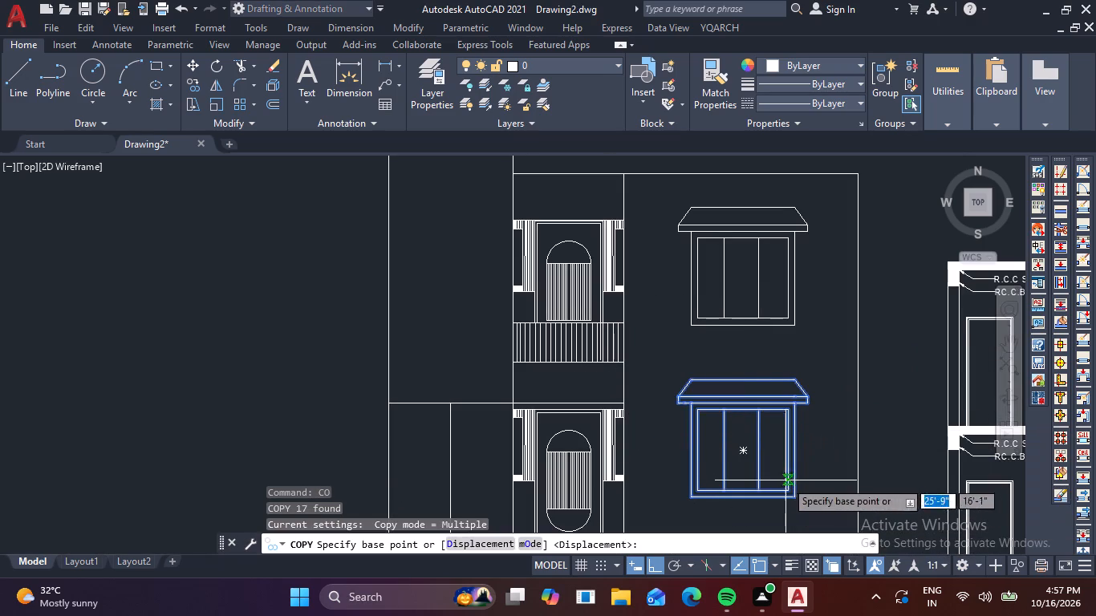
{"action": "left_click", "coordinate": [784, 477]}
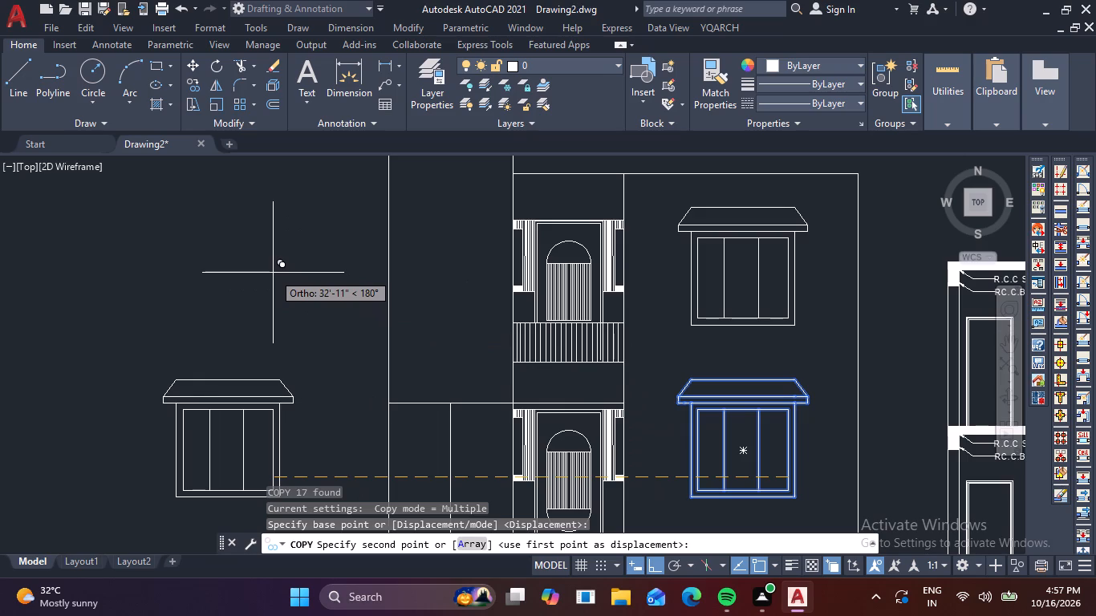
{"action": "key", "text": "Delete"}
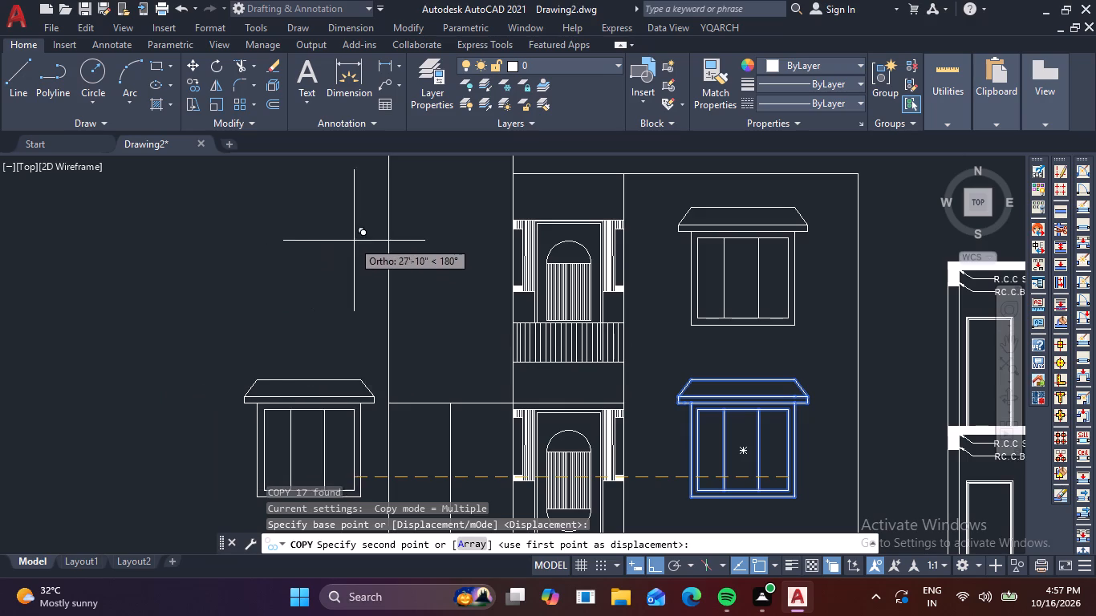
{"action": "key", "text": "F8"}
{"action": "left_click", "coordinate": [298, 245]}
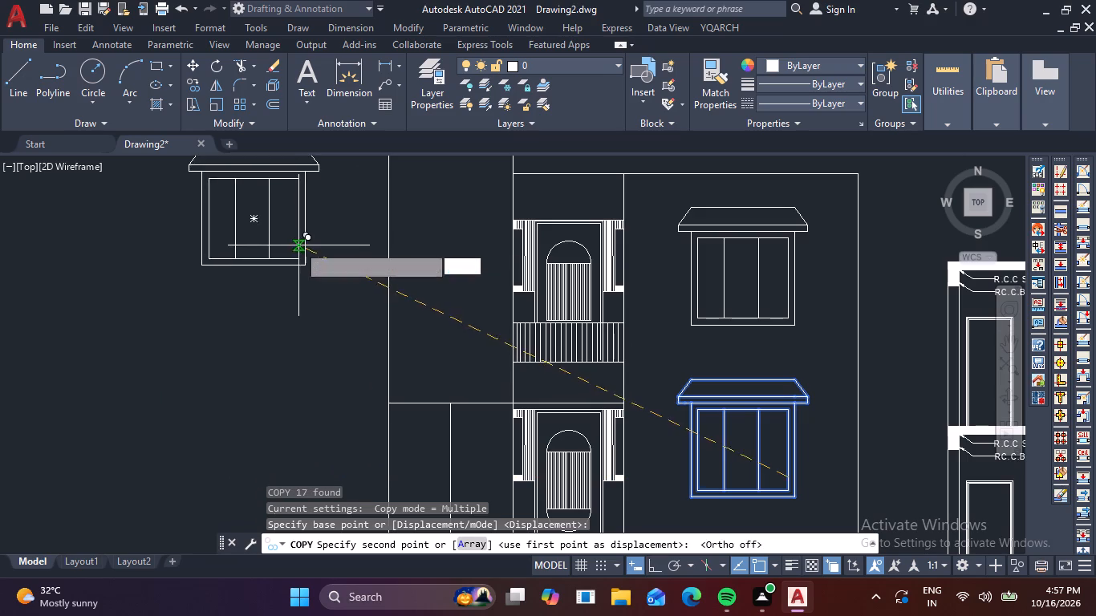
{"action": "key", "text": "Escape"}
{"action": "middle_click_drag", "start_coordinate": [273, 356], "coordinate": [294, 426]}
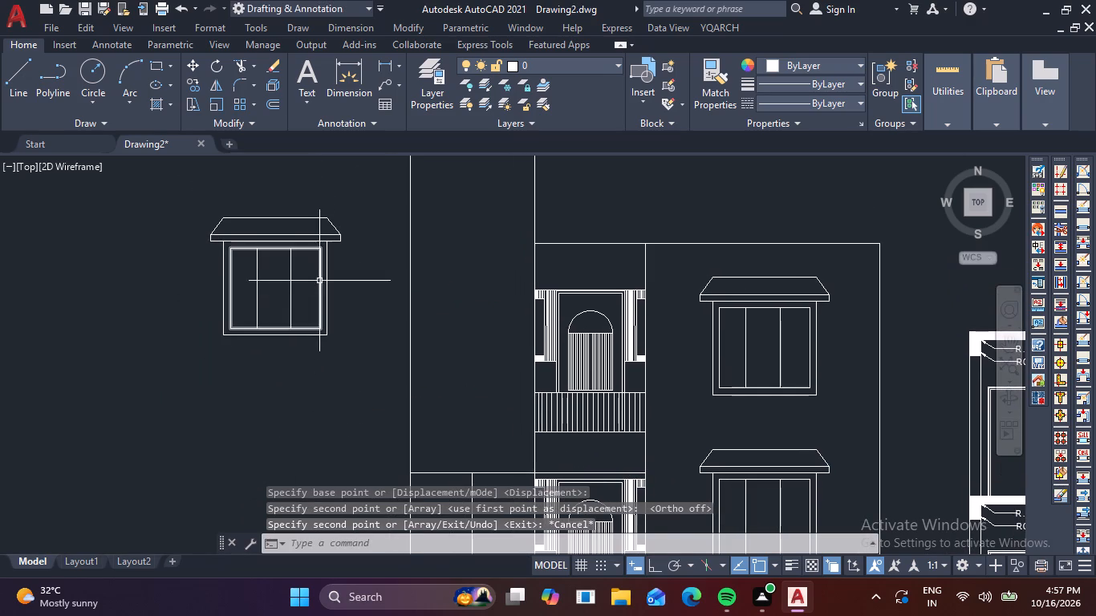
Replace the copied window's two mullions with one vertical line joining the midpoints of the inner frame's top and bottom.
{"action": "left_click", "coordinate": [298, 292]}
{"action": "left_click", "coordinate": [246, 279]}
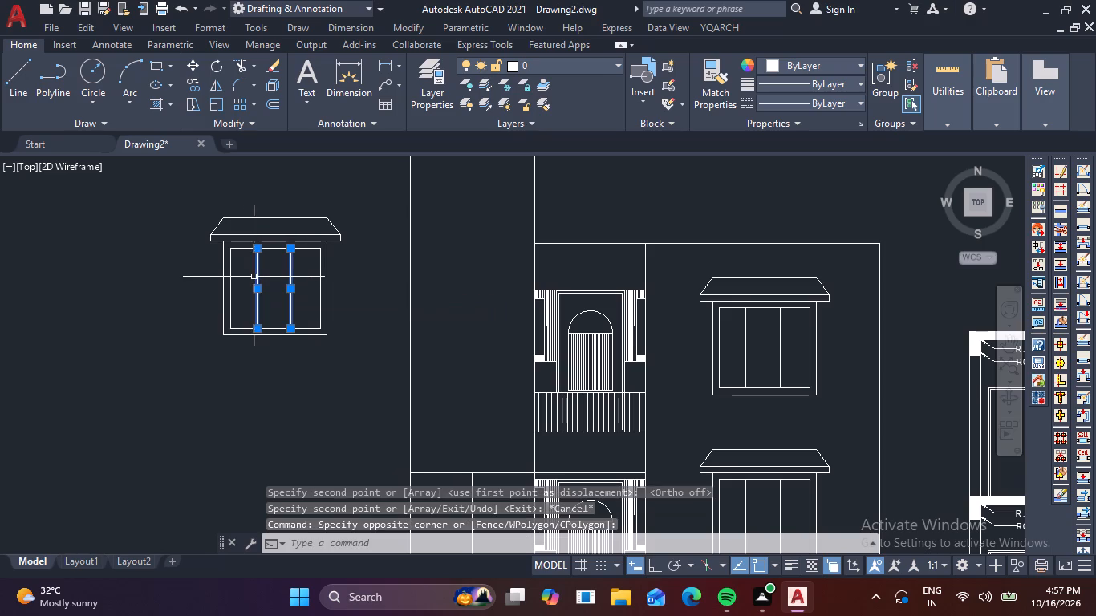
{"action": "key", "text": "Delete"}
{"action": "key", "text": "l"}
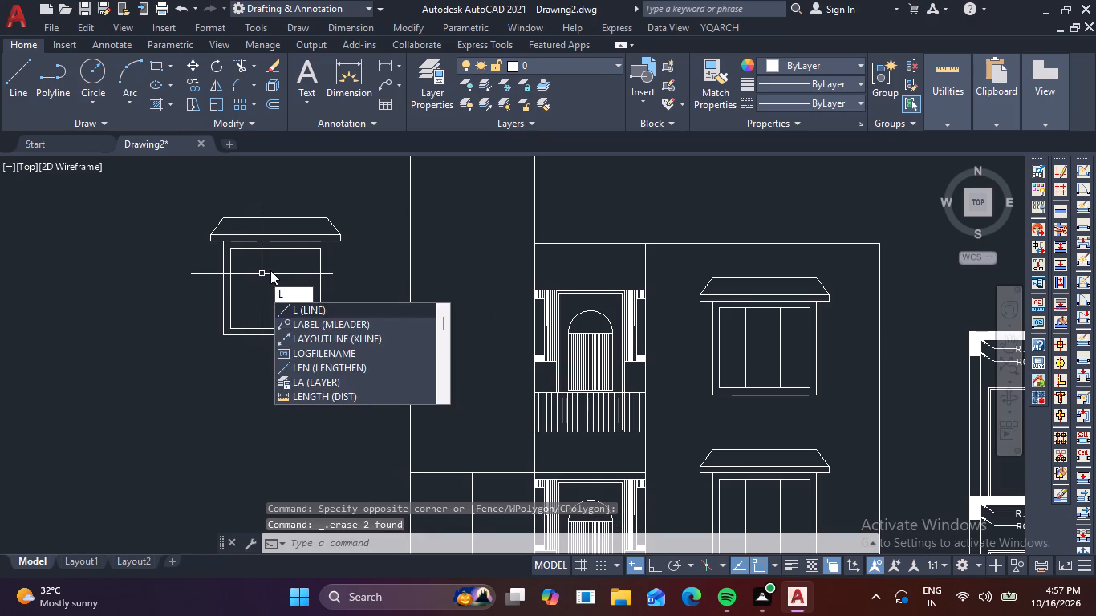
{"action": "key", "text": "space"}
{"action": "left_click", "coordinate": [278, 249]}
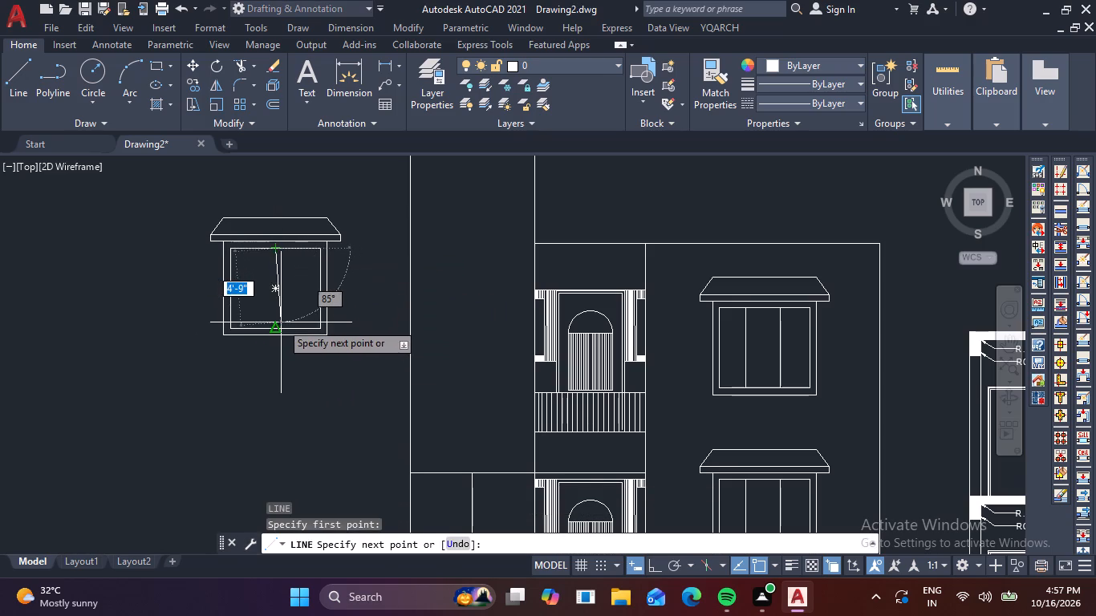
{"action": "left_click", "coordinate": [278, 329]}
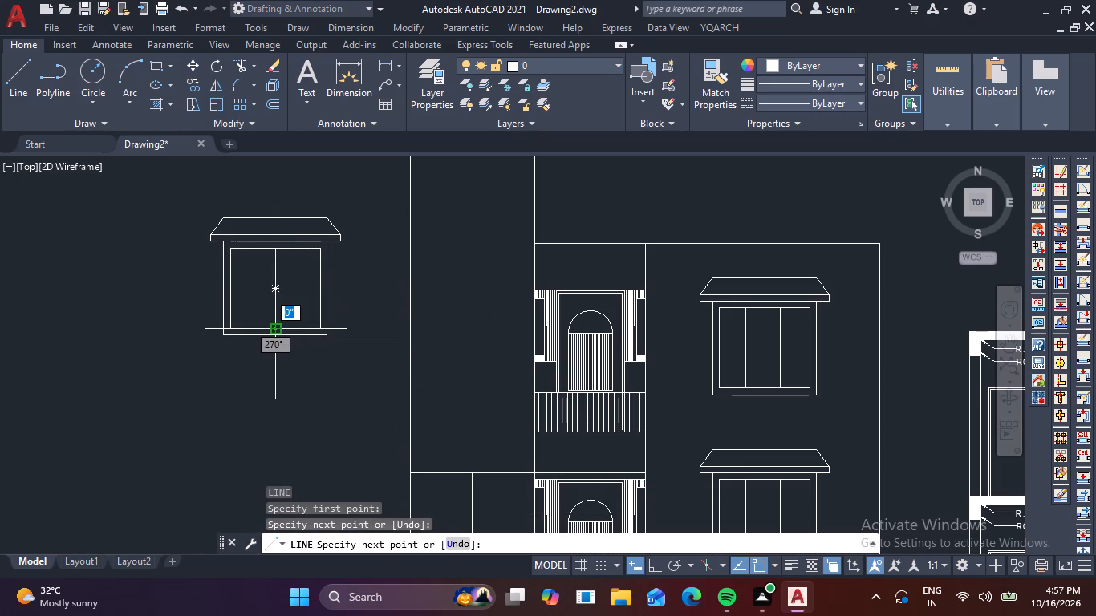
{"action": "key", "text": "space"}
Scale the two-pane canopied window down to about two-thirds size from its outer frame's bottom-right corner.
{"action": "left_click_drag", "start_coordinate": [185, 195], "coordinate": [191, 205]}
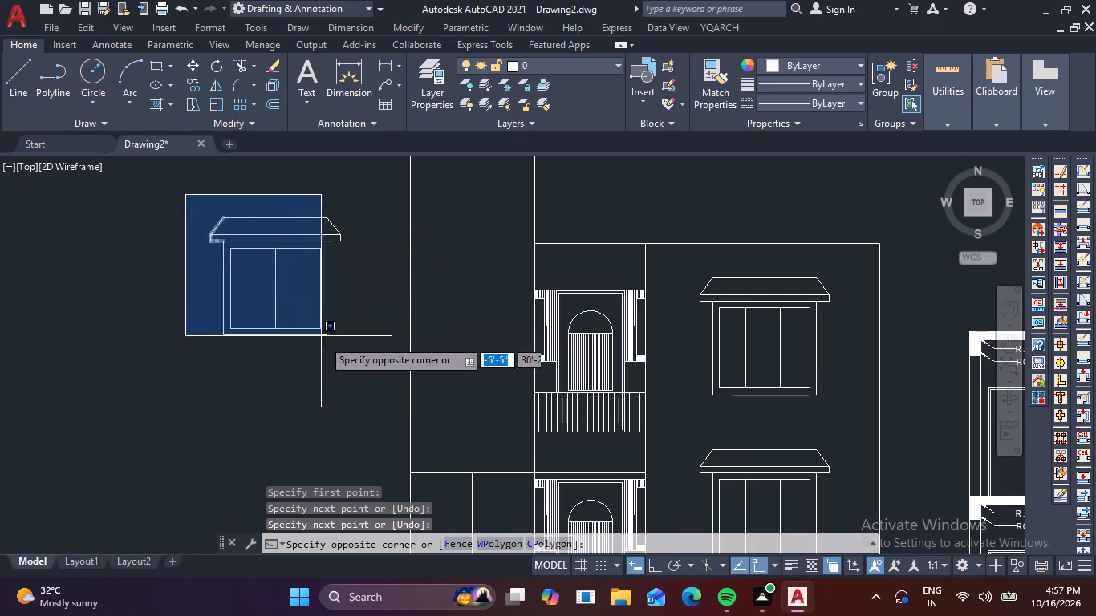
{"action": "left_click", "coordinate": [357, 373]}
{"action": "key", "text": "s"}
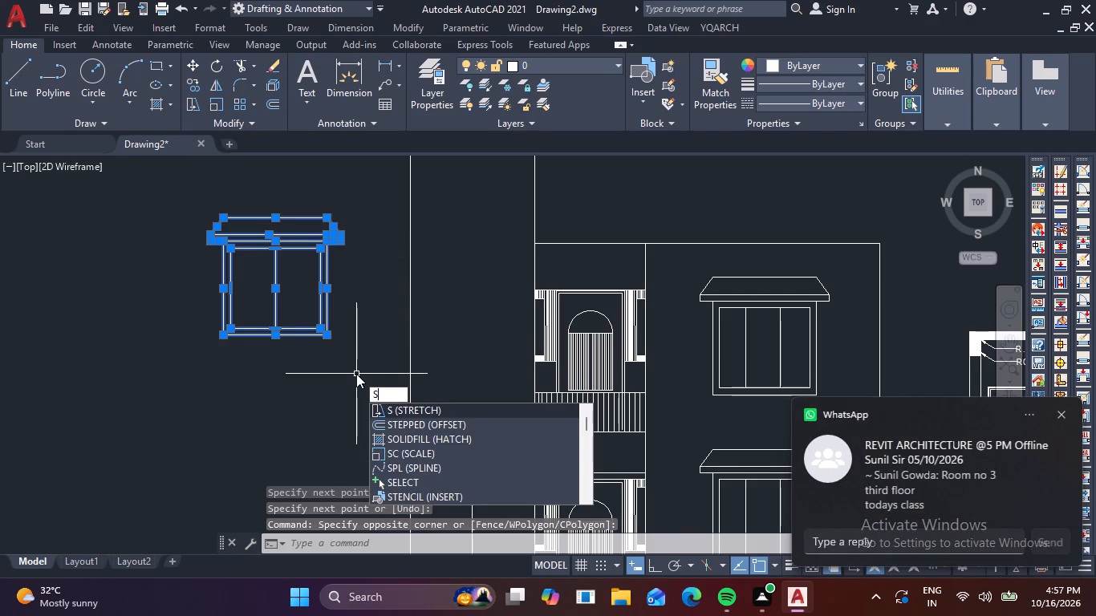
{"action": "key", "text": "c"}
{"action": "key", "text": "space"}
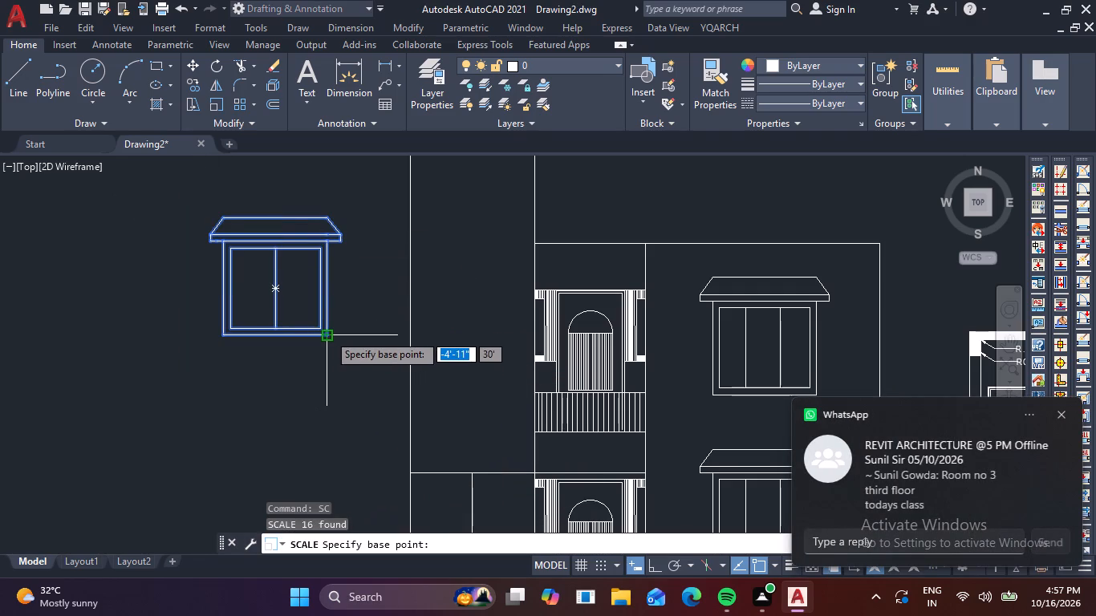
{"action": "left_click", "coordinate": [328, 334]}
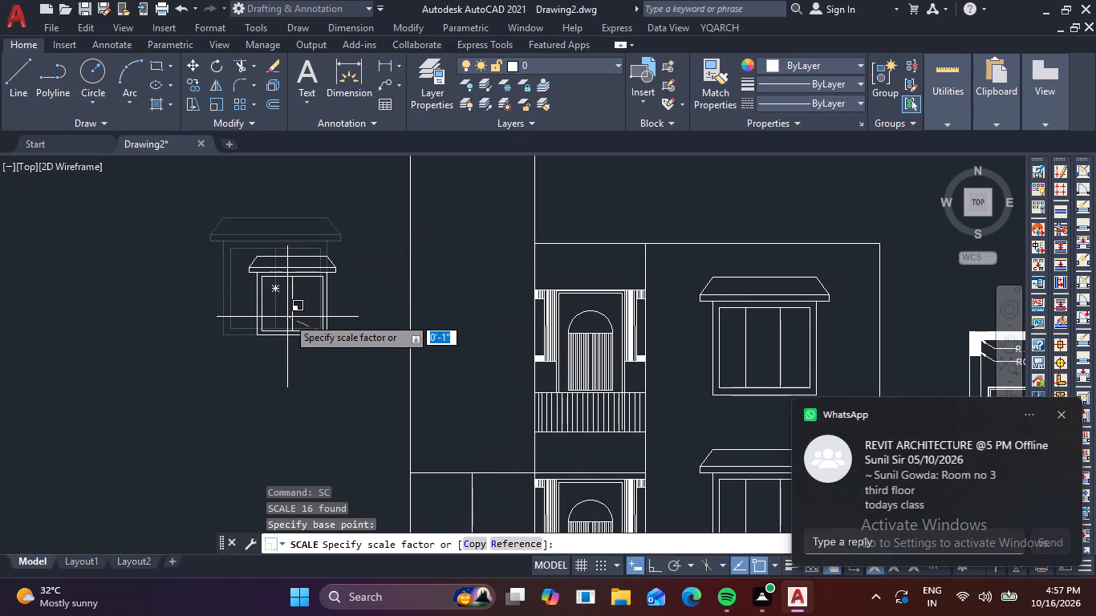
{"action": "left_click", "coordinate": [287, 317]}
Copy the reduced window onto the tower twice: beside the upper door and about 11' straight above that.
{"action": "left_click", "coordinate": [236, 233]}
{"action": "left_click", "coordinate": [379, 382]}
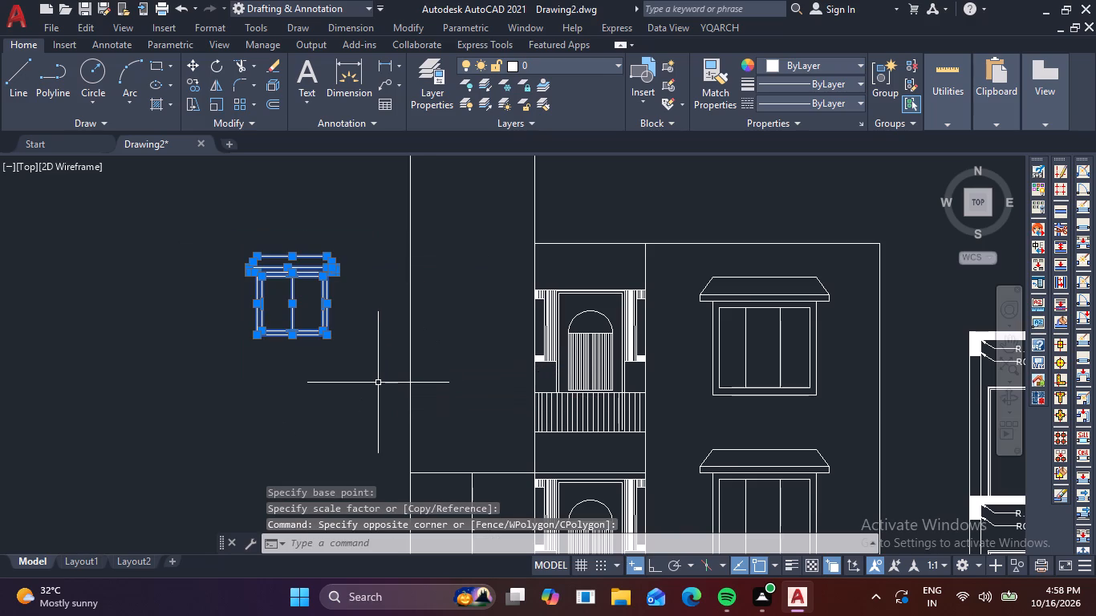
{"action": "type", "text": "CO"}
{"action": "key", "text": "space"}
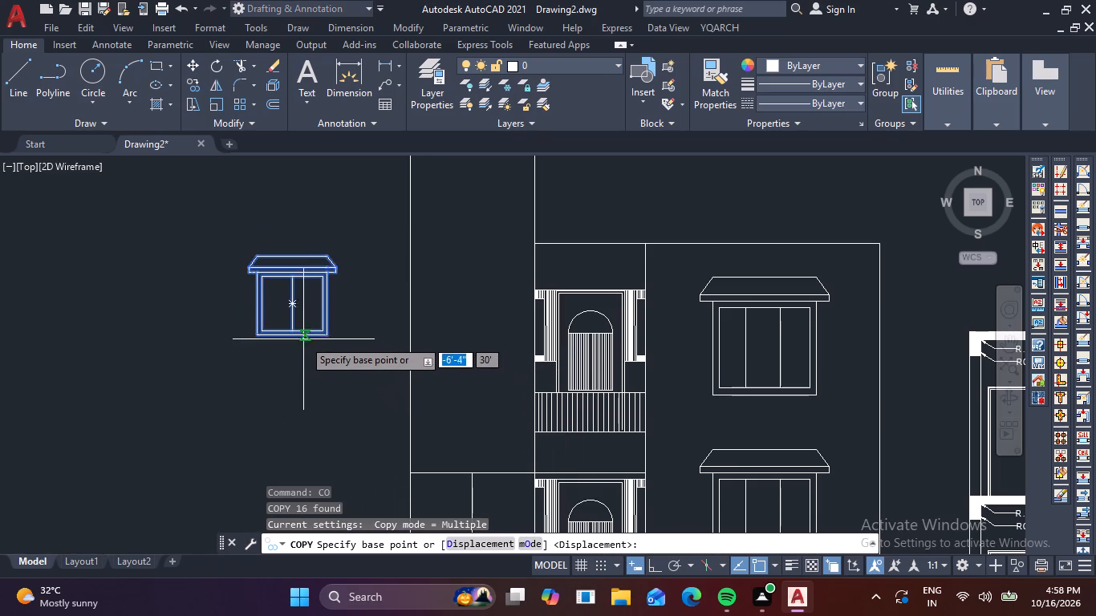
{"action": "left_click", "coordinate": [294, 337]}
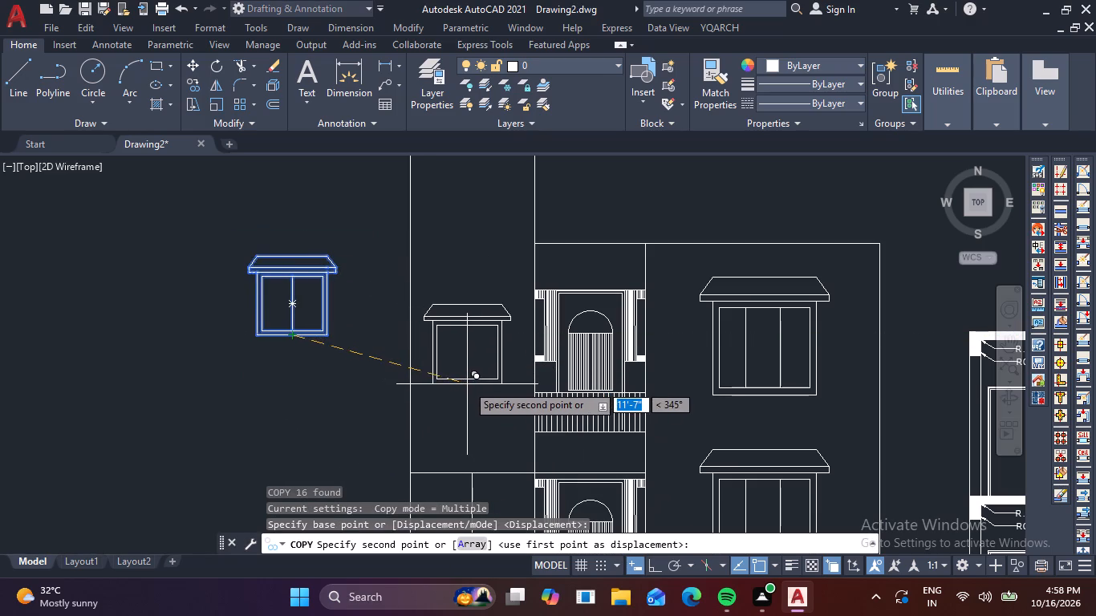
{"action": "left_click", "coordinate": [466, 390]}
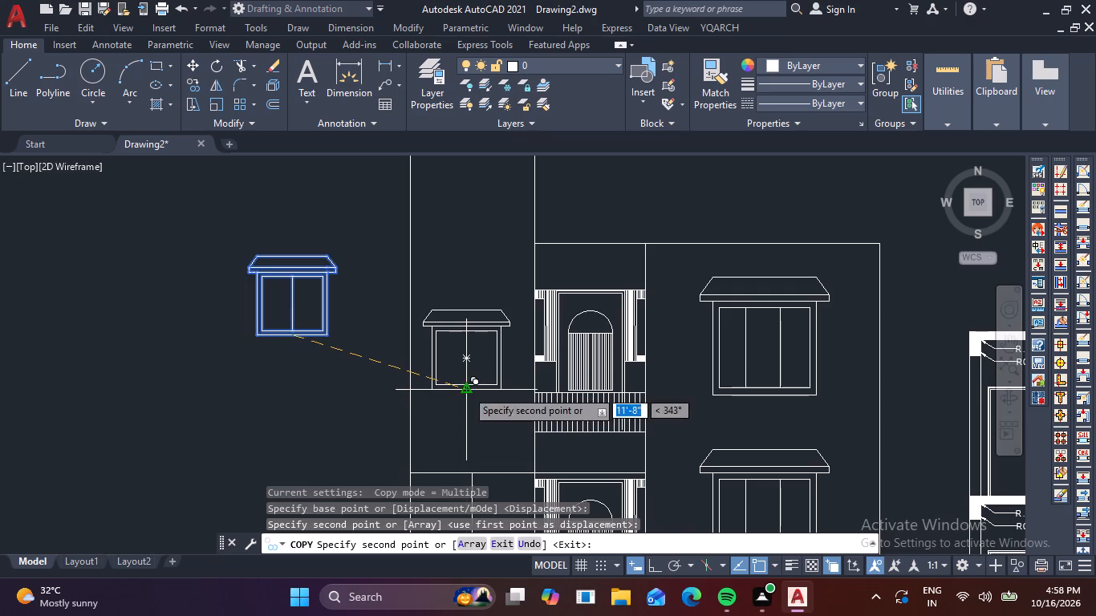
{"action": "middle_click_drag", "start_coordinate": [473, 257], "coordinate": [481, 381]}
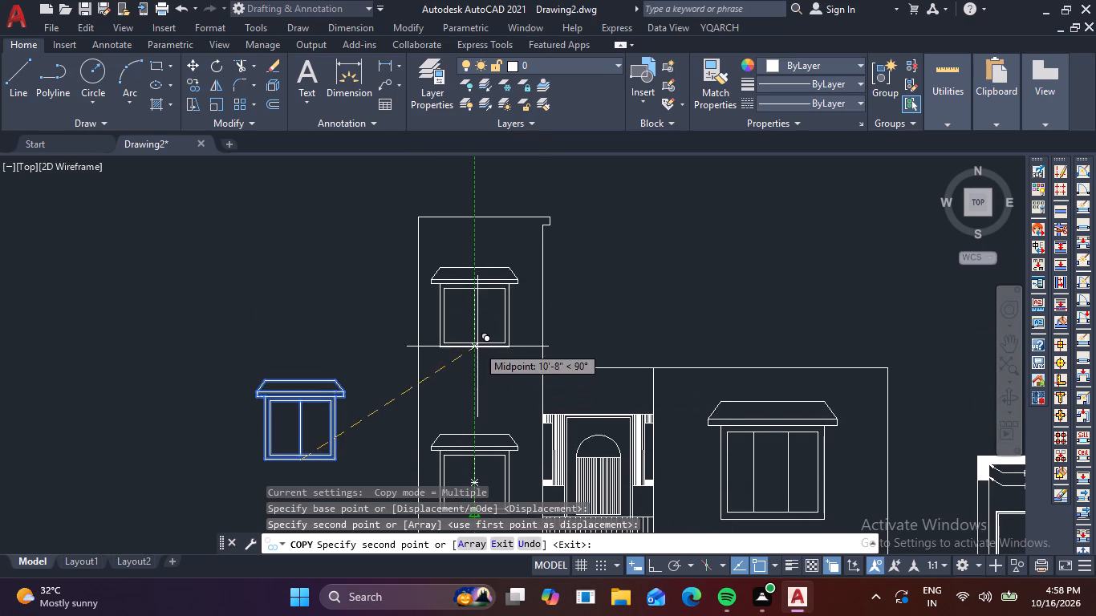
{"action": "left_click", "coordinate": [480, 342]}
{"action": "key", "text": "Escape"}
Copy the upper bay's railing straight up the bay to roof level above the upper door.
{"action": "scroll", "coordinate": [551, 383], "scroll_direction": "down", "scroll_amount": 2}
{"action": "middle_click_drag", "start_coordinate": [552, 390], "coordinate": [532, 289]}
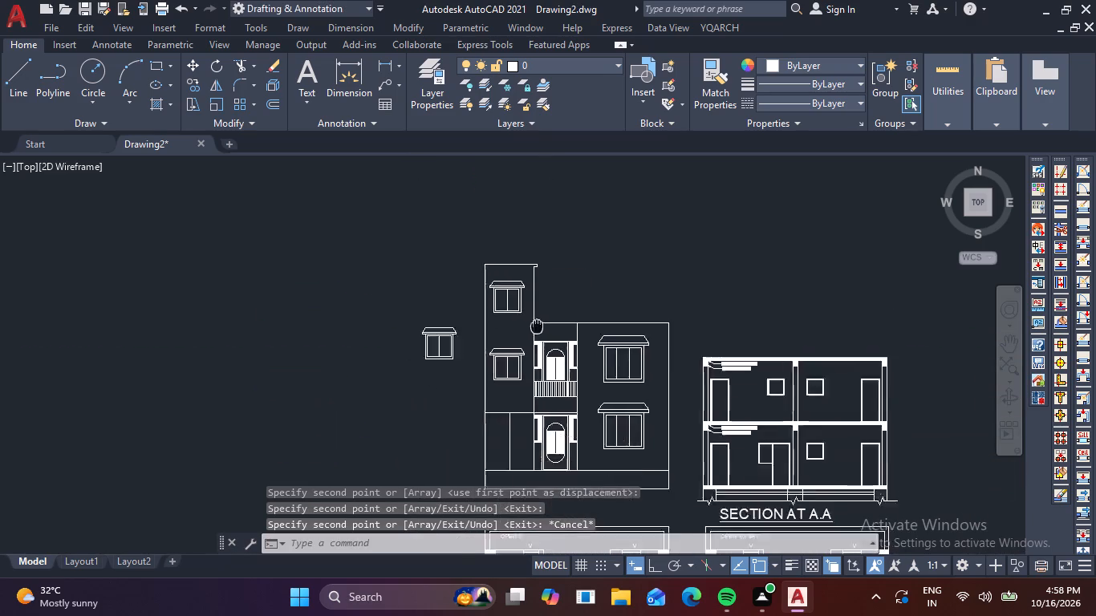
{"action": "middle_click_drag", "start_coordinate": [532, 289], "coordinate": [526, 229]}
{"action": "scroll", "coordinate": [542, 343], "scroll_direction": "up", "scroll_amount": 4}
{"action": "middle_click_drag", "start_coordinate": [547, 309], "coordinate": [600, 532]}
{"action": "middle_click_drag", "start_coordinate": [540, 289], "coordinate": [543, 302]}
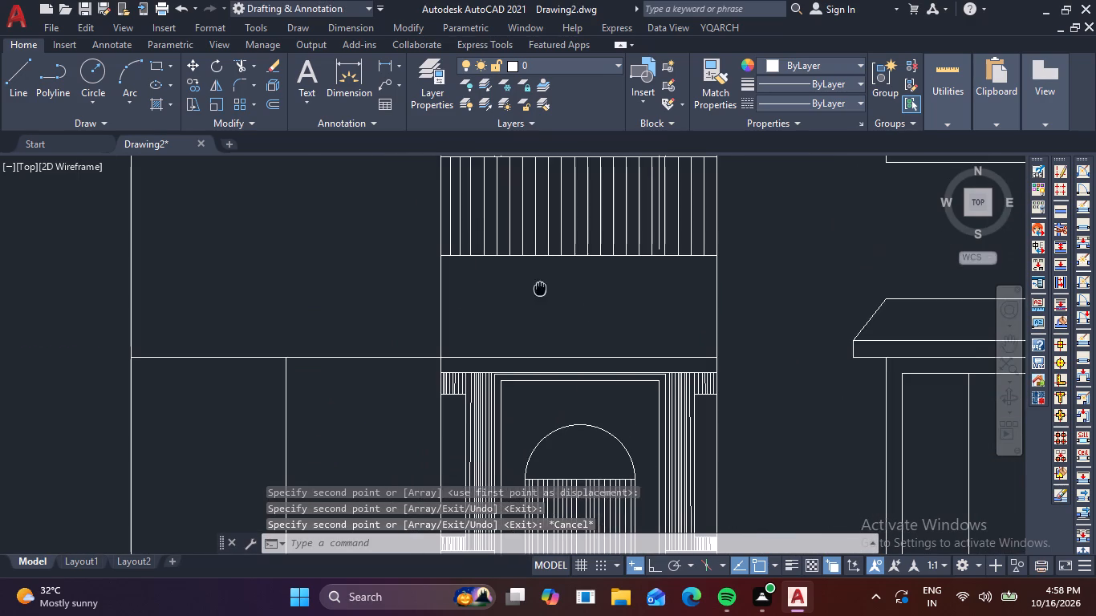
{"action": "middle_click_drag", "start_coordinate": [543, 302], "coordinate": [538, 364]}
{"action": "left_click", "coordinate": [427, 221]}
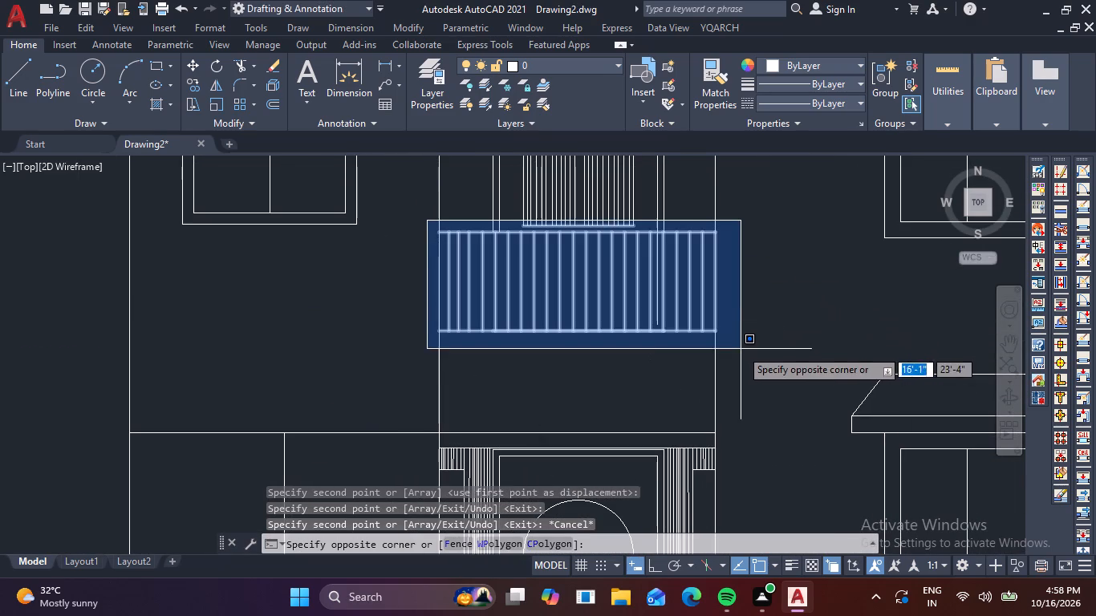
{"action": "left_click", "coordinate": [738, 369]}
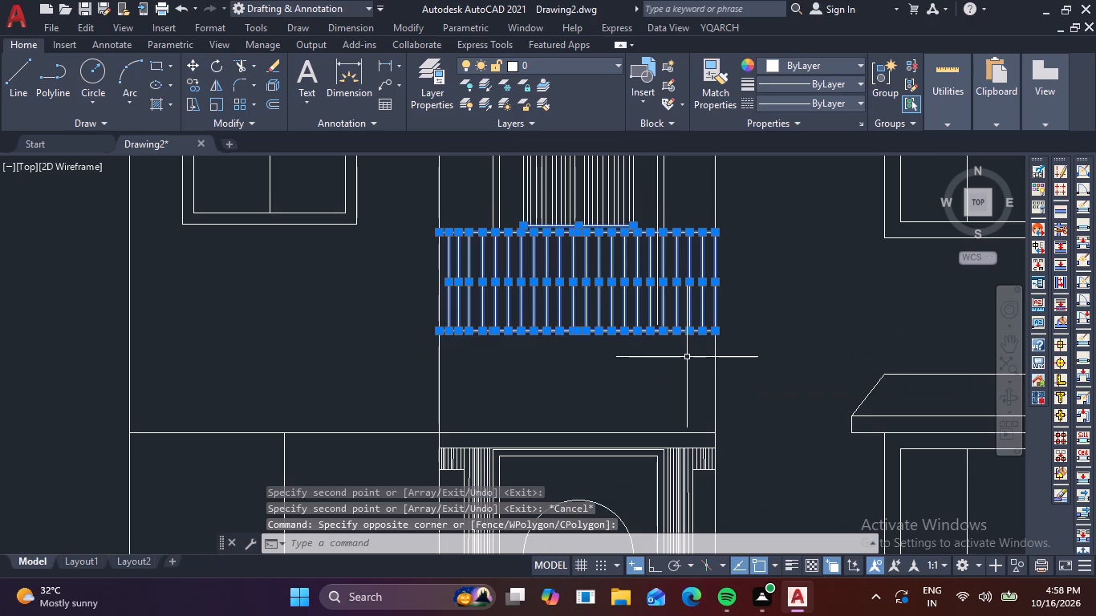
{"action": "key", "text": "c"}
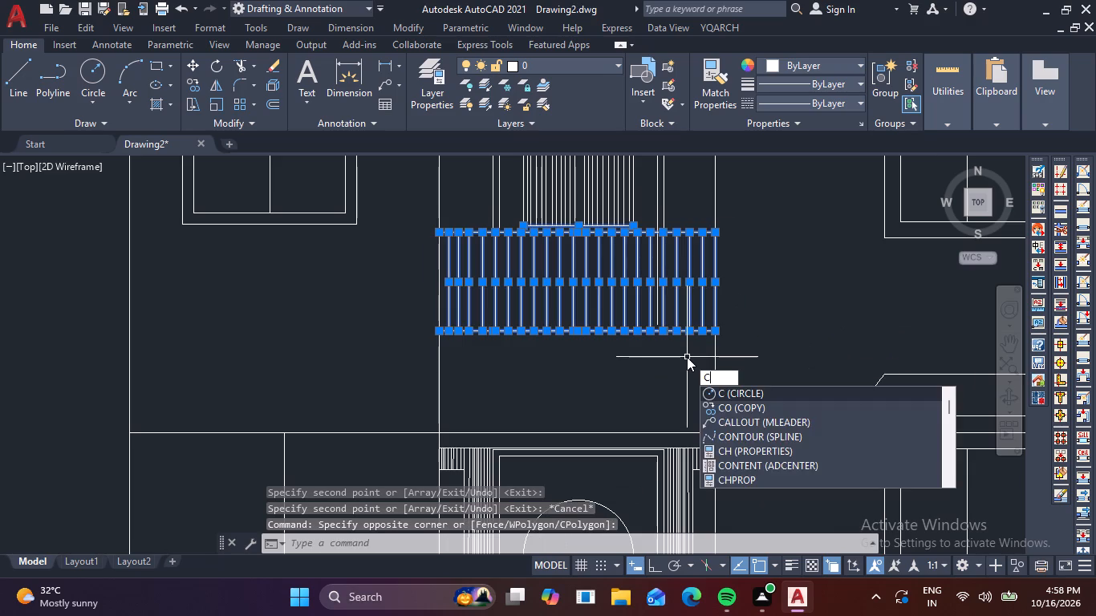
{"action": "type", "text": "O"}
{"action": "key", "text": "space"}
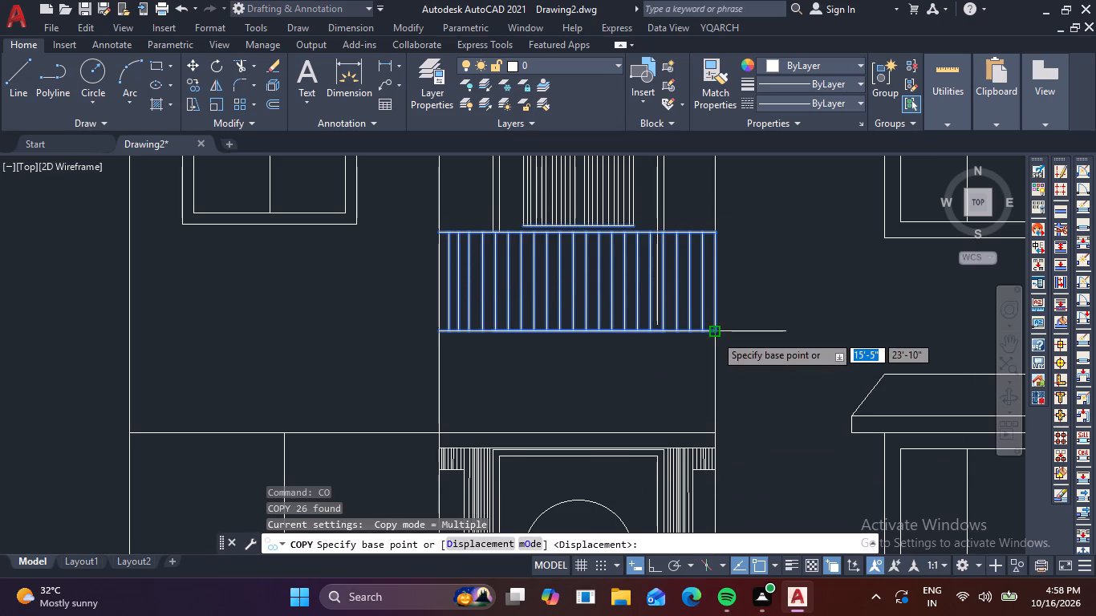
{"action": "left_click", "coordinate": [715, 334]}
{"action": "scroll", "coordinate": [723, 296], "scroll_direction": "down", "scroll_amount": 3}
{"action": "middle_click_drag", "start_coordinate": [723, 296], "coordinate": [711, 432]}
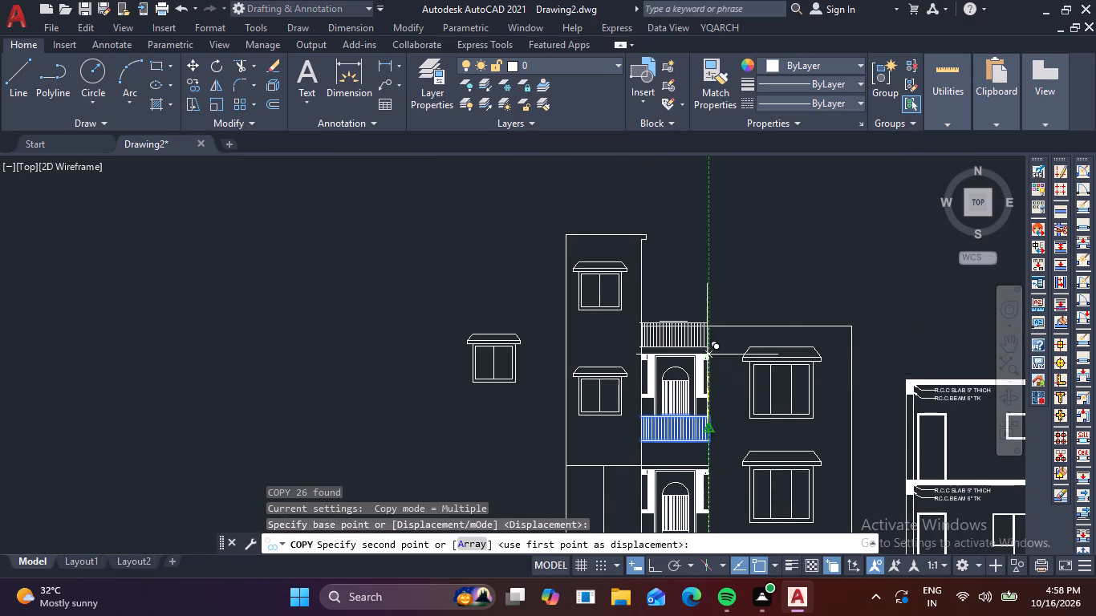
{"action": "scroll", "coordinate": [702, 356], "scroll_direction": "up", "scroll_amount": 3}
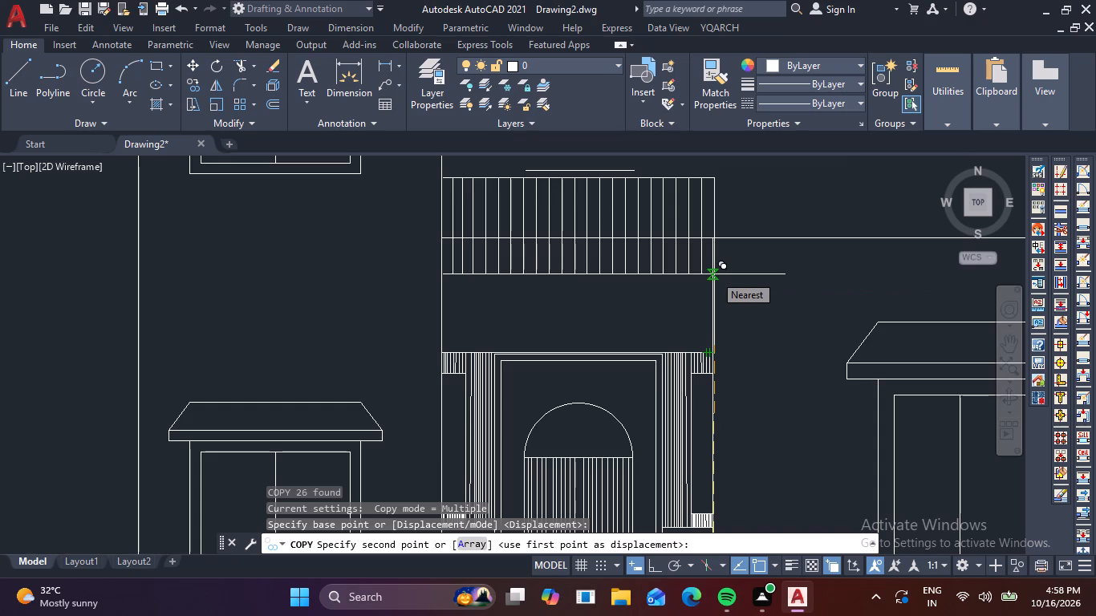
{"action": "left_click", "coordinate": [714, 274]}
{"action": "key", "text": "Escape"}
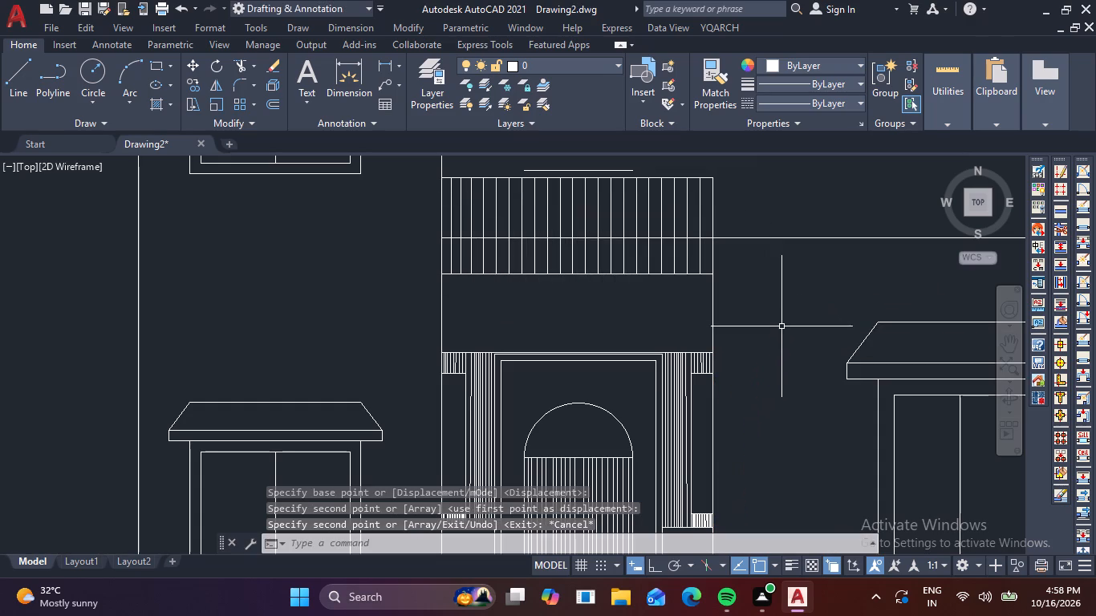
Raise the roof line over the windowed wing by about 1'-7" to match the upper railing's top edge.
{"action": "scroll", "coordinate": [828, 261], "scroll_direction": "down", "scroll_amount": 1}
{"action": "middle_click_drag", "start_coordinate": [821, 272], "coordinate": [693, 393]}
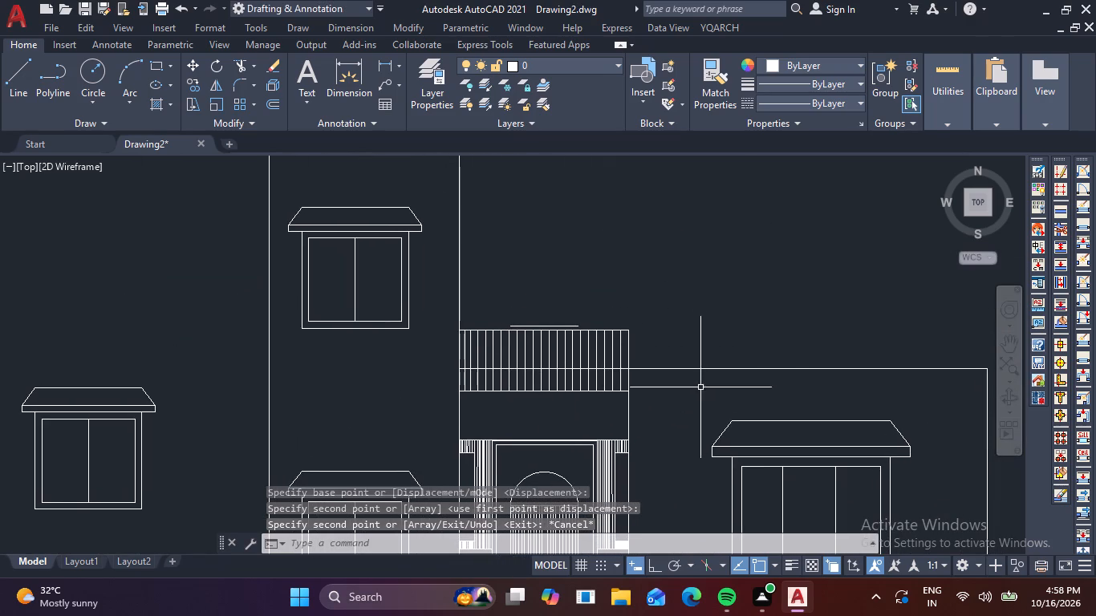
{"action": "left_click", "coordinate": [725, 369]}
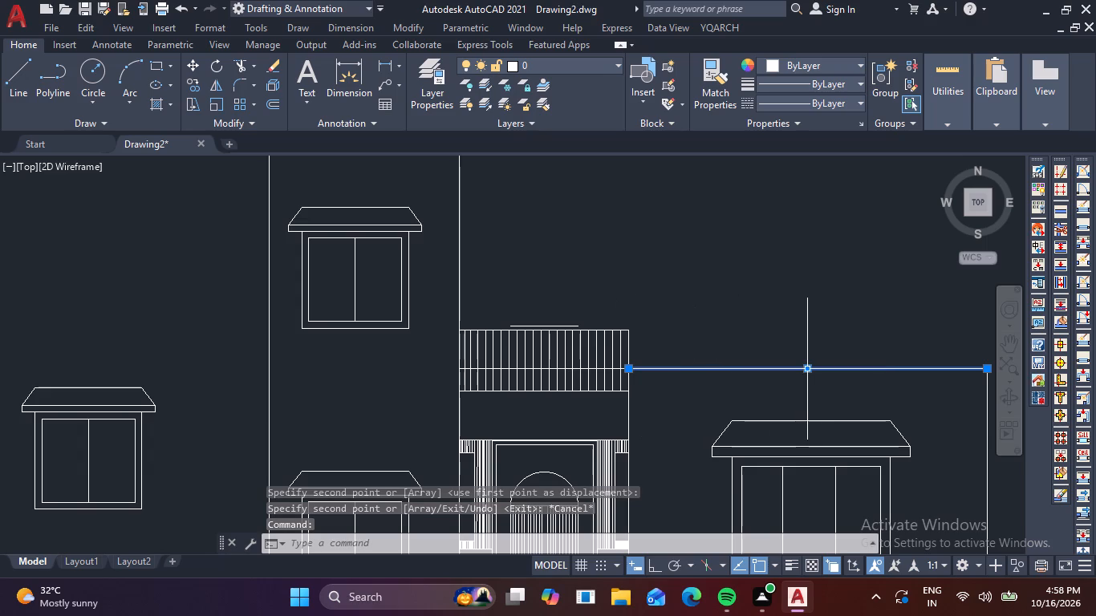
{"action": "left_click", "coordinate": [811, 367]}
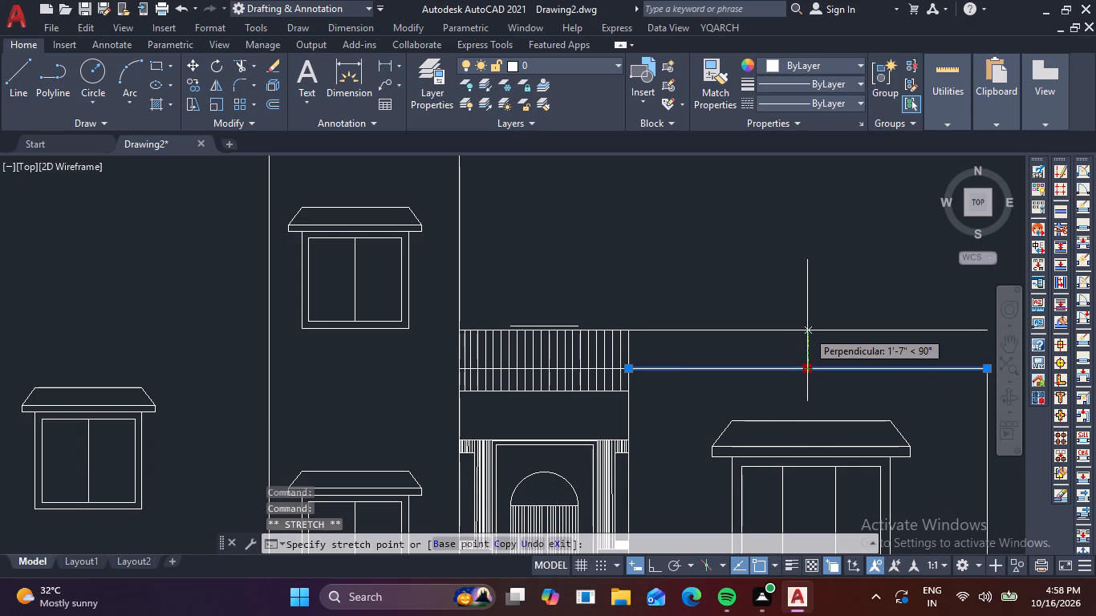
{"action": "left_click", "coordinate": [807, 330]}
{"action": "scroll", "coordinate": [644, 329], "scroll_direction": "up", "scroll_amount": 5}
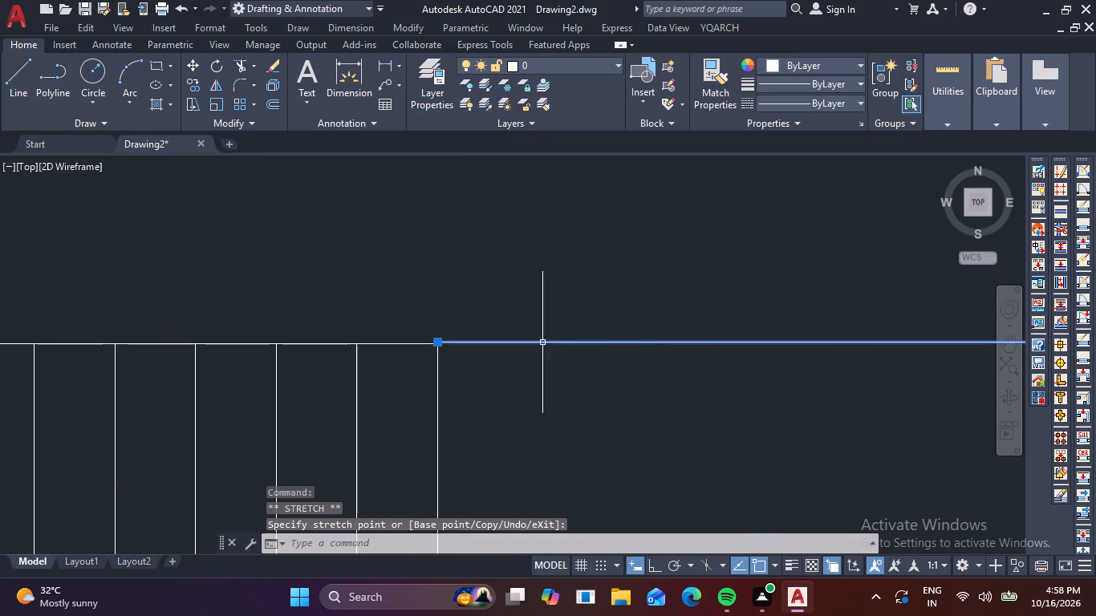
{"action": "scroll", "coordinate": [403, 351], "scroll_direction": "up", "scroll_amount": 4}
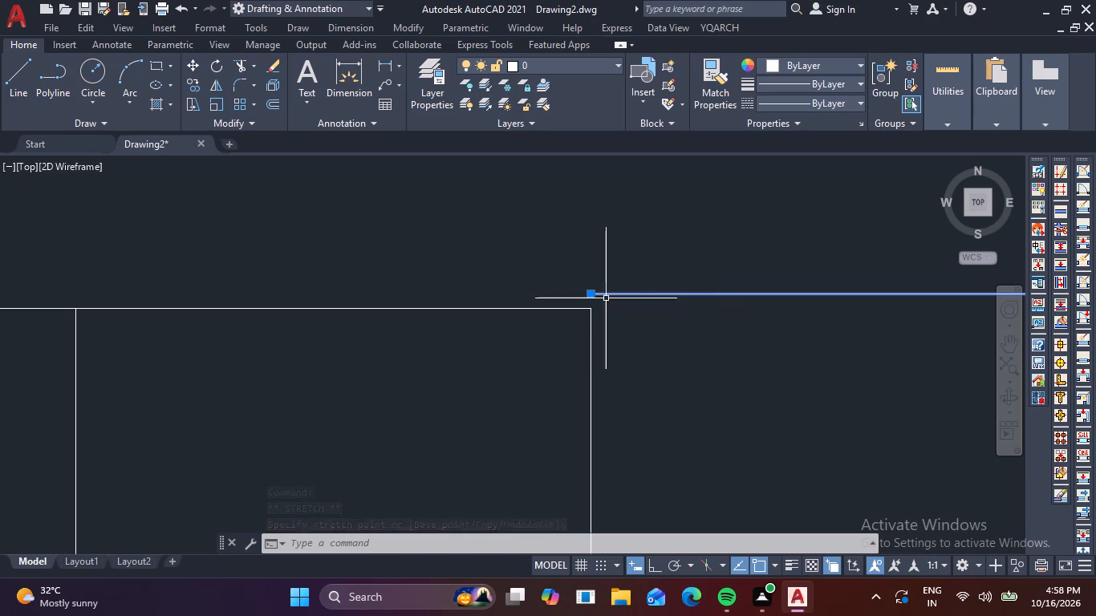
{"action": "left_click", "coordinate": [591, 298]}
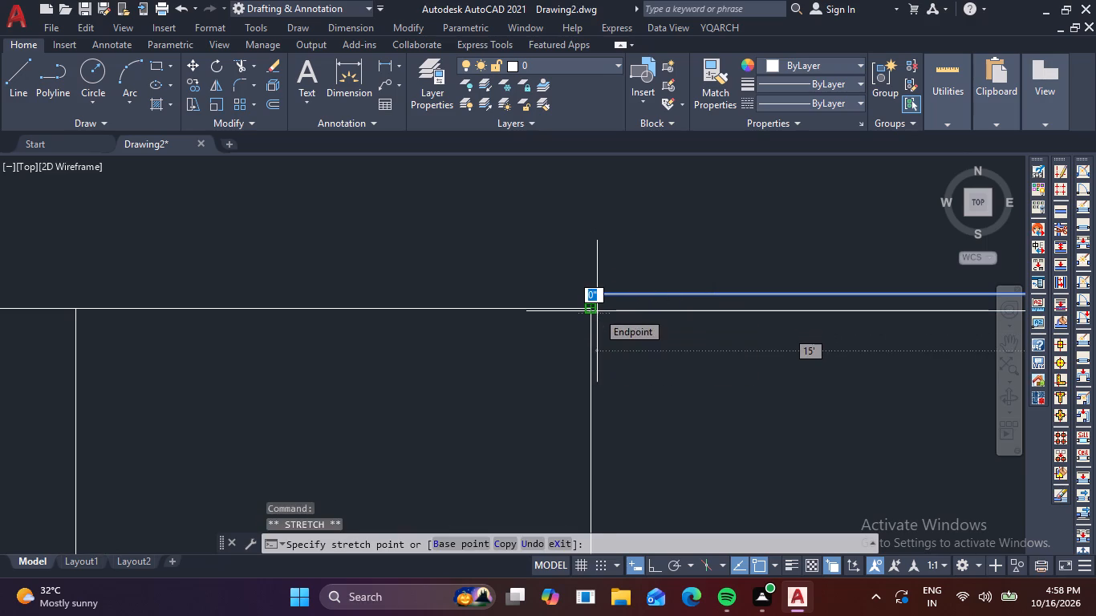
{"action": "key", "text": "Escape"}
Erase the roof line over the windowed wing.
{"action": "scroll", "coordinate": [748, 317], "scroll_direction": "down", "scroll_amount": 4}
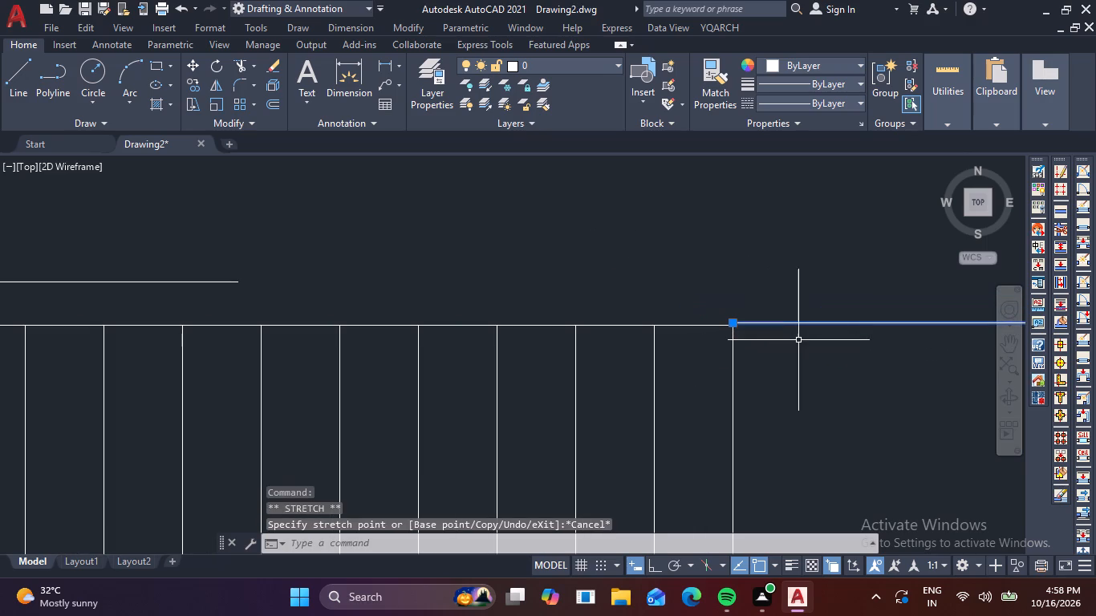
{"action": "middle_click_drag", "start_coordinate": [798, 340], "coordinate": [659, 311]}
{"action": "scroll", "coordinate": [610, 318], "scroll_direction": "up", "scroll_amount": 3}
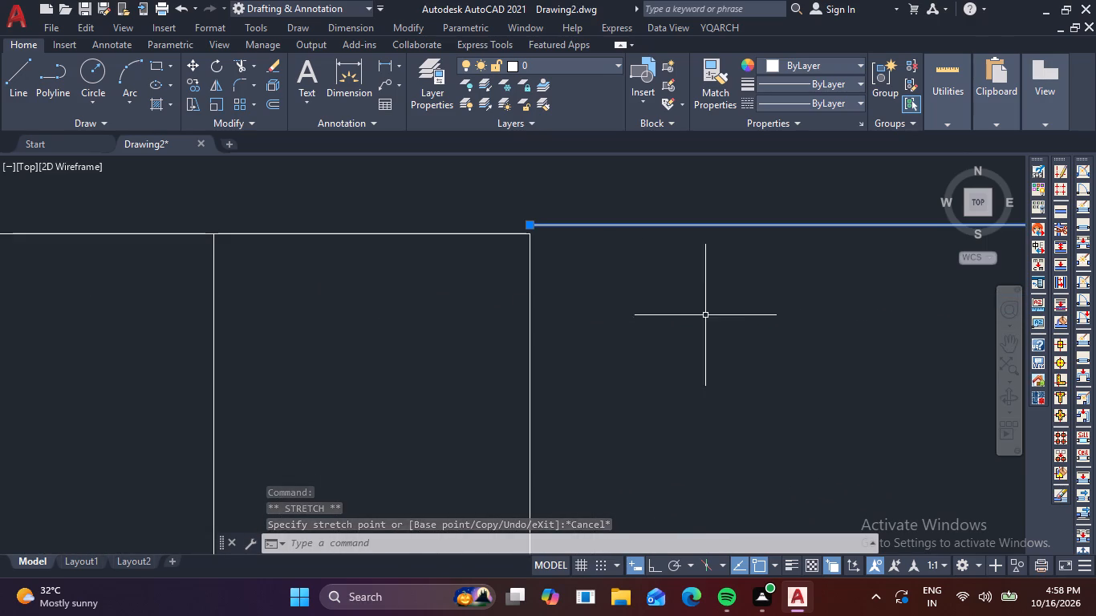
{"action": "scroll", "coordinate": [745, 314], "scroll_direction": "down", "scroll_amount": 4}
{"action": "scroll", "coordinate": [831, 331], "scroll_direction": "down", "scroll_amount": 2}
{"action": "middle_click_drag", "start_coordinate": [857, 342], "coordinate": [420, 315]}
{"action": "scroll", "coordinate": [510, 318], "scroll_direction": "down", "scroll_amount": 3}
{"action": "key", "text": "Delete"}
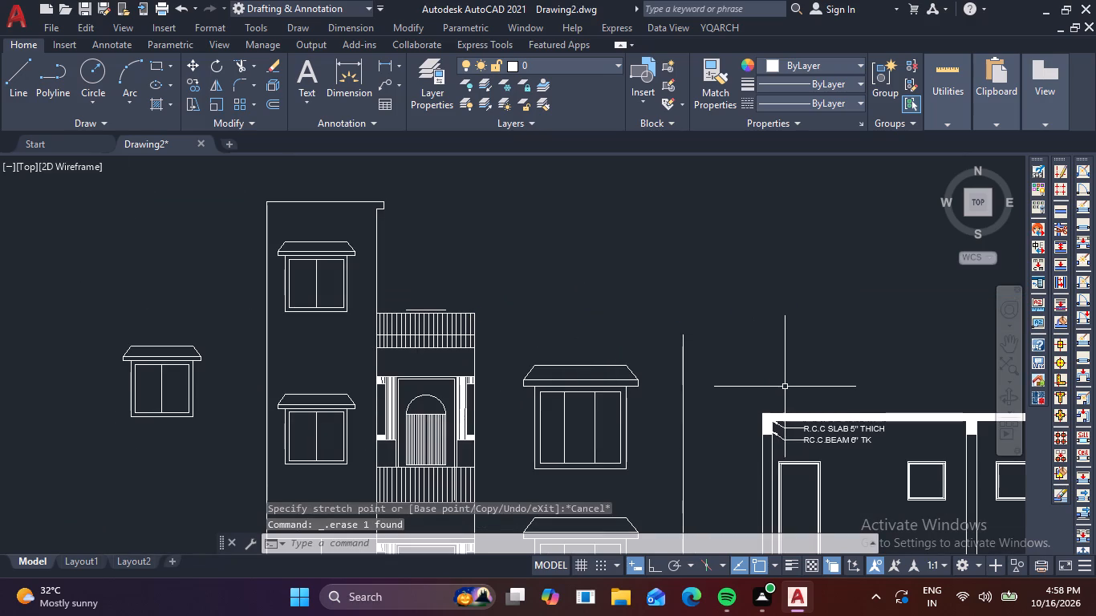
With Ortho on, draw a roof line about 15' long from the upper railing's top-right corner, continuing down to the outer wall's top.
{"action": "key", "text": "l"}
{"action": "key", "text": "space"}
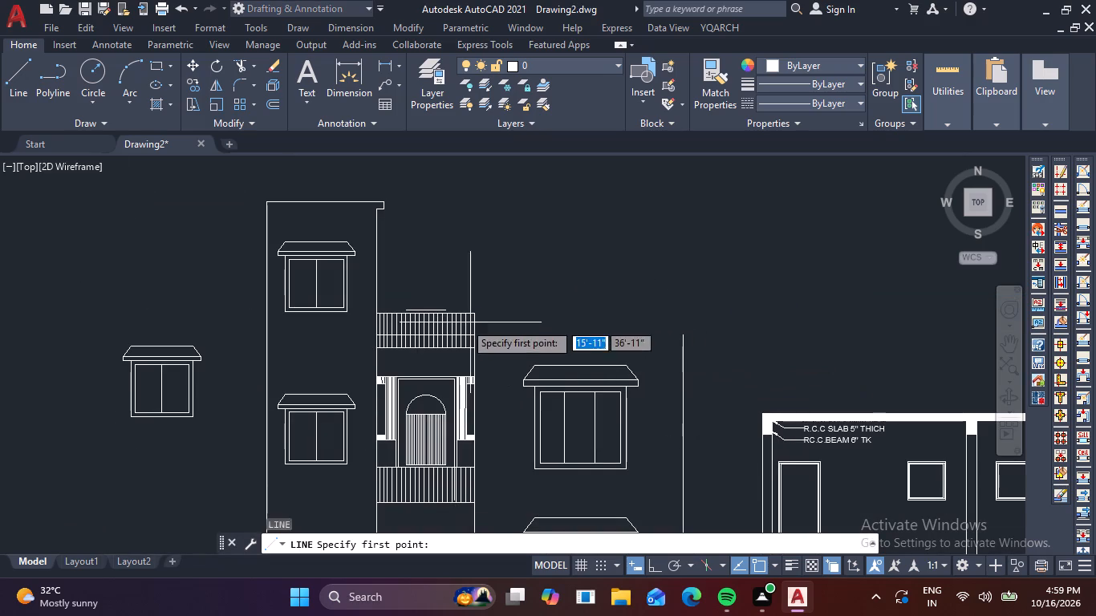
{"action": "scroll", "coordinate": [475, 312], "scroll_direction": "up", "scroll_amount": 2}
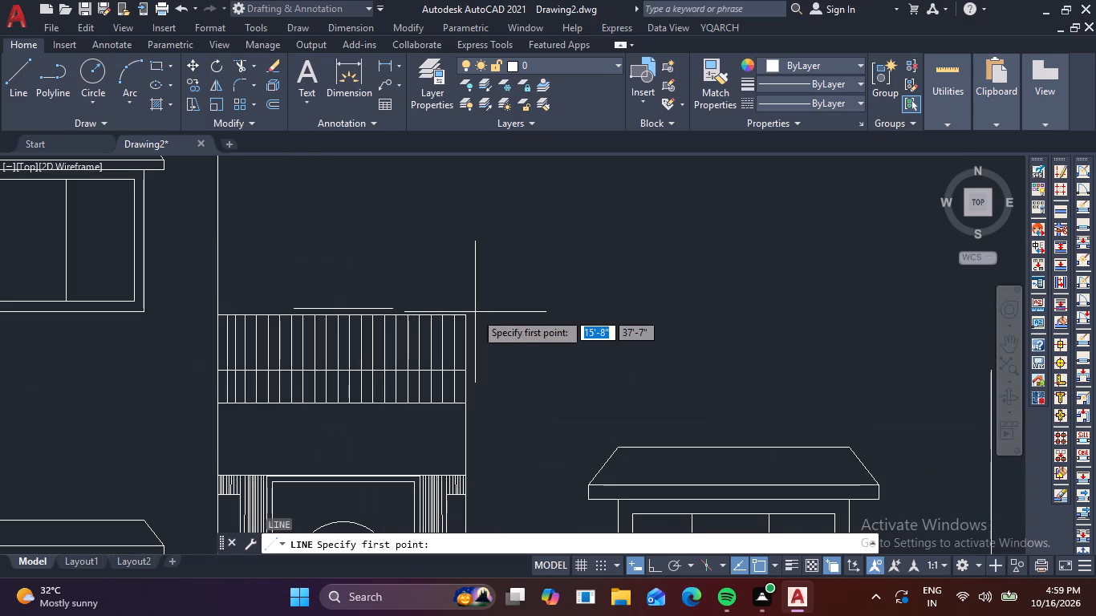
{"action": "left_click", "coordinate": [467, 318]}
{"action": "scroll", "coordinate": [706, 326], "scroll_direction": "down", "scroll_amount": 2}
{"action": "middle_click_drag", "start_coordinate": [710, 328], "coordinate": [616, 343]}
{"action": "key", "text": "F8"}
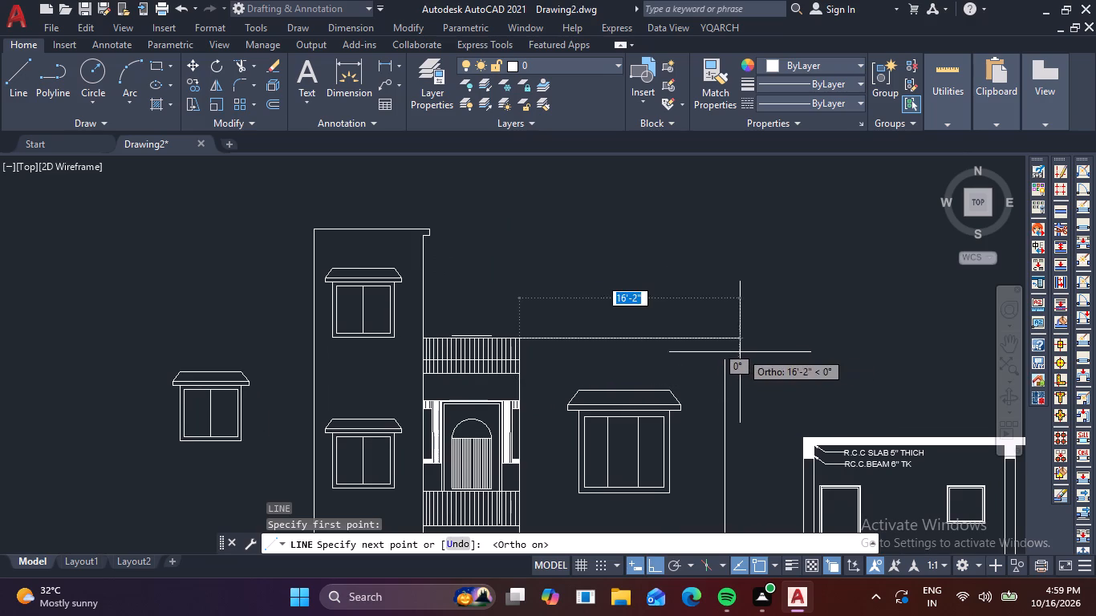
{"action": "left_click", "coordinate": [729, 335]}
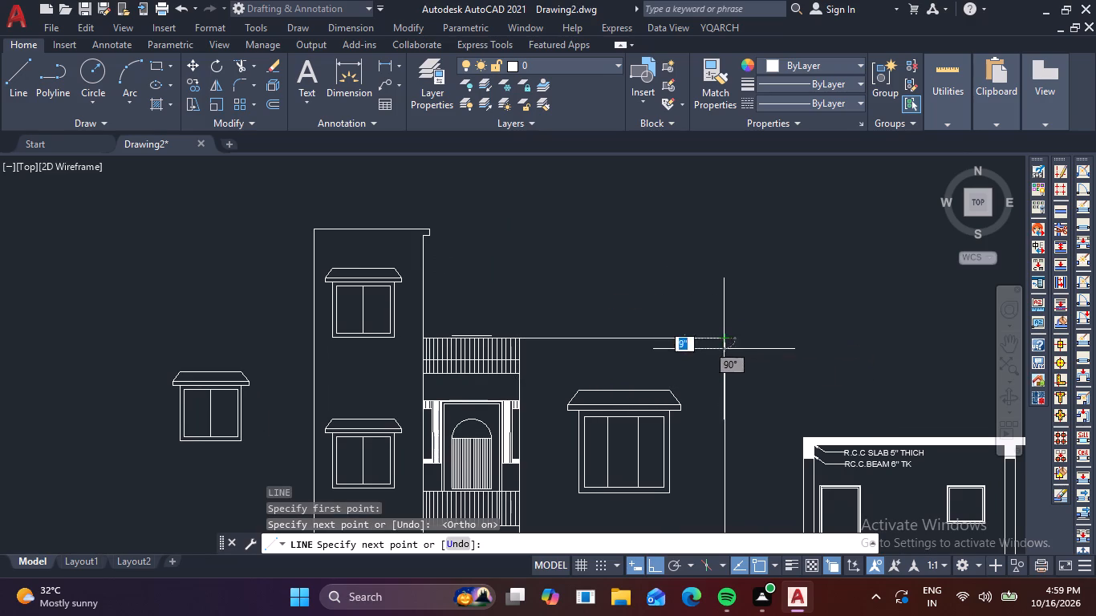
{"action": "left_click", "coordinate": [729, 355]}
{"action": "scroll", "coordinate": [736, 356], "scroll_direction": "up", "scroll_amount": 2}
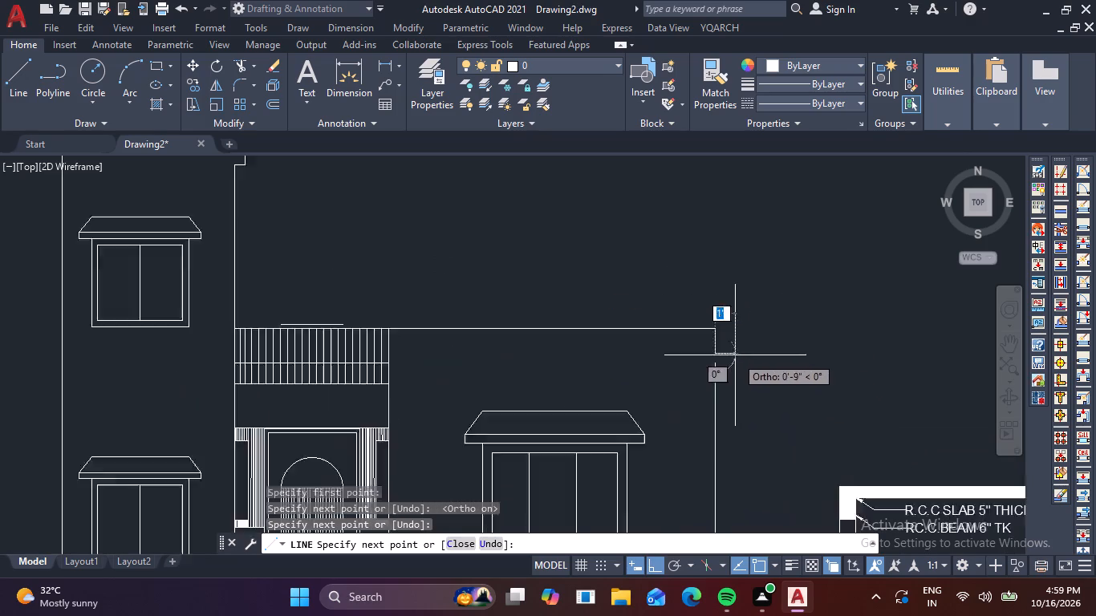
{"action": "scroll", "coordinate": [735, 355], "scroll_direction": "up", "scroll_amount": 2}
{"action": "left_click", "coordinate": [635, 387]}
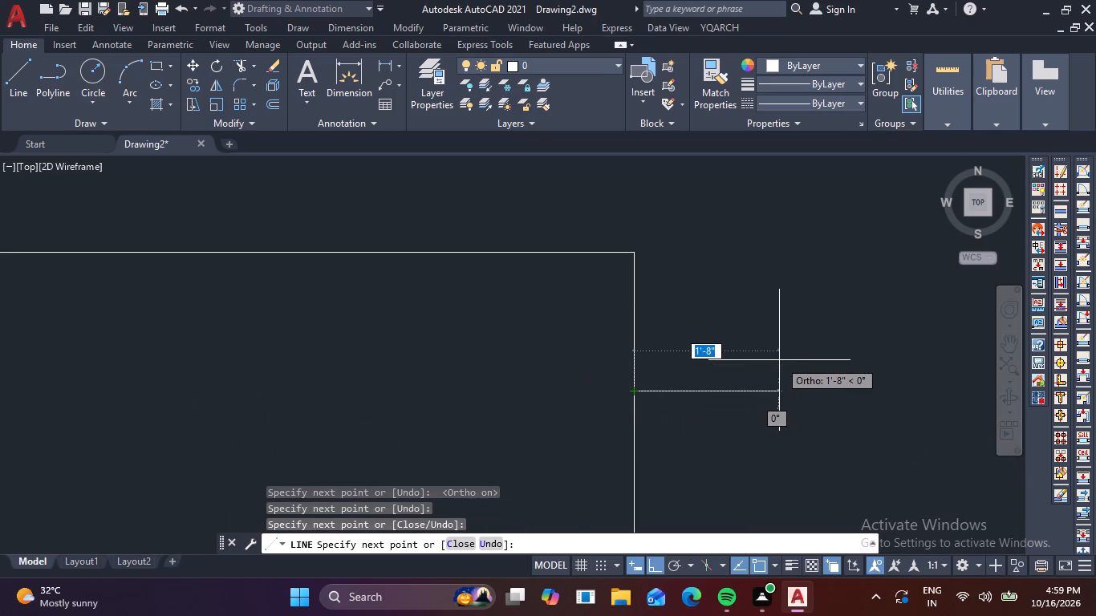
{"action": "key", "text": "Escape"}
Join the new vertical segments with the windowed wing's outer wall line into one line.
{"action": "scroll", "coordinate": [725, 359], "scroll_direction": "down", "scroll_amount": 1}
{"action": "left_click", "coordinate": [729, 403]}
{"action": "left_click", "coordinate": [624, 333]}
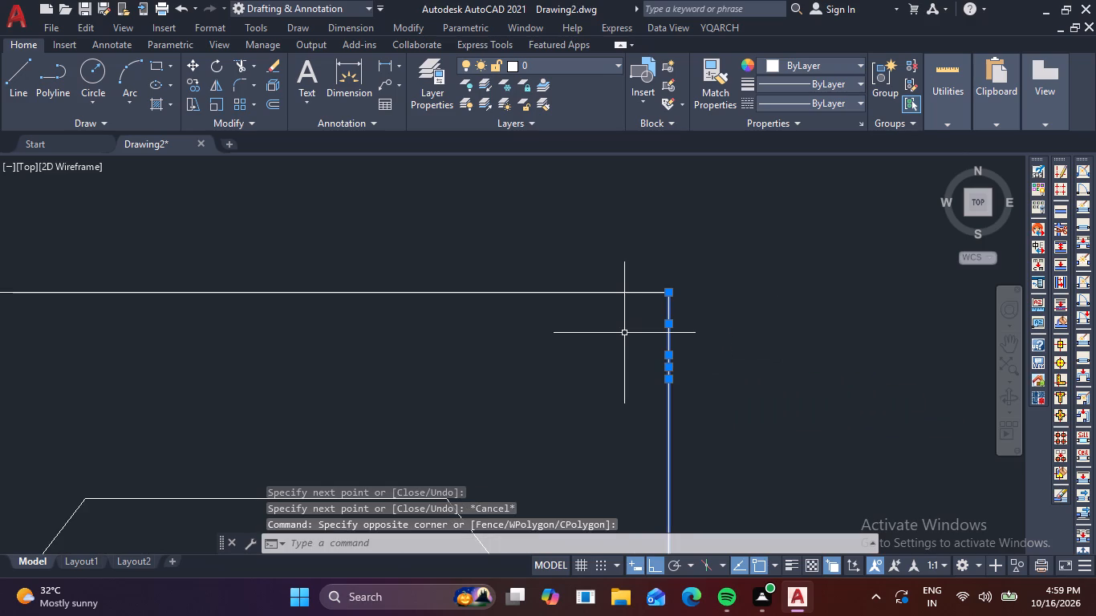
{"action": "key", "text": "j"}
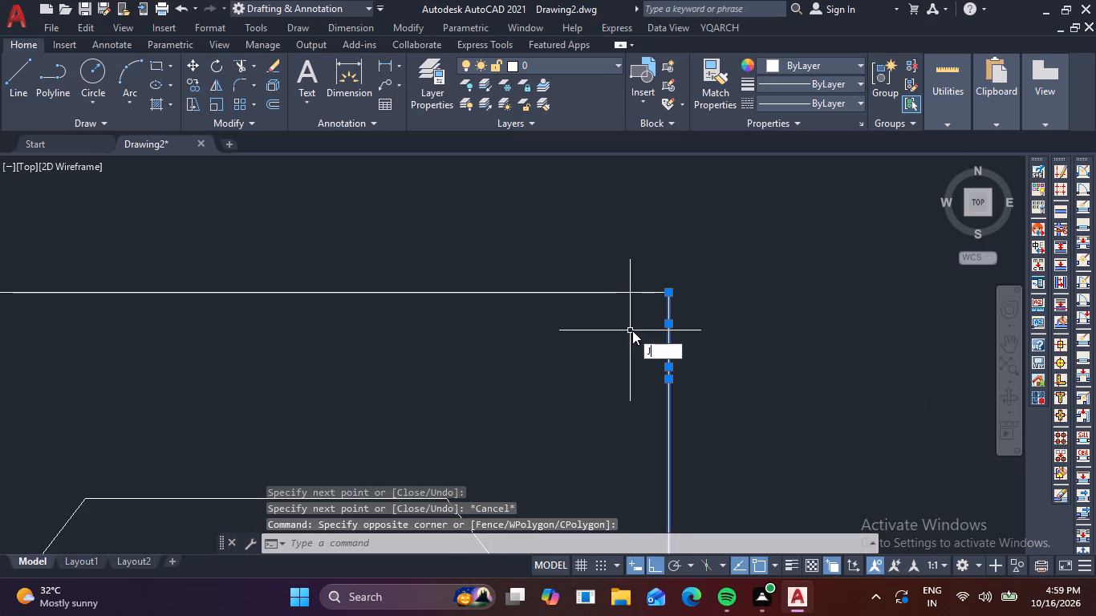
{"action": "key", "text": "space"}
Erase the stray short horizontal line above the copied upper railing.
{"action": "scroll", "coordinate": [636, 329], "scroll_direction": "down", "scroll_amount": 5}
{"action": "scroll", "coordinate": [530, 333], "scroll_direction": "up", "scroll_amount": 4}
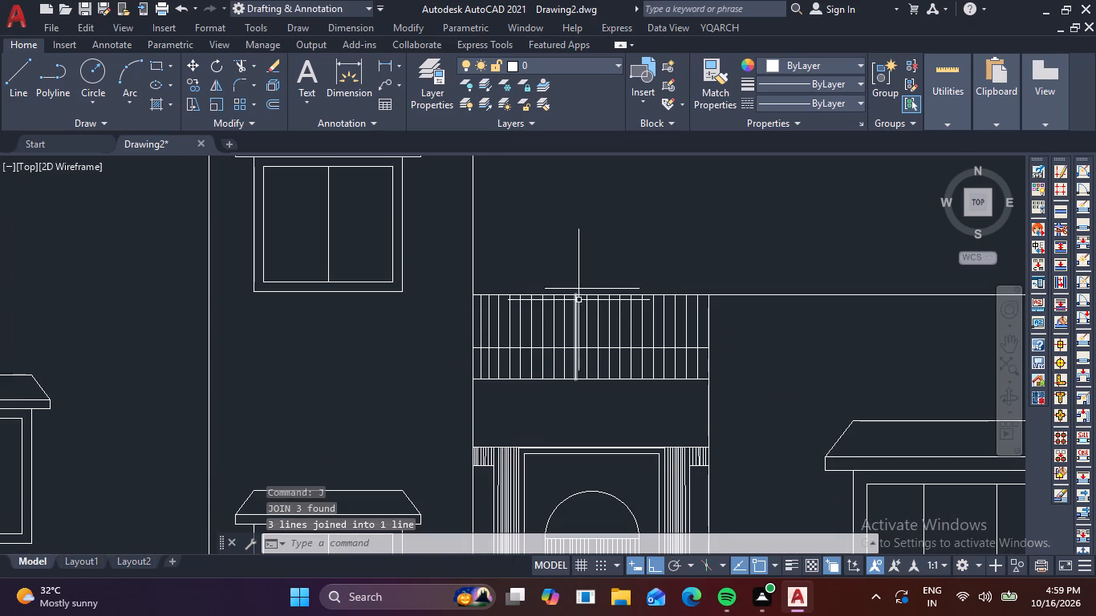
{"action": "left_click", "coordinate": [602, 286]}
{"action": "key", "text": "Delete"}
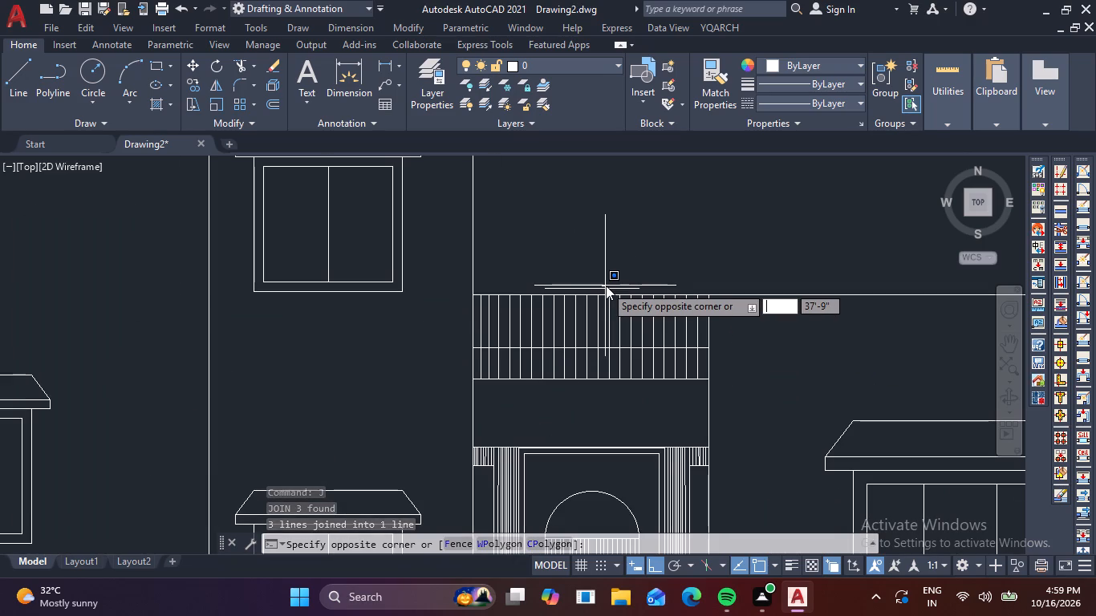
{"action": "left_click", "coordinate": [614, 272]}
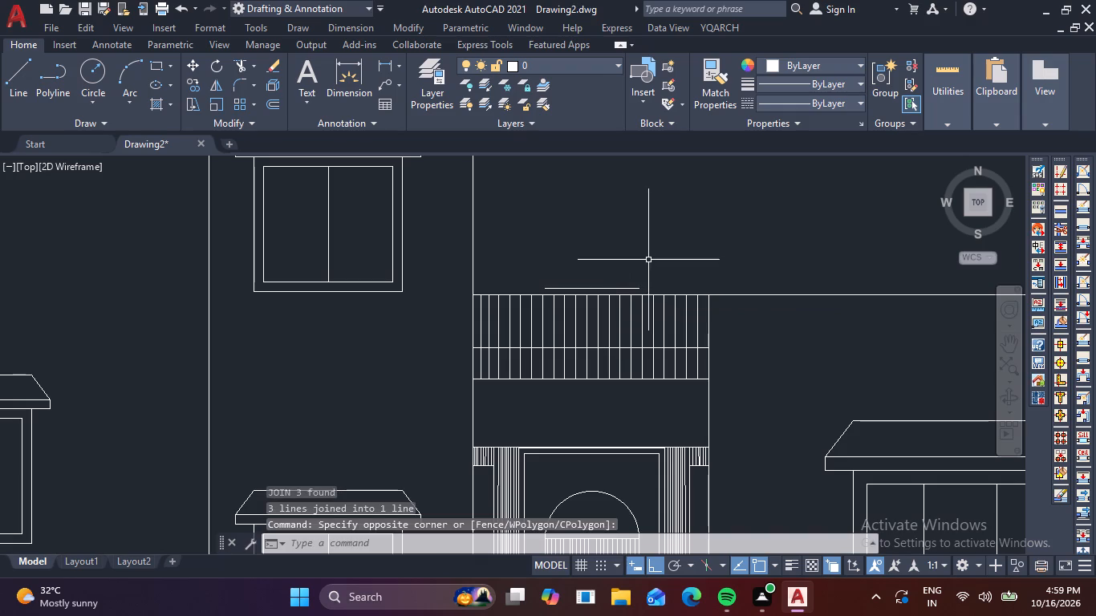
{"action": "left_click", "coordinate": [629, 288]}
{"action": "key", "text": "Delete"}
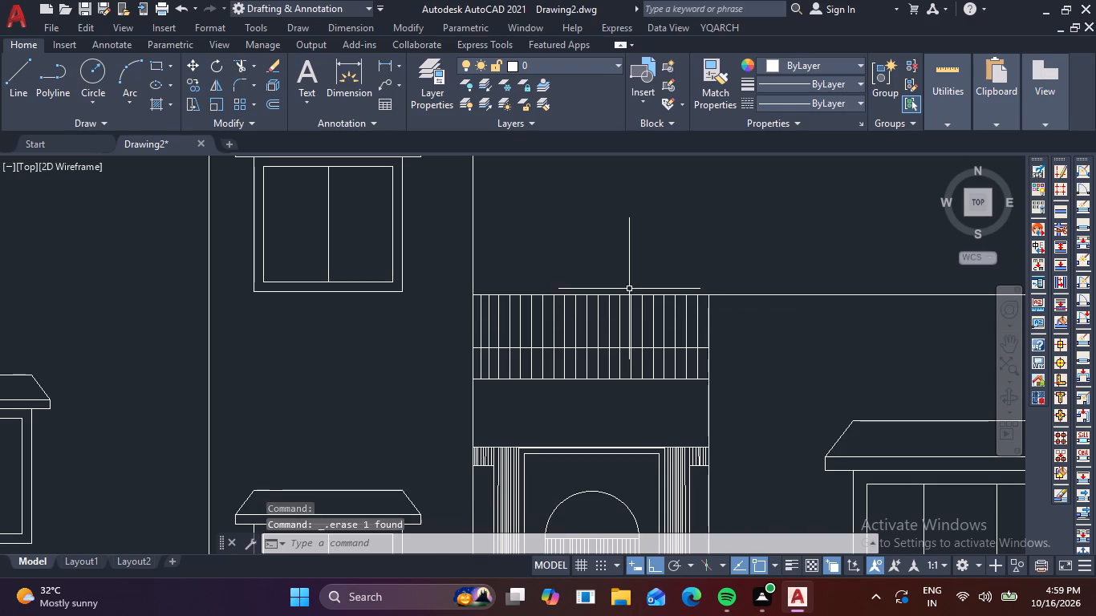
Erase the leftover reduced window standing in the empty area left of the tower.
{"action": "scroll", "coordinate": [631, 289], "scroll_direction": "down", "scroll_amount": 5}
{"action": "left_click", "coordinate": [584, 317]}
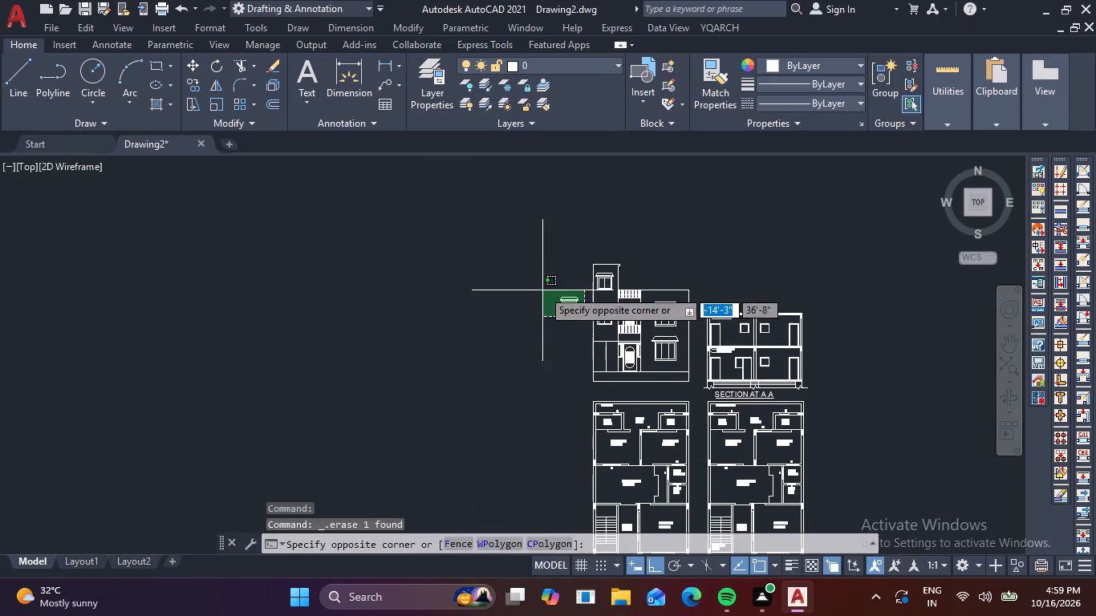
{"action": "left_click", "coordinate": [539, 288]}
{"action": "key", "text": "Delete"}
Copy the "SECTION AT A.A" title horizontally to the space beneath the front elevation.
{"action": "scroll", "coordinate": [546, 292], "scroll_direction": "down", "scroll_amount": 1}
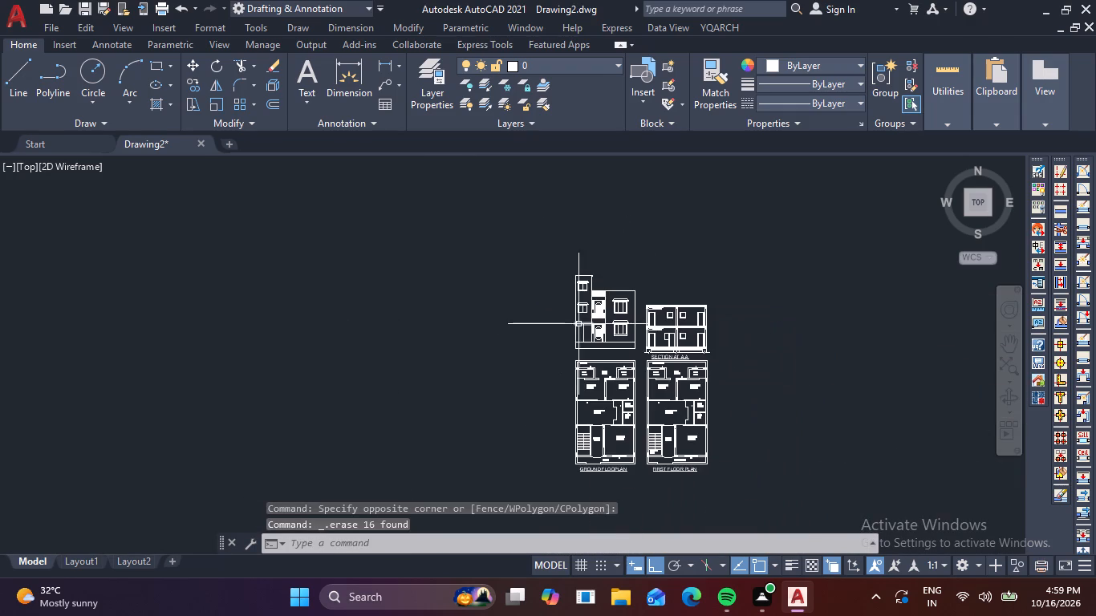
{"action": "scroll", "coordinate": [651, 359], "scroll_direction": "up", "scroll_amount": 3}
{"action": "left_click", "coordinate": [674, 355]}
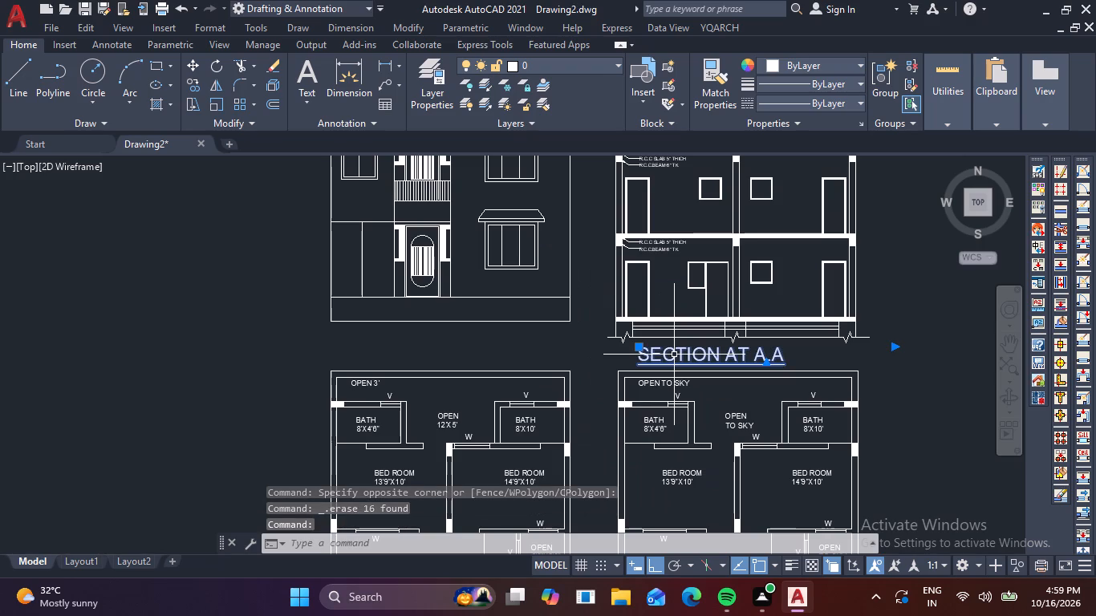
{"action": "type", "text": "CO"}
{"action": "key", "text": "space"}
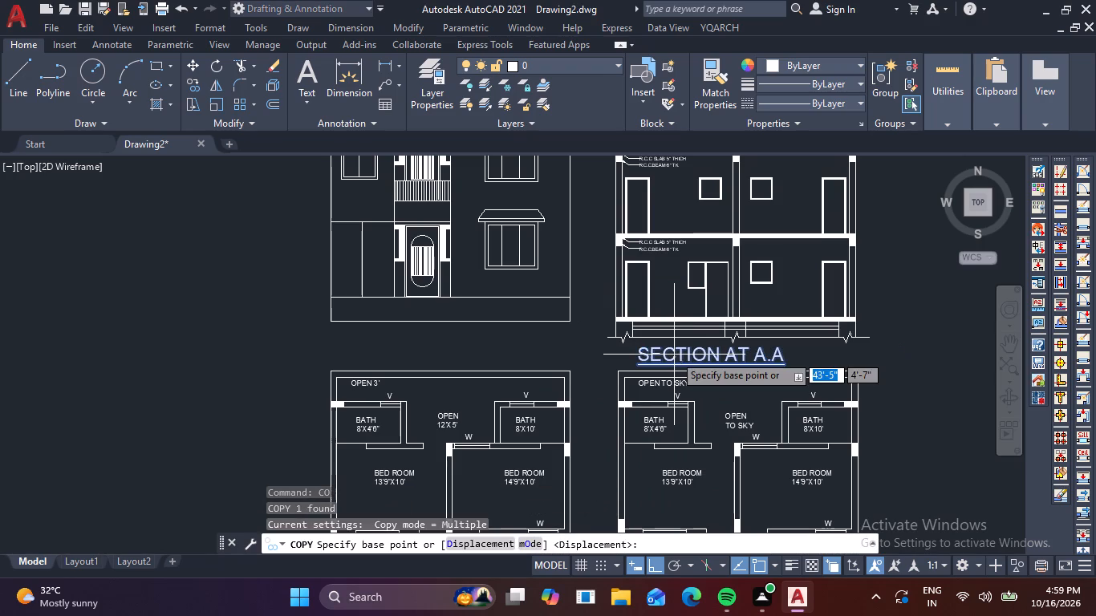
{"action": "left_click", "coordinate": [674, 355]}
{"action": "left_click", "coordinate": [405, 356]}
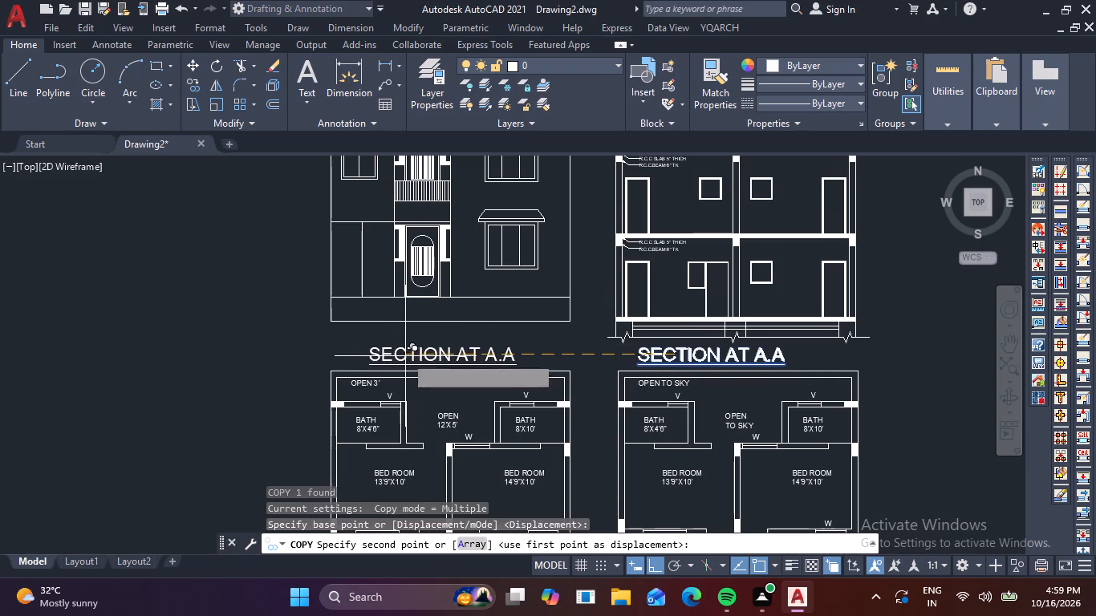
Change the text of the copied section title beneath the front elevation to "FRONT ELEVATION".
{"action": "key", "text": "Escape"}
{"action": "double_click", "coordinate": [507, 353]}
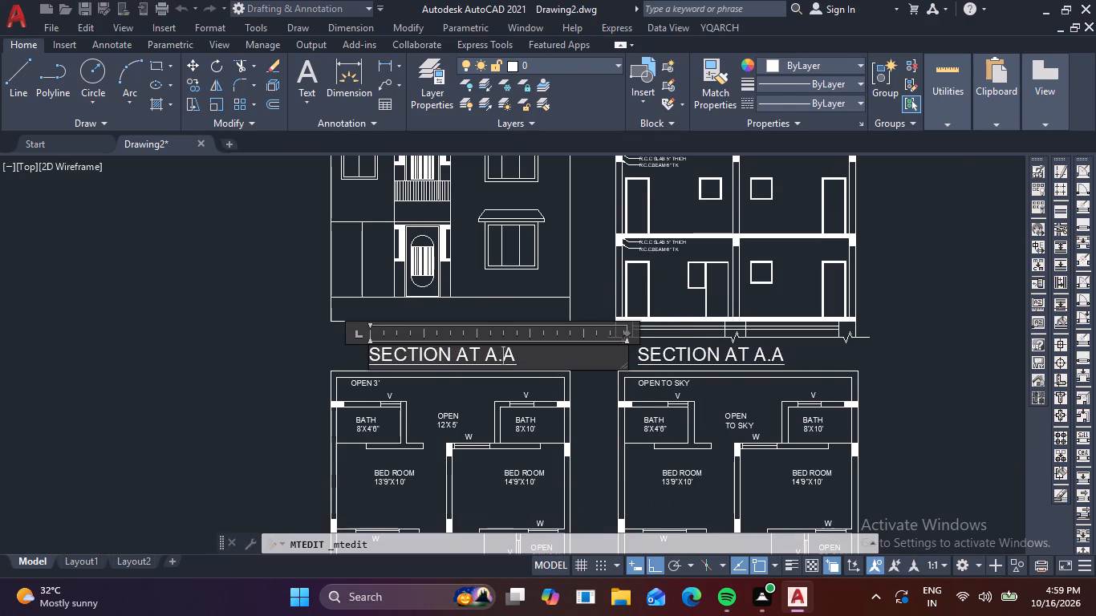
{"action": "left_click", "coordinate": [538, 356]}
{"action": "key", "text": "BackSpace"}
{"action": "key", "text": "BackSpace"}
{"action": "key", "text": "BackSpace"}
{"action": "key", "text": "BackSpace"}
{"action": "key", "text": "BackSpace"}
{"action": "key", "text": "BackSpace"}
{"action": "key", "text": "BackSpace"}
{"action": "key", "text": "BackSpace"}
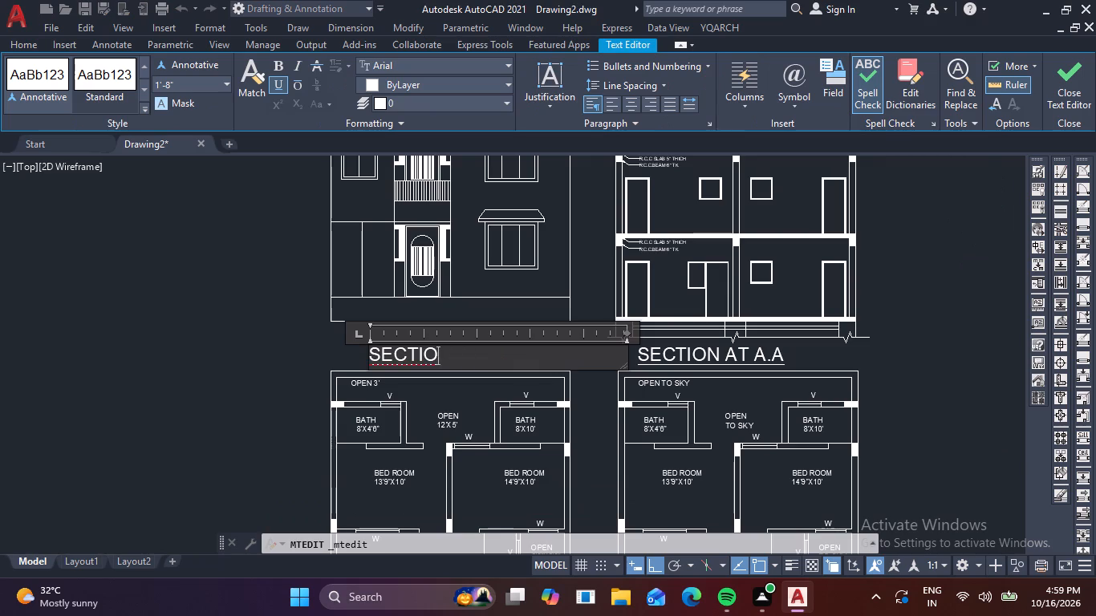
{"action": "key", "text": "BackSpace"}
{"action": "key", "text": "BackSpace"}
{"action": "key", "text": "BackSpace"}
{"action": "key", "text": "BackSpace"}
{"action": "key", "text": "BackSpace"}
{"action": "key", "text": "BackSpace"}
{"action": "key", "text": "BackSpace"}
{"action": "key", "text": "f"}
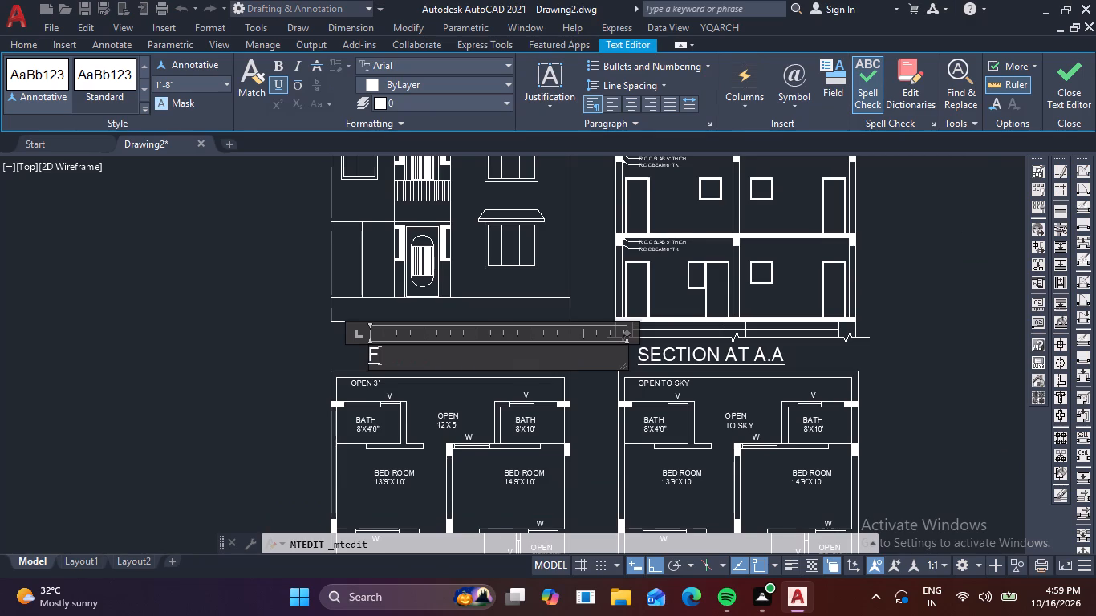
{"action": "type", "text": "ROUNT"}
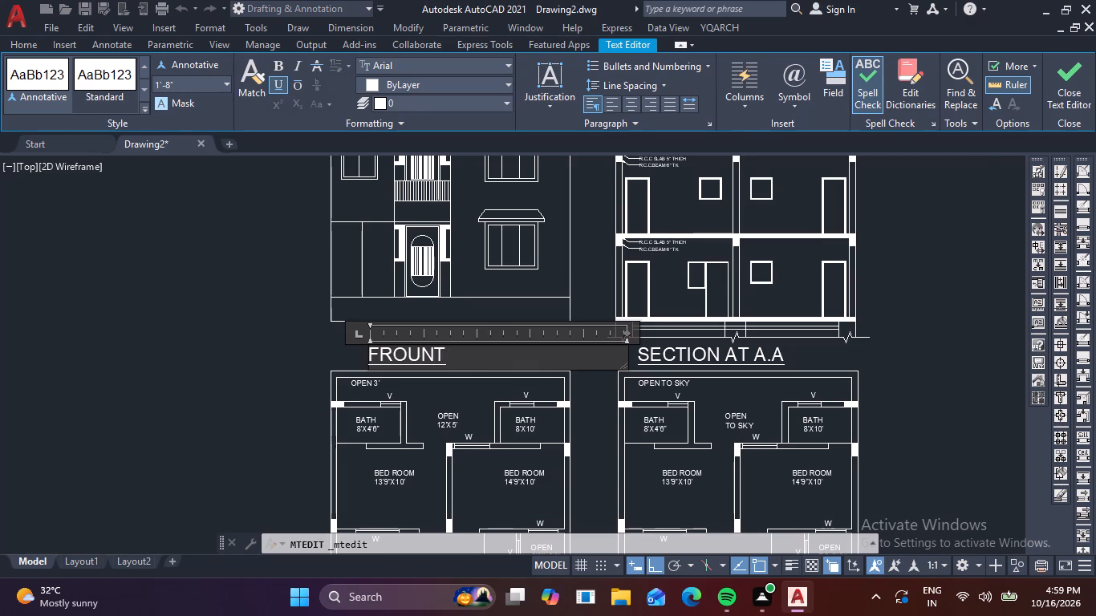
{"action": "key", "text": "BackSpace"}
{"action": "key", "text": "BackSpace"}
{"action": "key", "text": "BackSpace"}
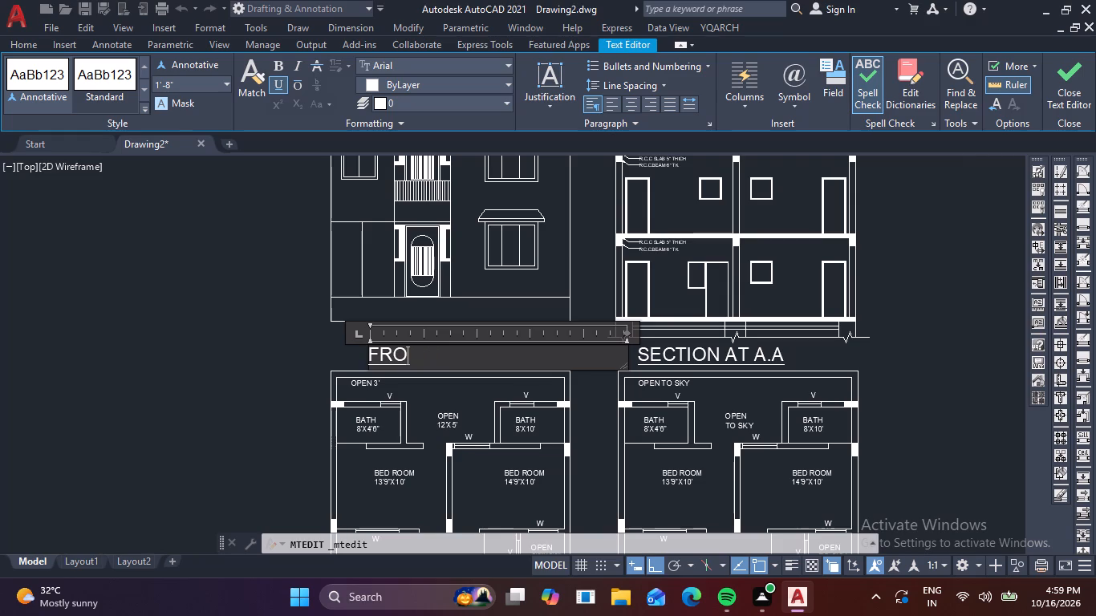
{"action": "type", "text": "NT"}
{"action": "key", "text": "space"}
{"action": "key", "text": "e"}
{"action": "type", "text": "LE"}
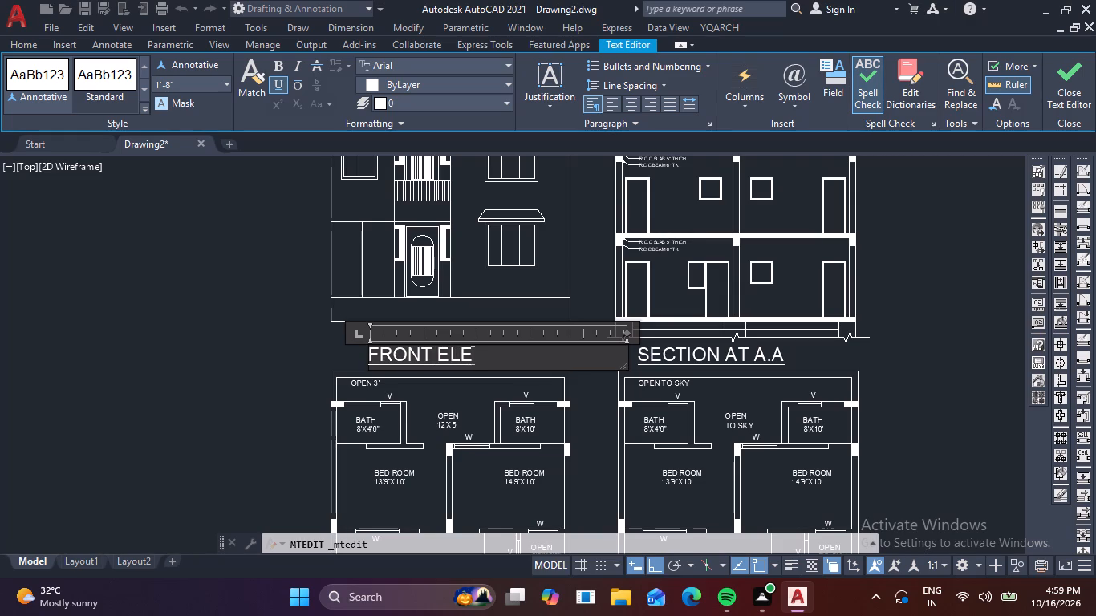
{"action": "type", "text": "VA"}
{"action": "type", "text": "TION"}
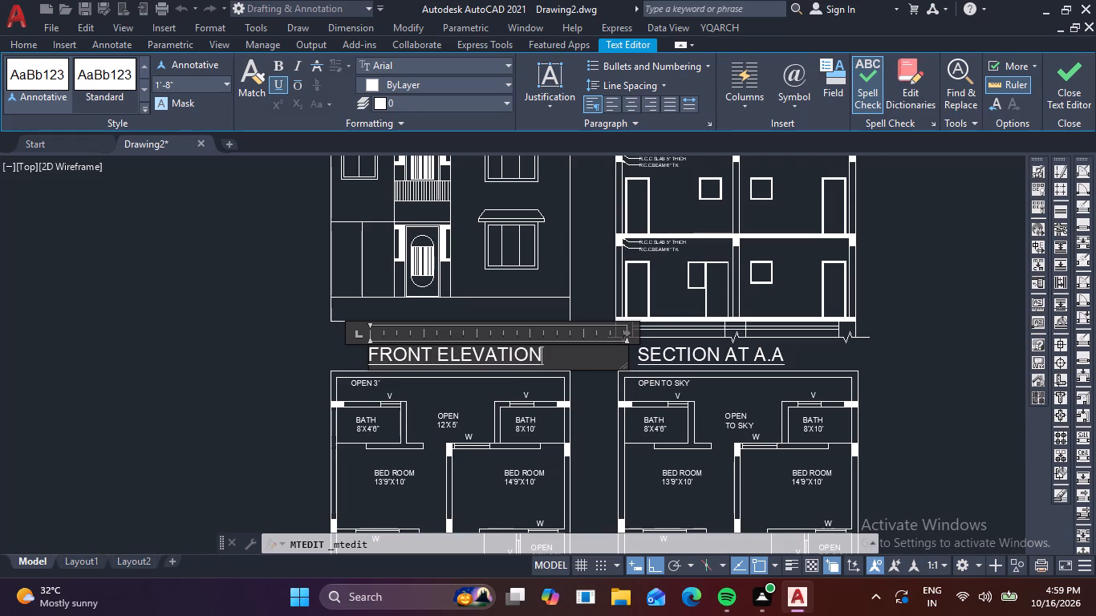
{"action": "left_click", "coordinate": [214, 356]}
Save the drawing in the Documents folder under the file name MUKESH.
{"action": "scroll", "coordinate": [279, 351], "scroll_direction": "down", "scroll_amount": 3}
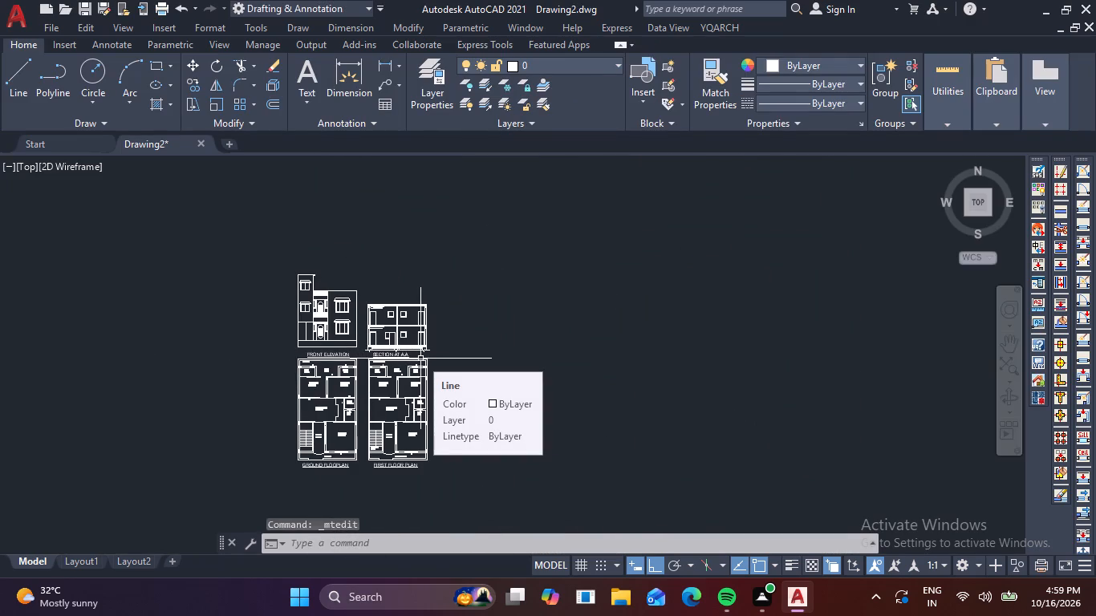
{"action": "key", "text": "ctrl+s"}
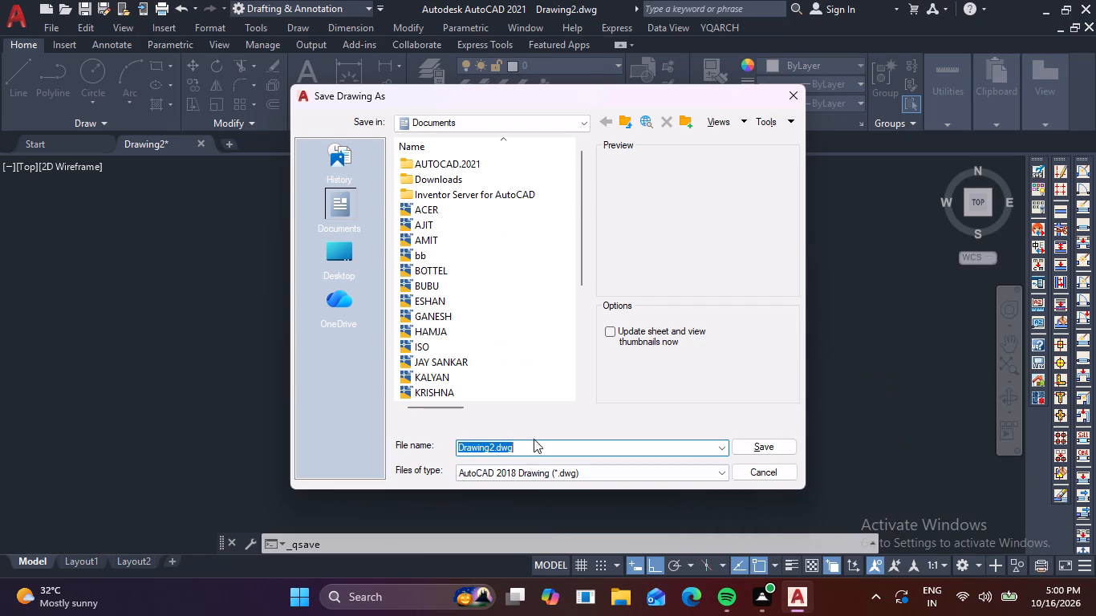
{"action": "key", "text": "BackSpace"}
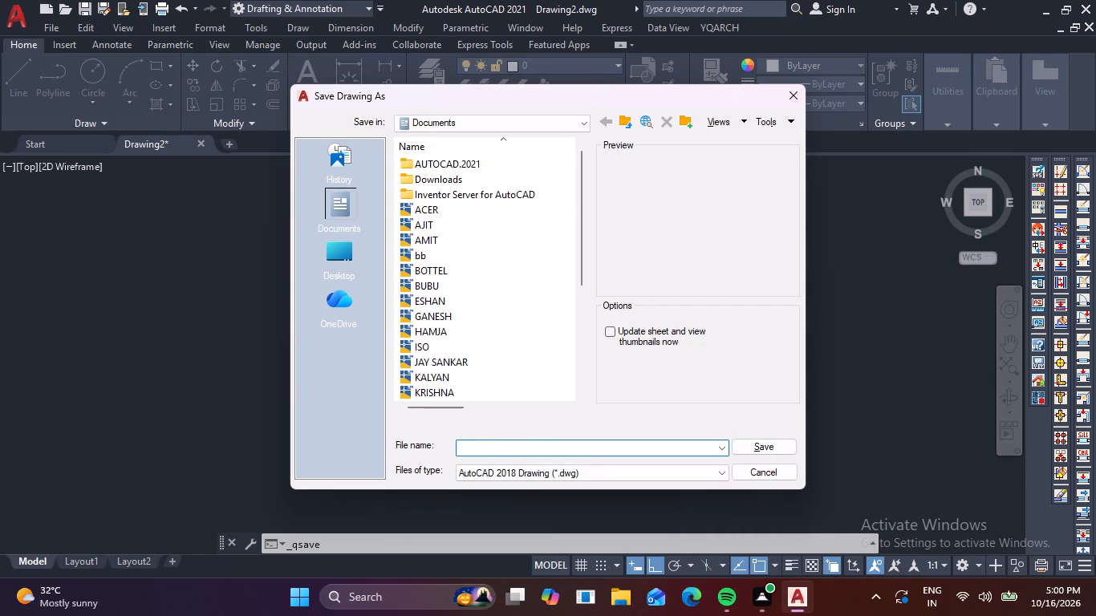
{"action": "type", "text": "MU"}
{"action": "type", "text": "KESH"}
{"action": "left_click", "coordinate": [765, 447]}
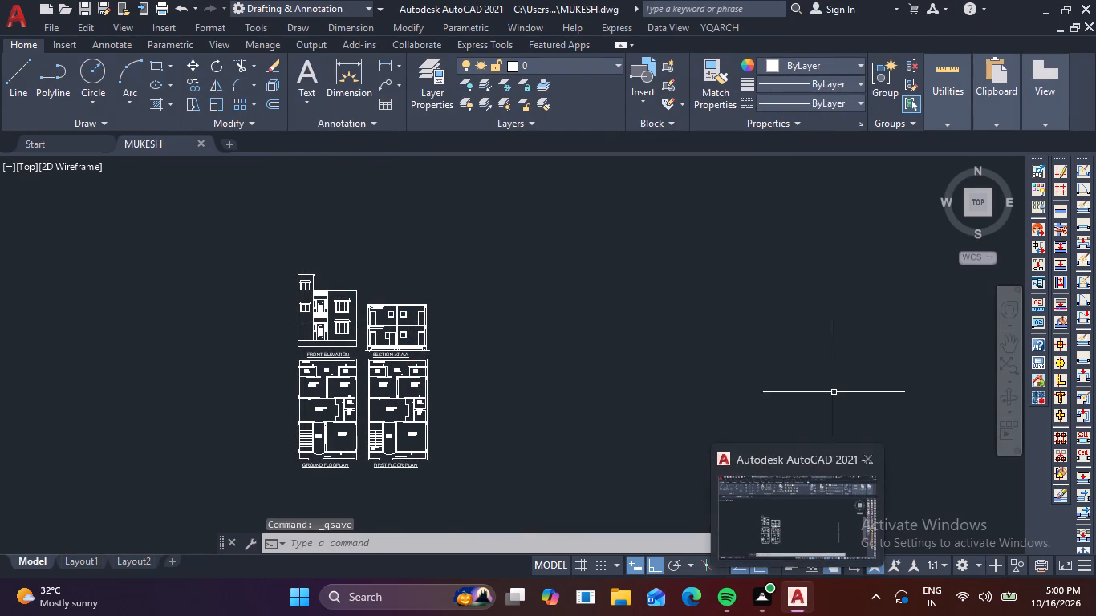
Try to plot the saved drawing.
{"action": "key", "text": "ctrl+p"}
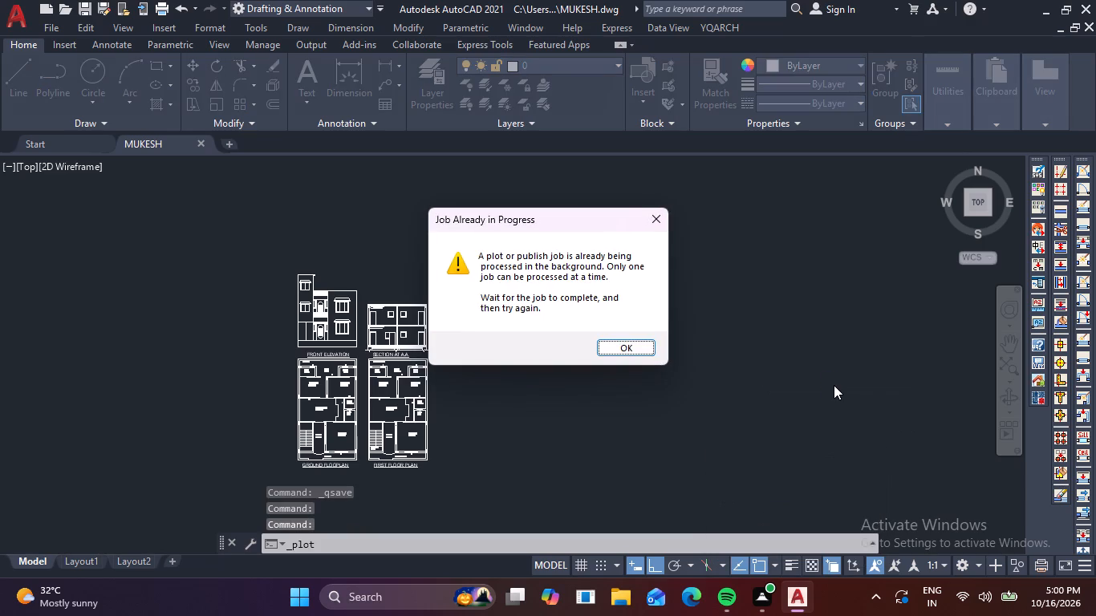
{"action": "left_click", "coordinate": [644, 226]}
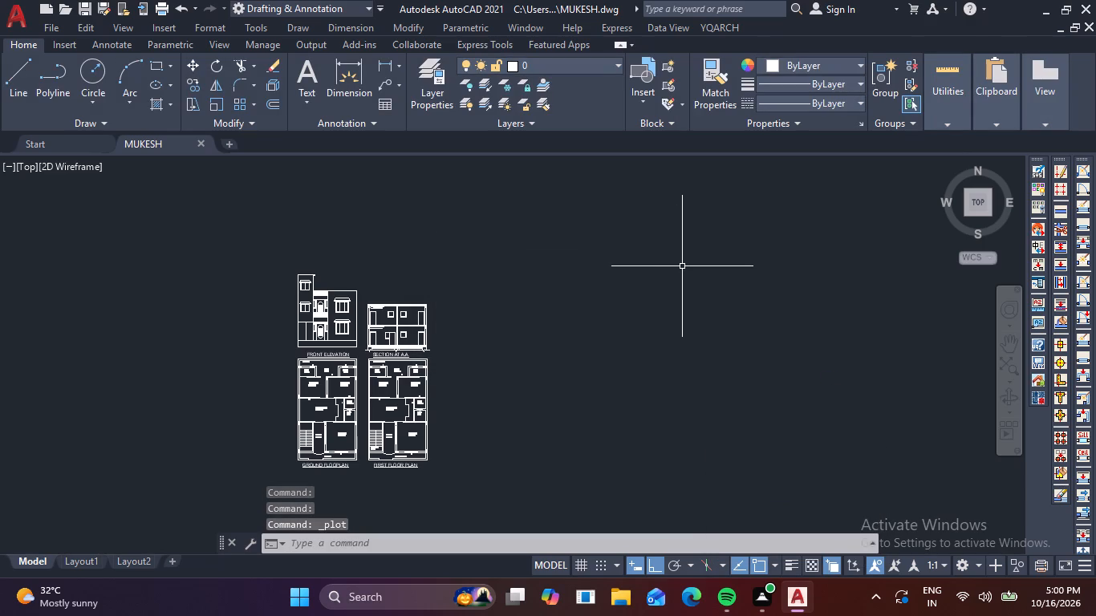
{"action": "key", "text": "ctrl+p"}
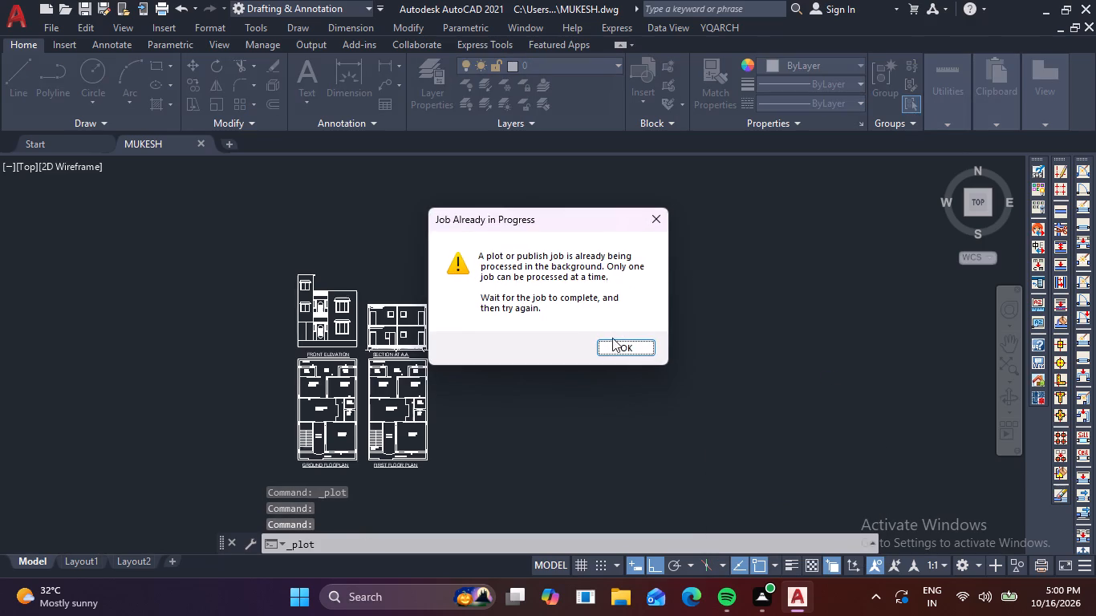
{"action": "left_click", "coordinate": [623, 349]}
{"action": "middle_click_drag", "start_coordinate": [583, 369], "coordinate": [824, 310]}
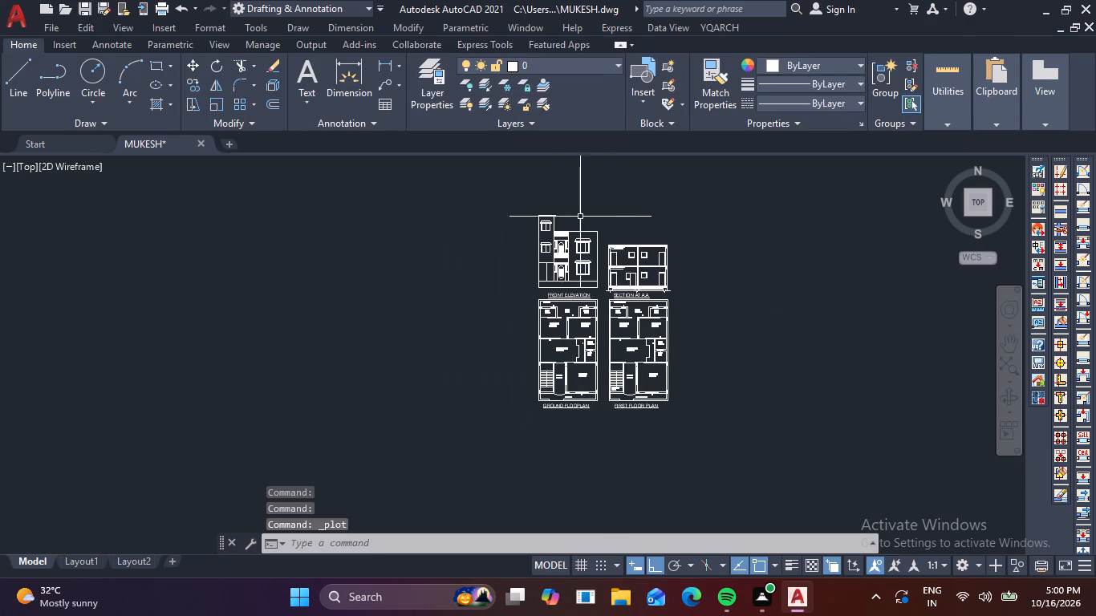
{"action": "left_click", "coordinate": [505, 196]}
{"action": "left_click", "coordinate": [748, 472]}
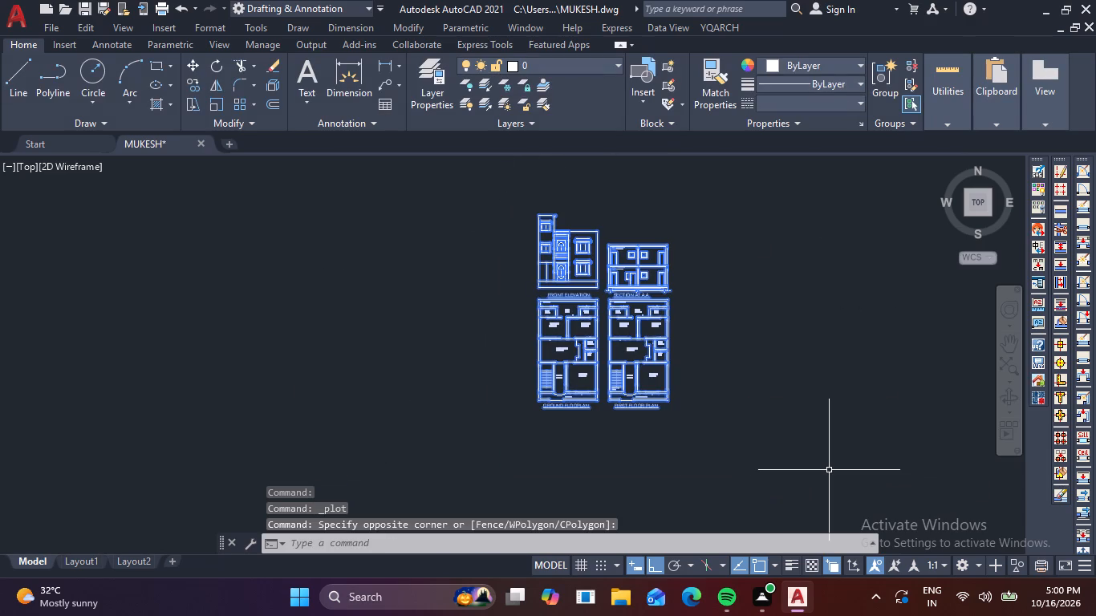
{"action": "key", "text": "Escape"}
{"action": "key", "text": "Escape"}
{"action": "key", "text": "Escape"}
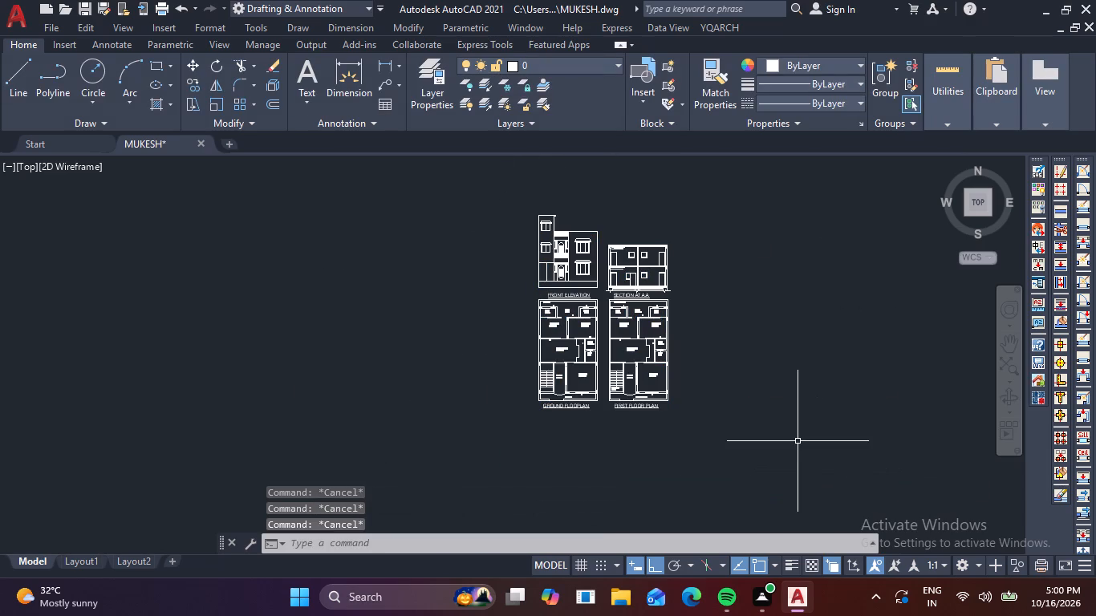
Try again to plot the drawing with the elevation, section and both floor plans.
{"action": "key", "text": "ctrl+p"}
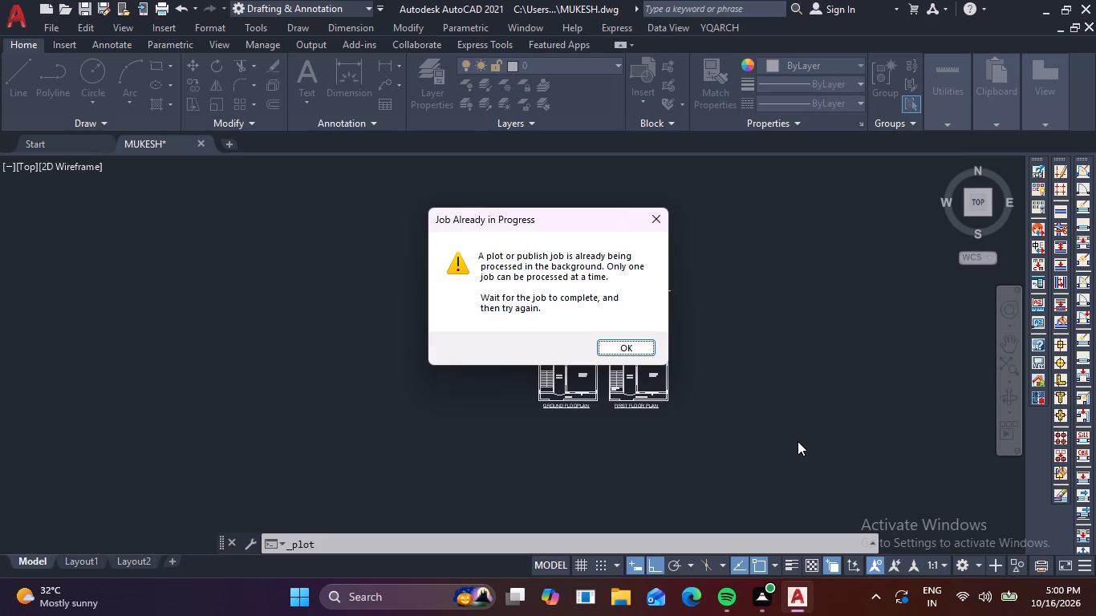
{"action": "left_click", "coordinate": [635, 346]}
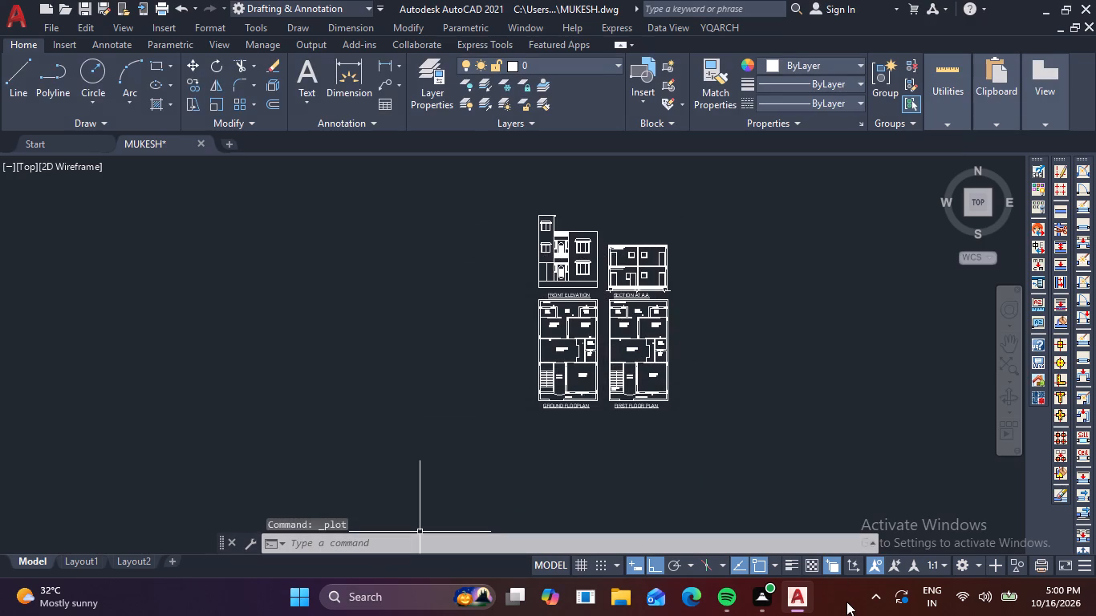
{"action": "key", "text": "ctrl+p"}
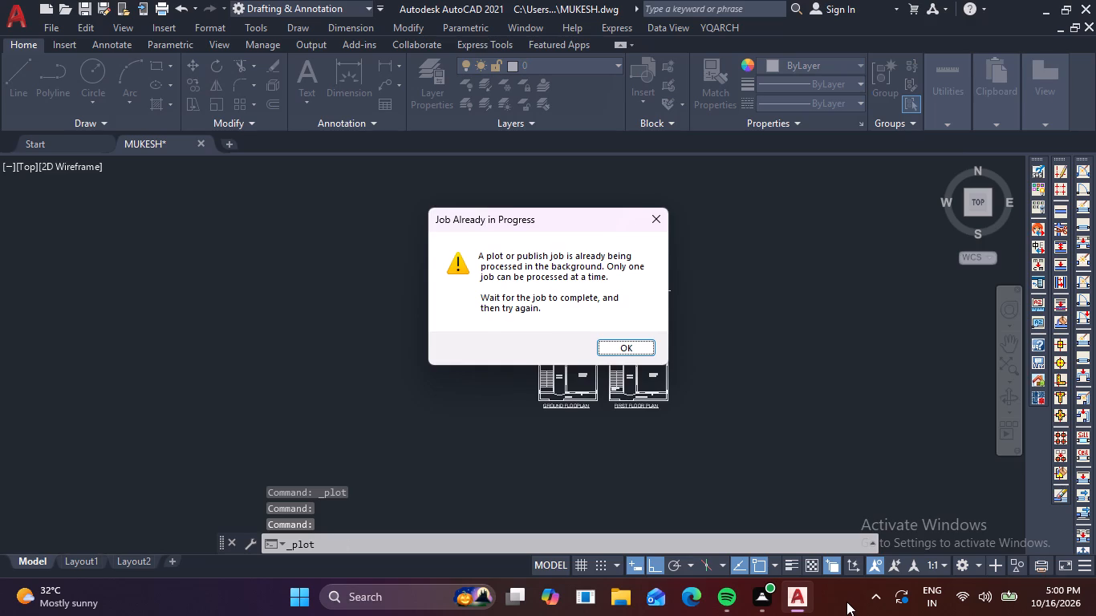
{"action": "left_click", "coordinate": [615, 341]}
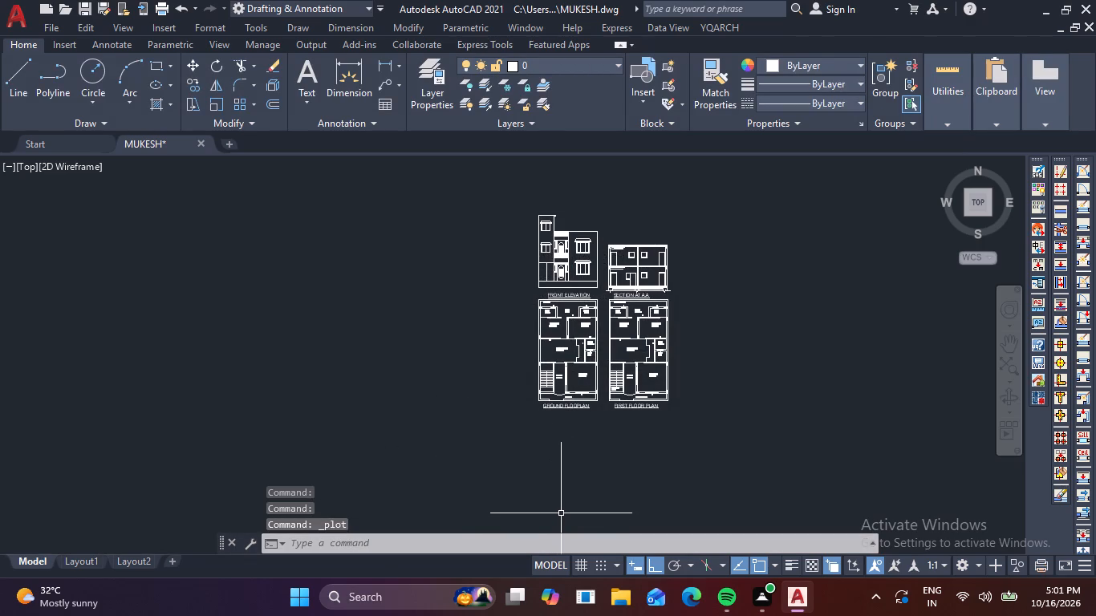
Examine the front elevation, the section and both floor plans with their titles up close.
{"action": "scroll", "coordinate": [619, 327], "scroll_direction": "up", "scroll_amount": 5}
{"action": "scroll", "coordinate": [631, 281], "scroll_direction": "down", "scroll_amount": 3}
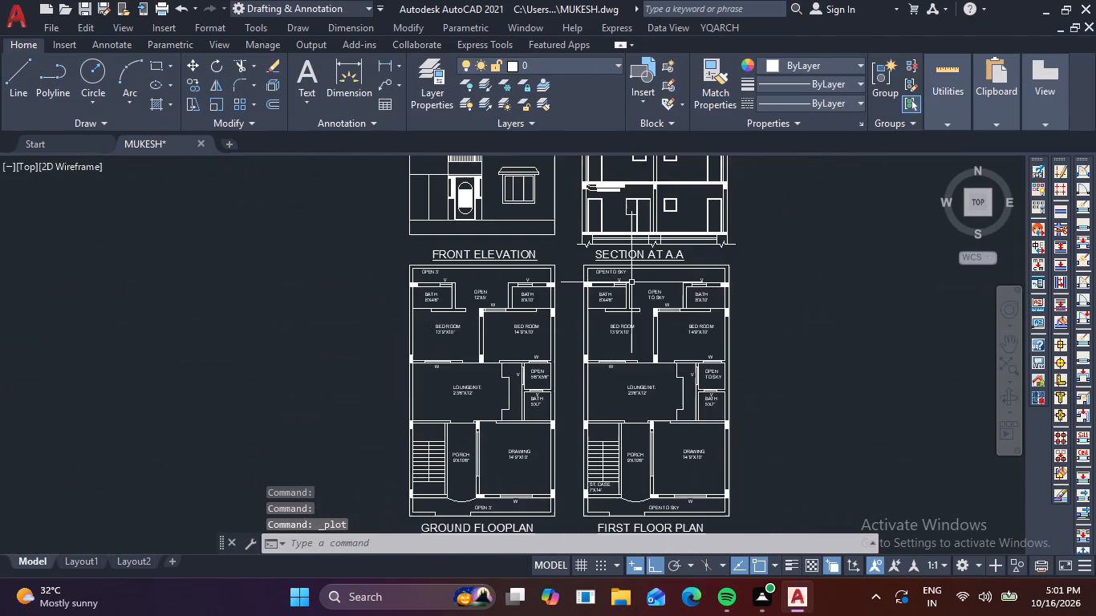
{"action": "middle_click_drag", "start_coordinate": [633, 286], "coordinate": [642, 473]}
{"action": "scroll", "coordinate": [503, 318], "scroll_direction": "up", "scroll_amount": 2}
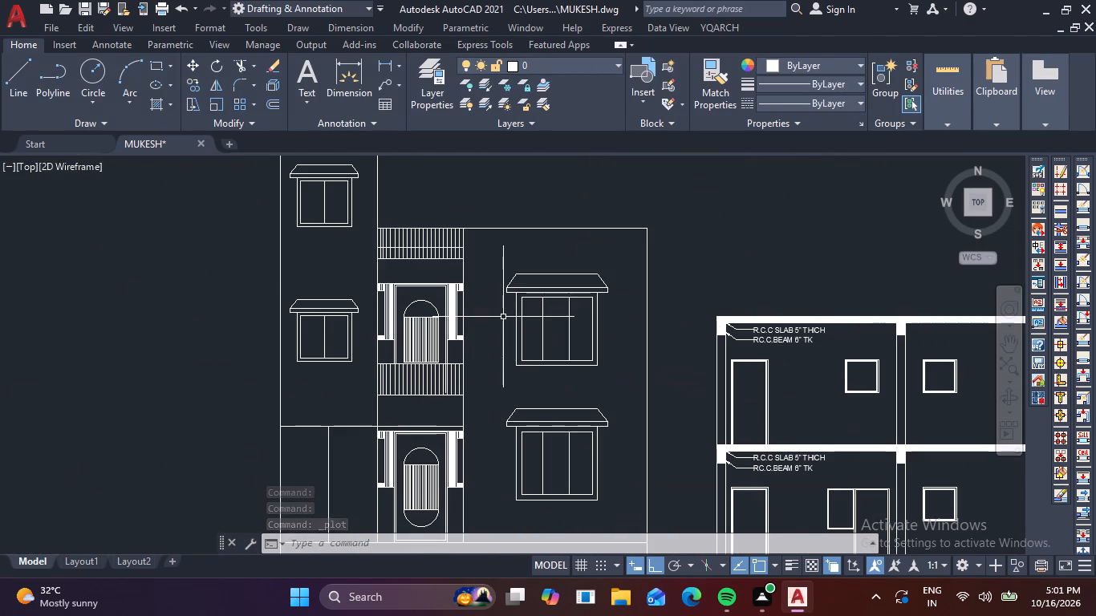
{"action": "scroll", "coordinate": [504, 316], "scroll_direction": "down", "scroll_amount": 3}
{"action": "scroll", "coordinate": [584, 376], "scroll_direction": "down", "scroll_amount": 1}
{"action": "middle_click_drag", "start_coordinate": [584, 377], "coordinate": [599, 302]}
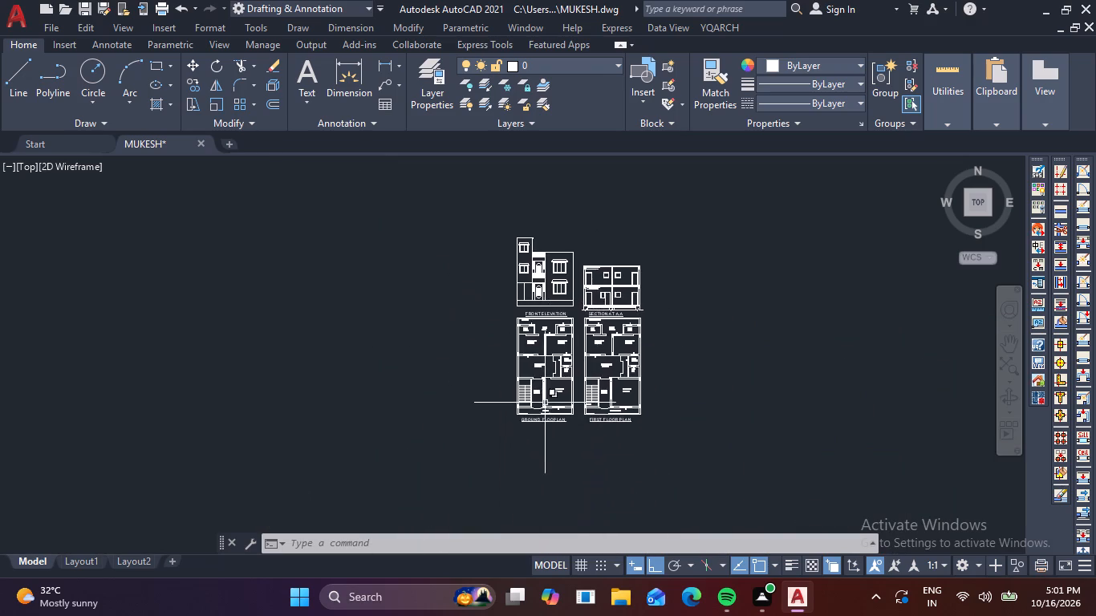
{"action": "scroll", "coordinate": [545, 403], "scroll_direction": "up", "scroll_amount": 5}
{"action": "scroll", "coordinate": [553, 391], "scroll_direction": "down", "scroll_amount": 3}
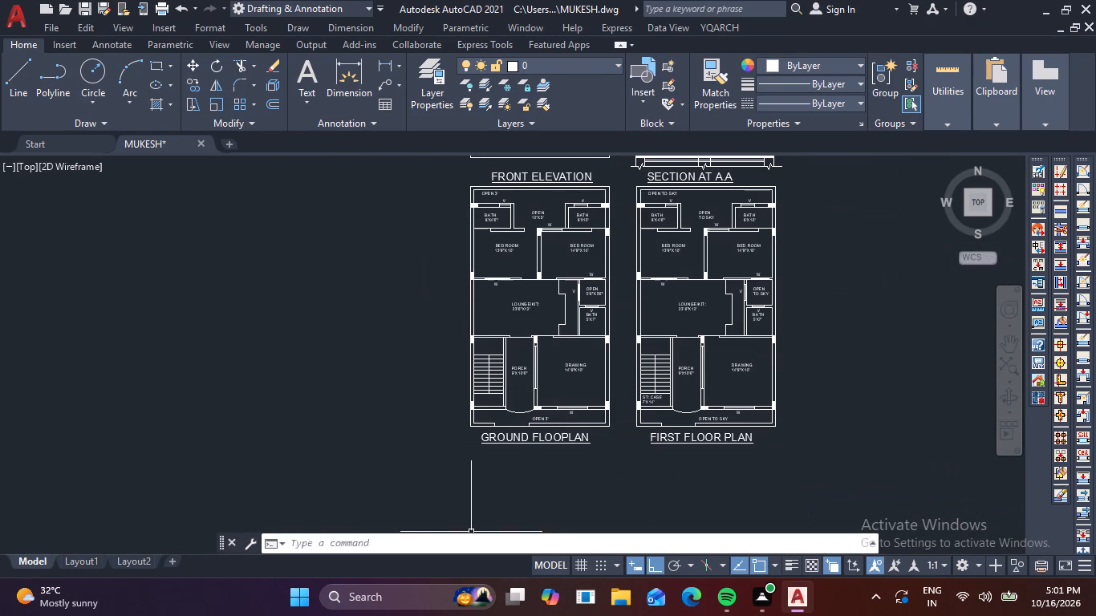
Save the drawing again under its current file name.
{"action": "key", "text": "ctrl+s"}
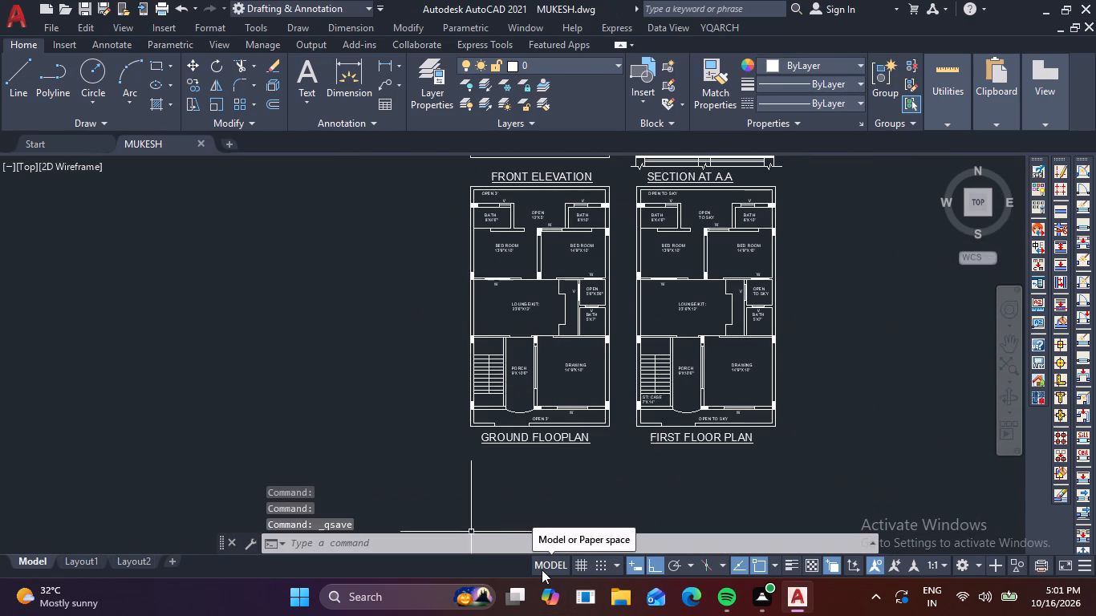
{"action": "key", "text": "ctrl+s"}
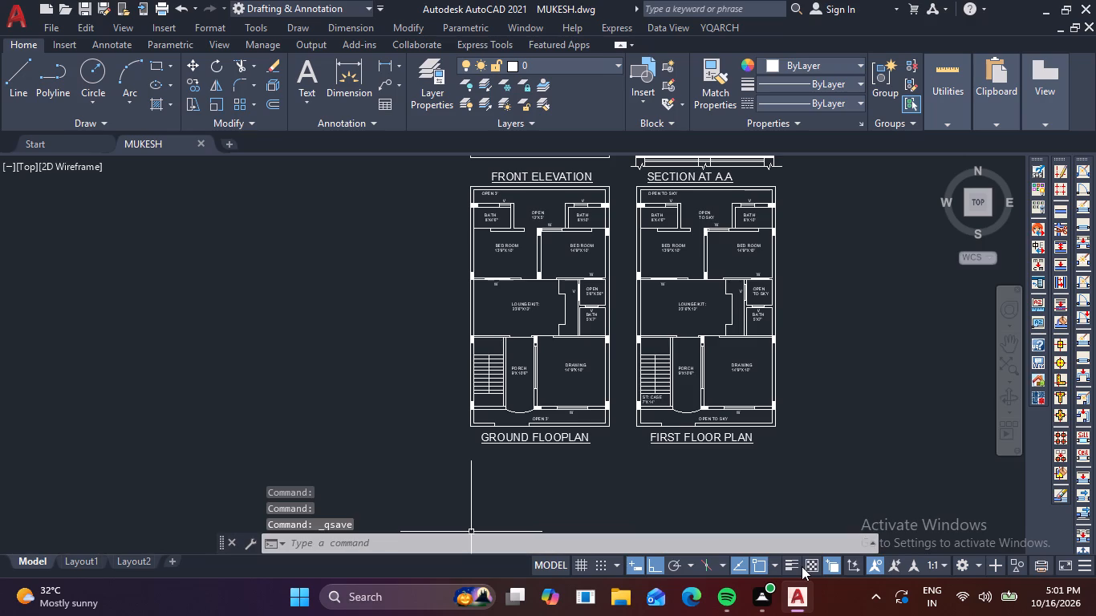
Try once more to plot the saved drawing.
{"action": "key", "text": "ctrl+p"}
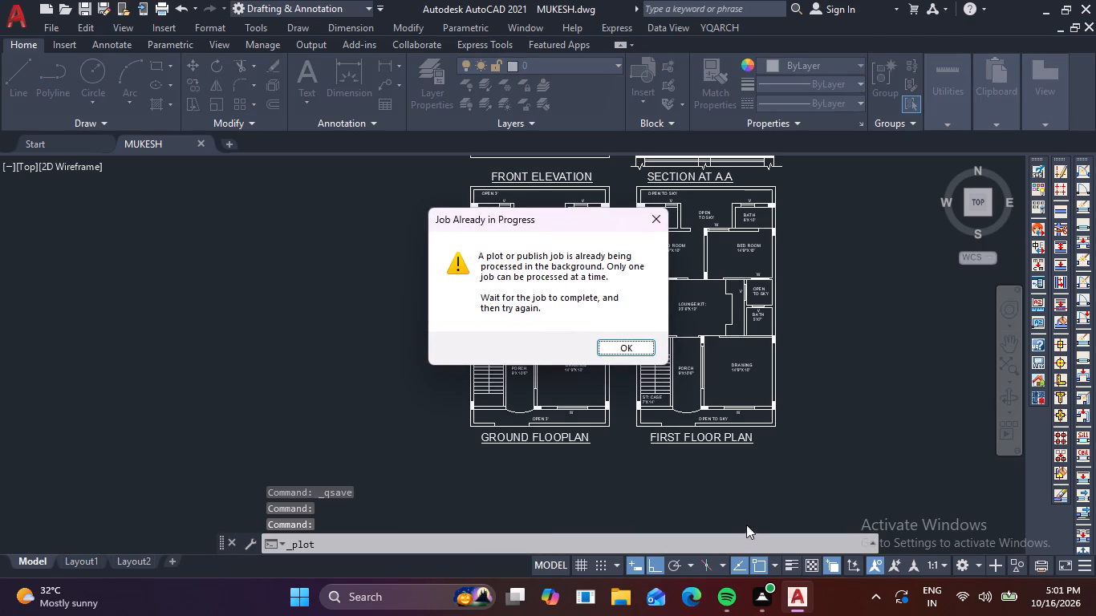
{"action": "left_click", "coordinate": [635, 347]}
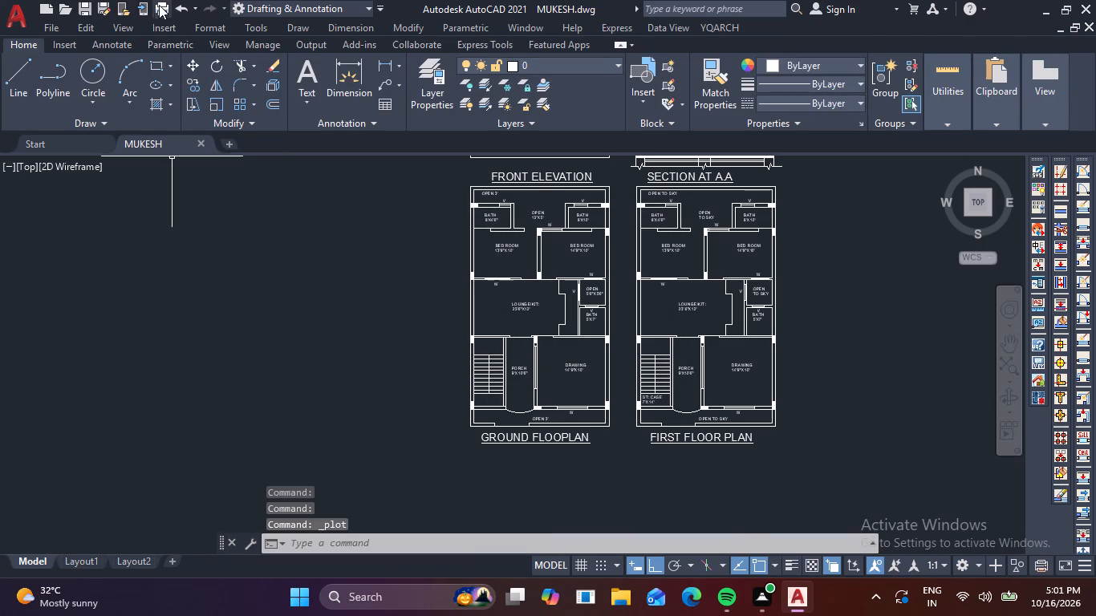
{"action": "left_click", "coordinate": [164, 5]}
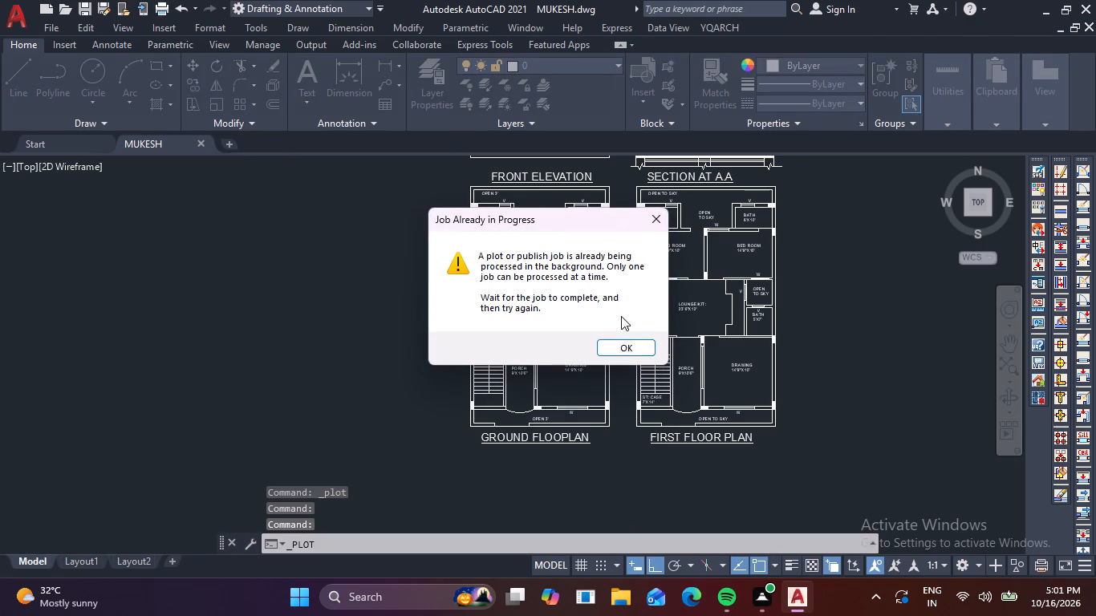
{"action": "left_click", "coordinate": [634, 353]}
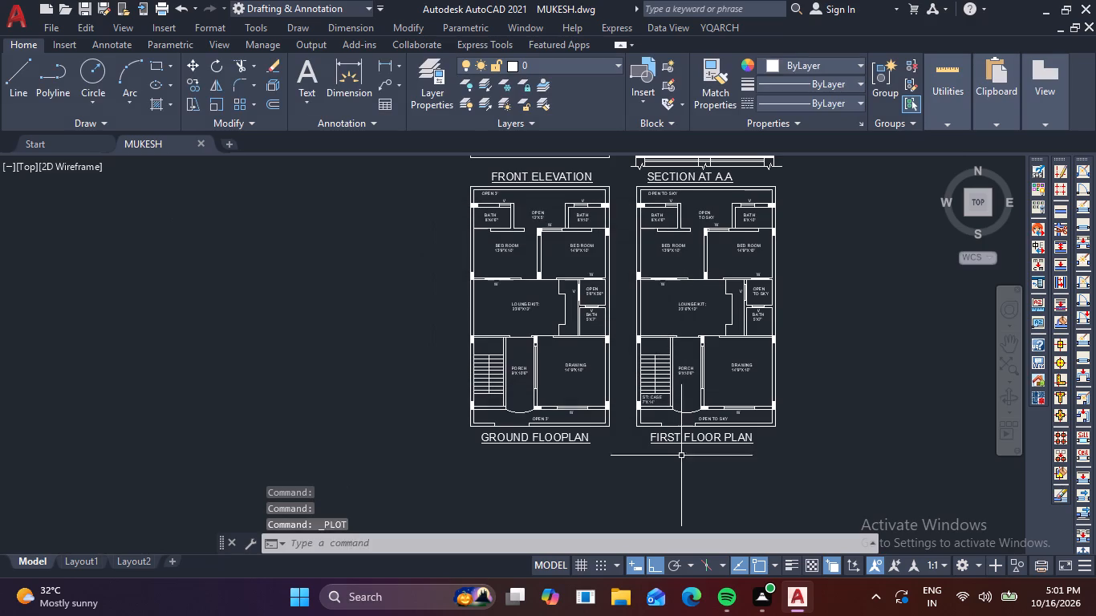
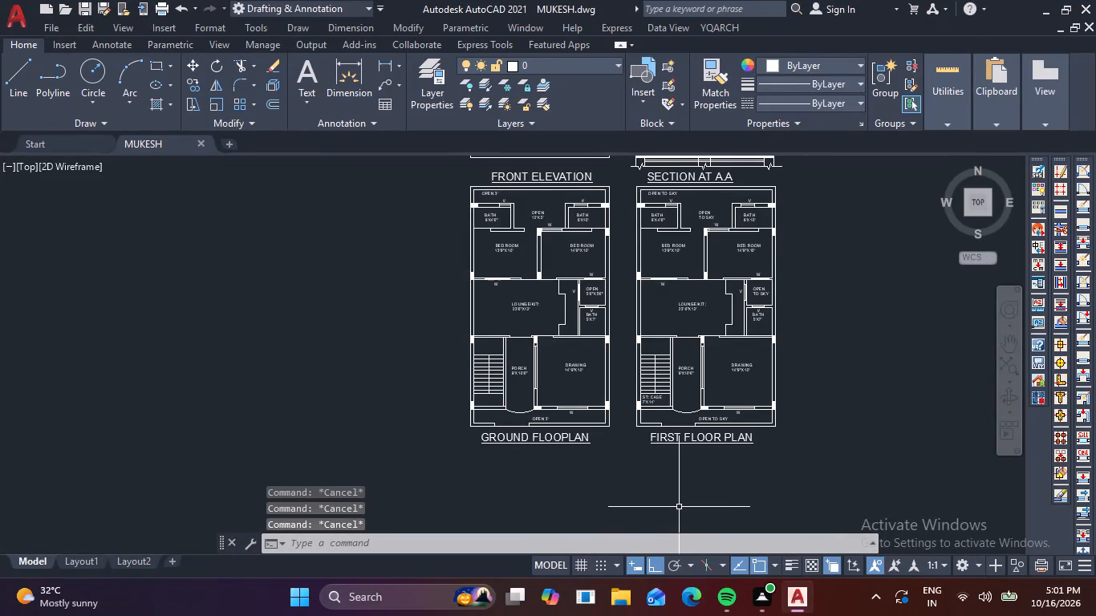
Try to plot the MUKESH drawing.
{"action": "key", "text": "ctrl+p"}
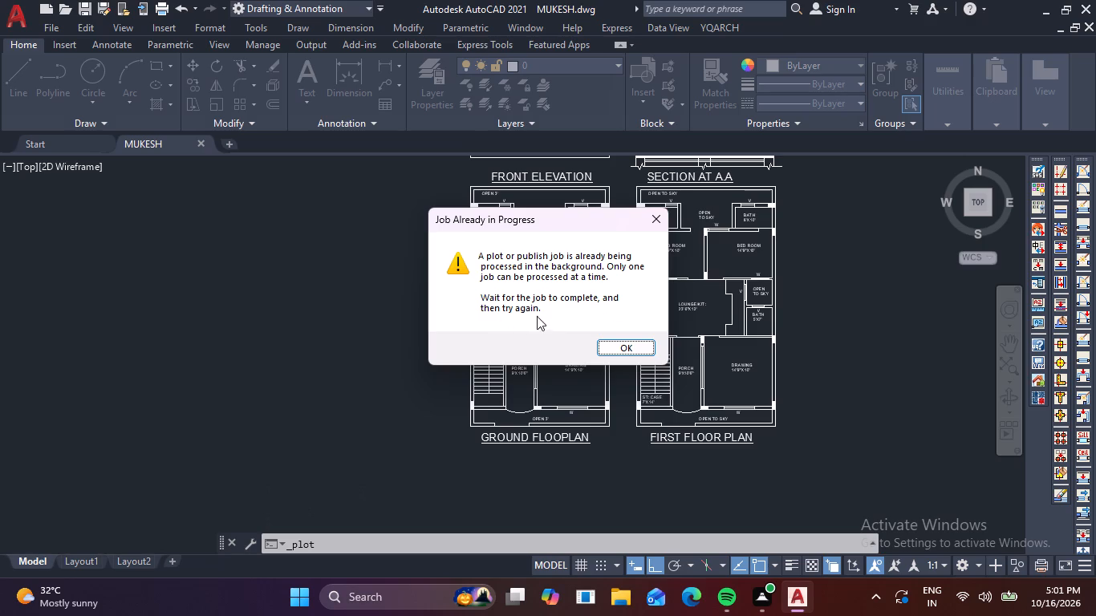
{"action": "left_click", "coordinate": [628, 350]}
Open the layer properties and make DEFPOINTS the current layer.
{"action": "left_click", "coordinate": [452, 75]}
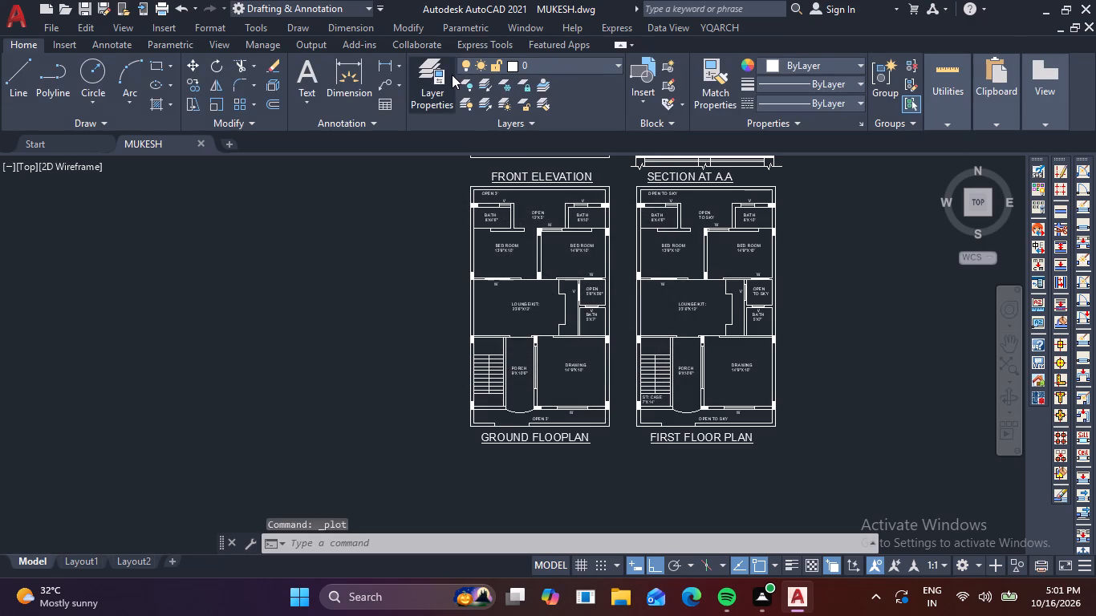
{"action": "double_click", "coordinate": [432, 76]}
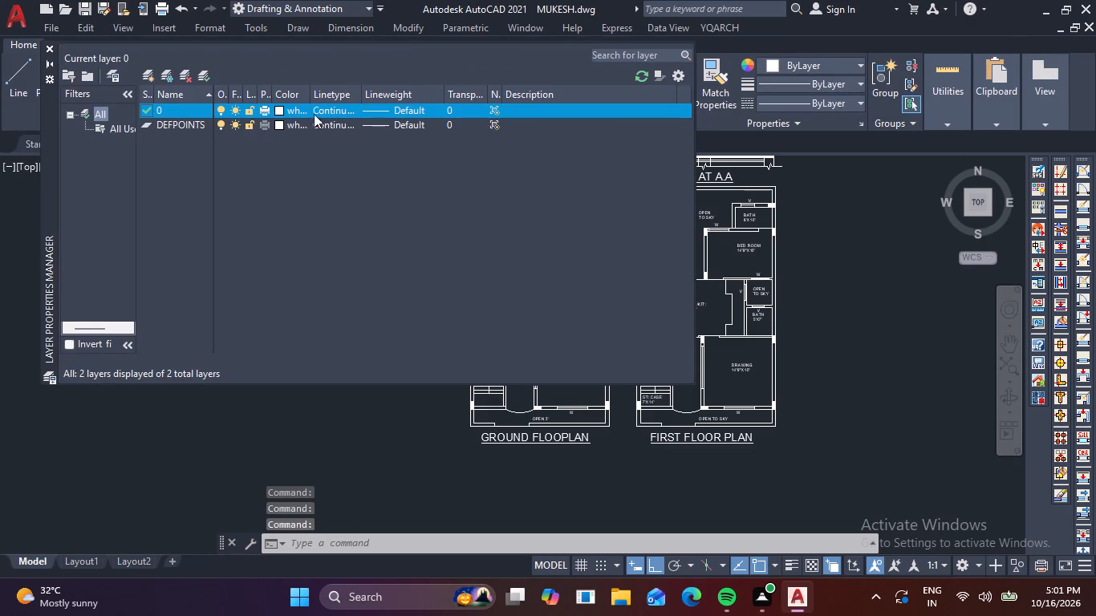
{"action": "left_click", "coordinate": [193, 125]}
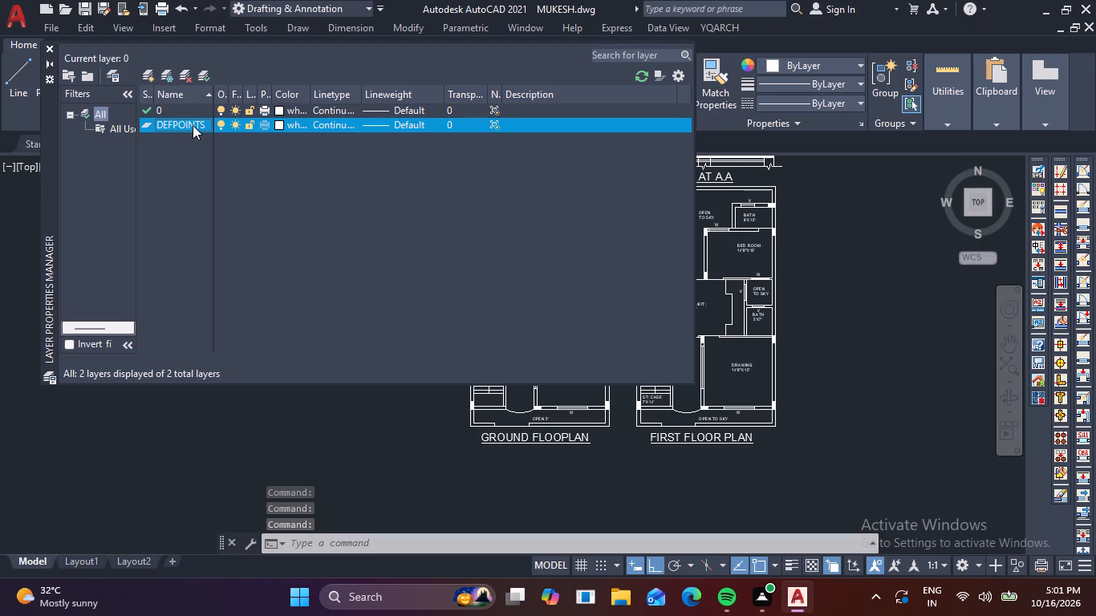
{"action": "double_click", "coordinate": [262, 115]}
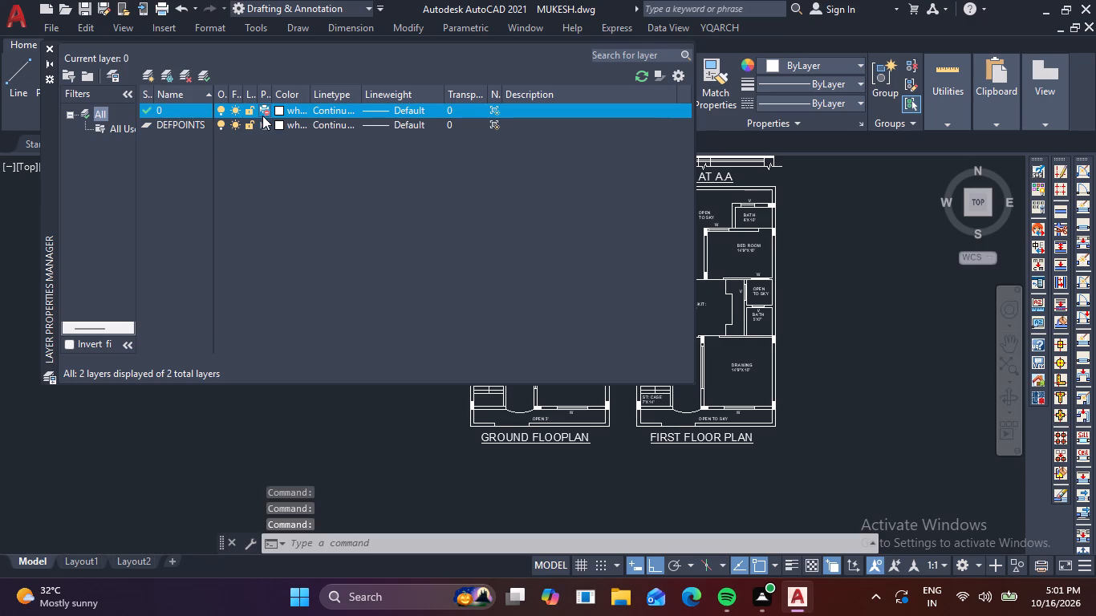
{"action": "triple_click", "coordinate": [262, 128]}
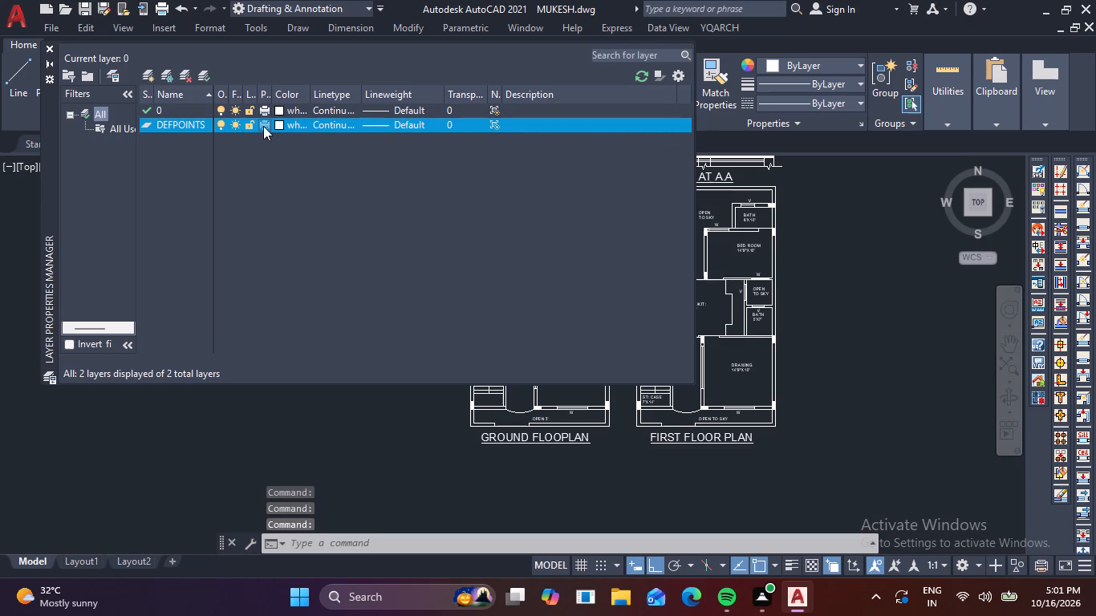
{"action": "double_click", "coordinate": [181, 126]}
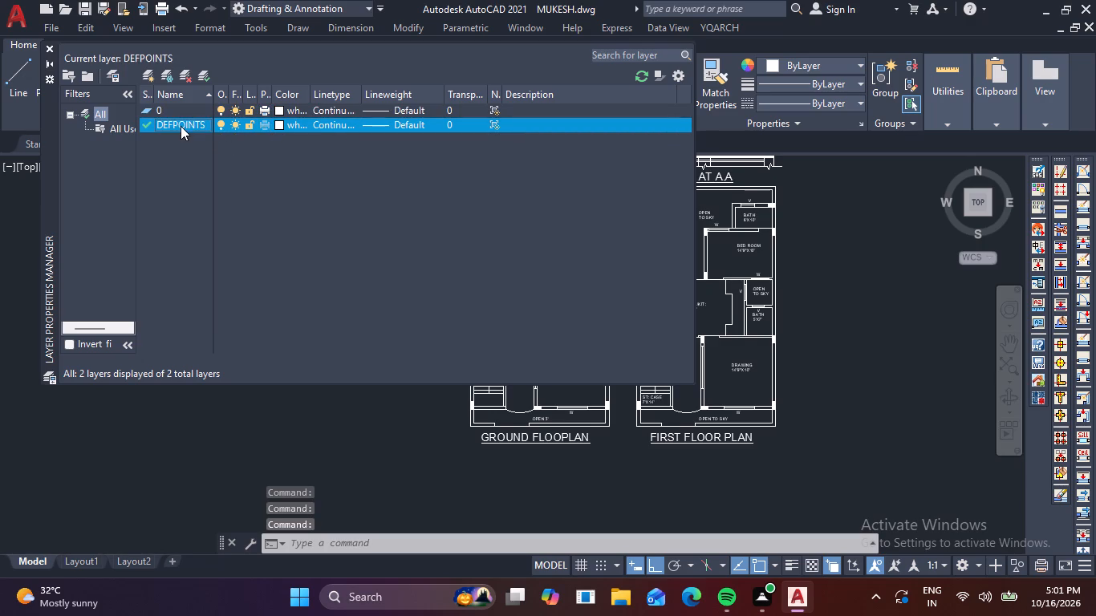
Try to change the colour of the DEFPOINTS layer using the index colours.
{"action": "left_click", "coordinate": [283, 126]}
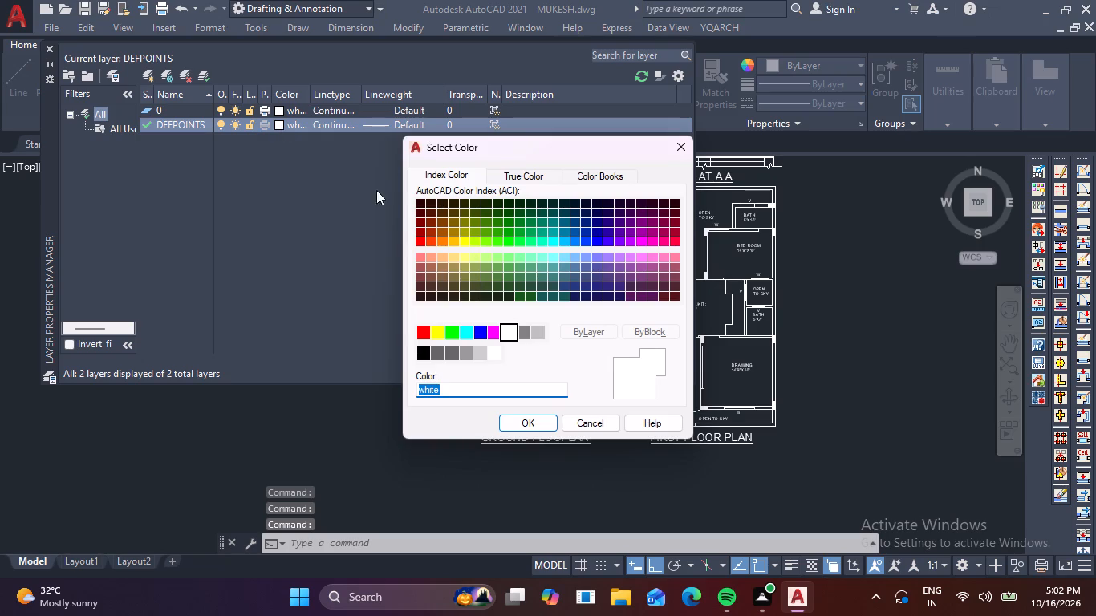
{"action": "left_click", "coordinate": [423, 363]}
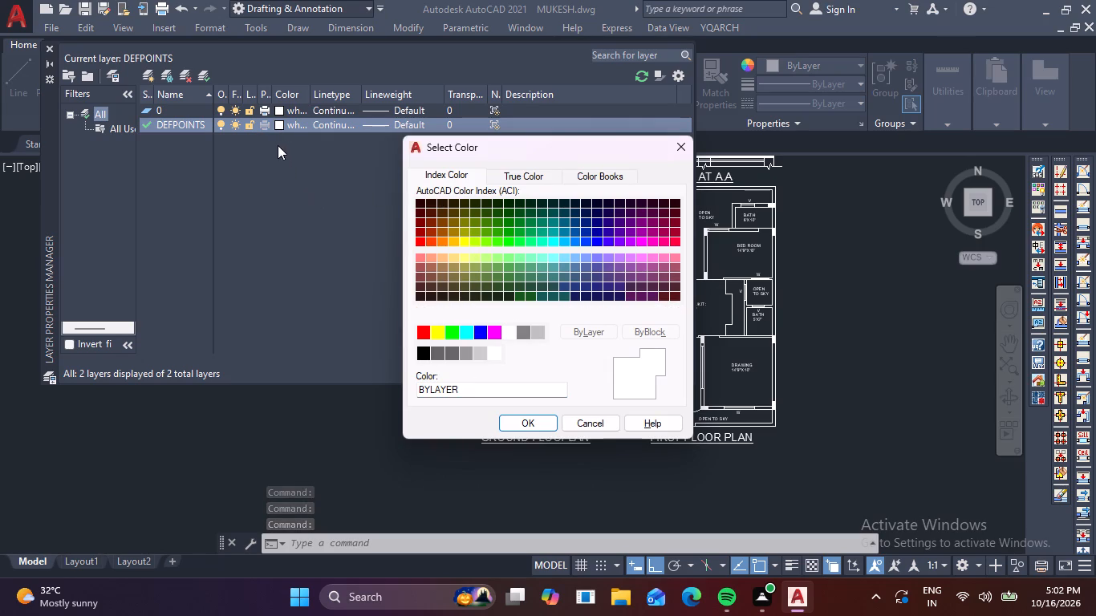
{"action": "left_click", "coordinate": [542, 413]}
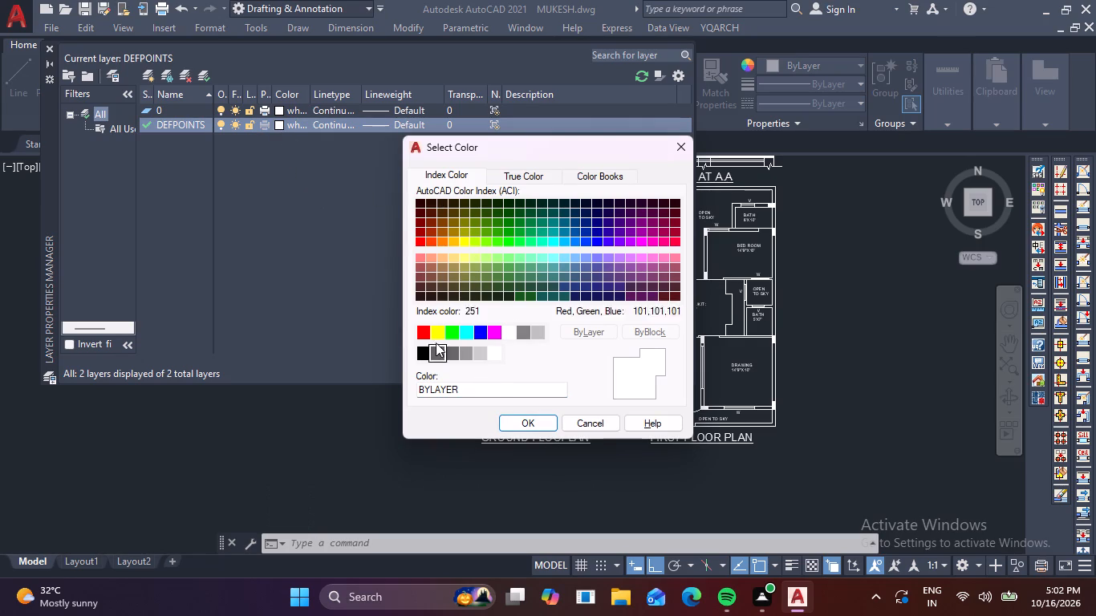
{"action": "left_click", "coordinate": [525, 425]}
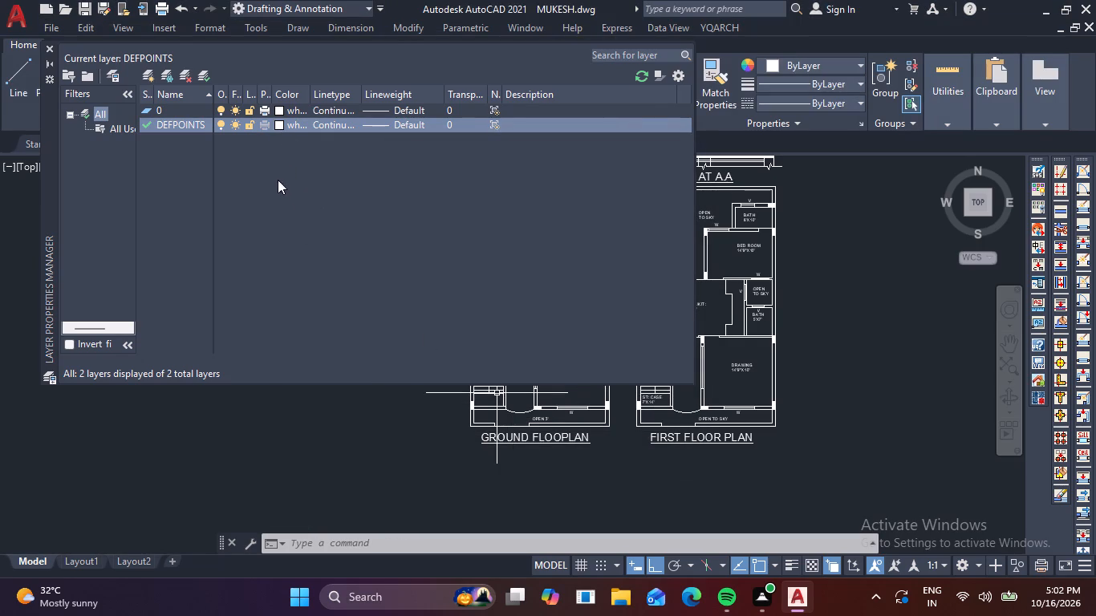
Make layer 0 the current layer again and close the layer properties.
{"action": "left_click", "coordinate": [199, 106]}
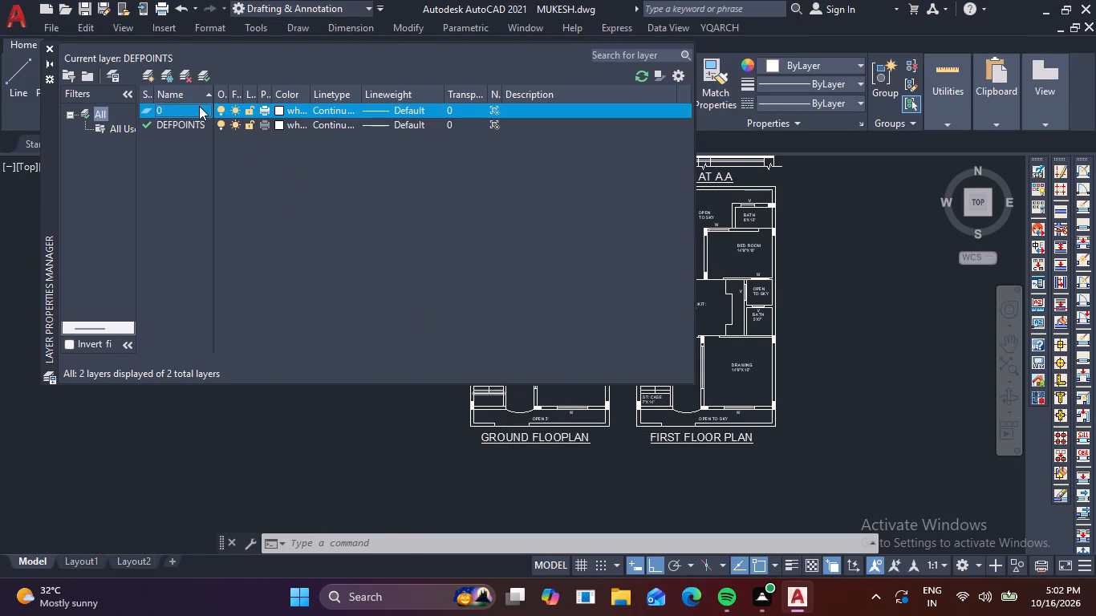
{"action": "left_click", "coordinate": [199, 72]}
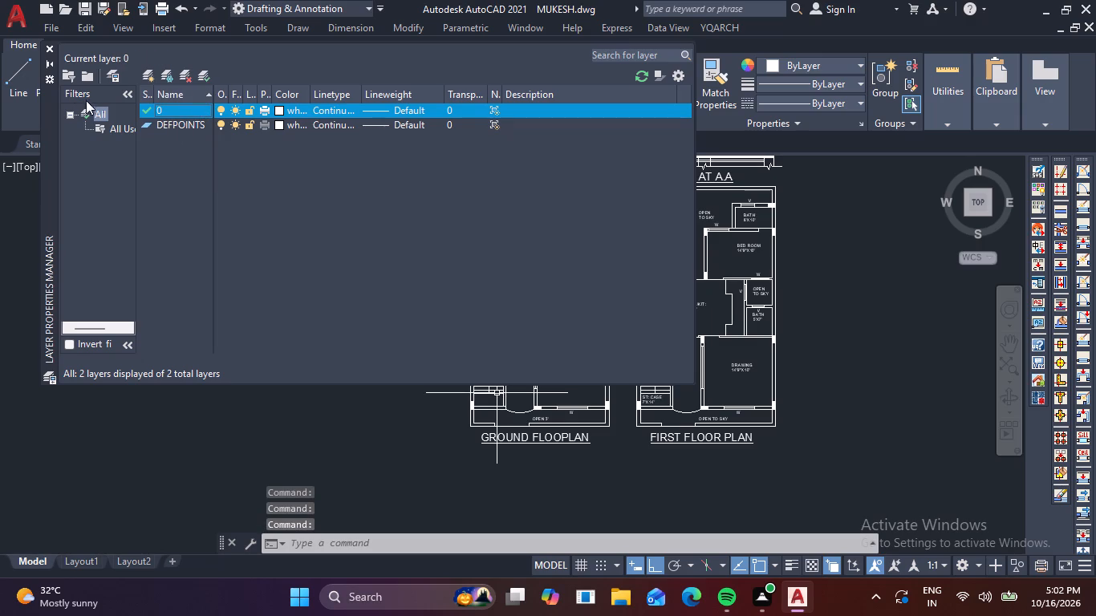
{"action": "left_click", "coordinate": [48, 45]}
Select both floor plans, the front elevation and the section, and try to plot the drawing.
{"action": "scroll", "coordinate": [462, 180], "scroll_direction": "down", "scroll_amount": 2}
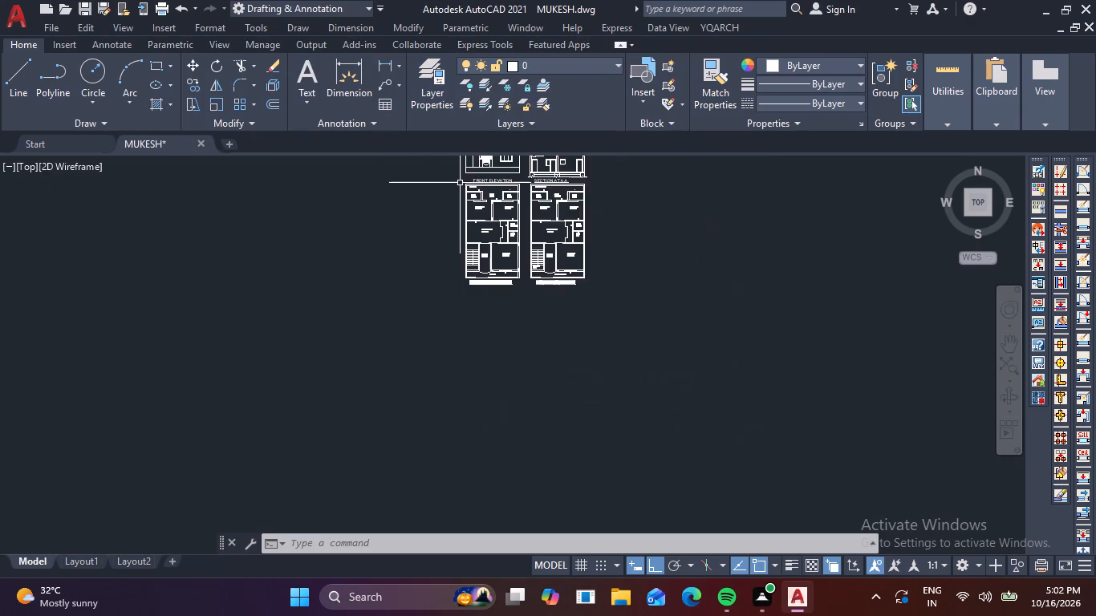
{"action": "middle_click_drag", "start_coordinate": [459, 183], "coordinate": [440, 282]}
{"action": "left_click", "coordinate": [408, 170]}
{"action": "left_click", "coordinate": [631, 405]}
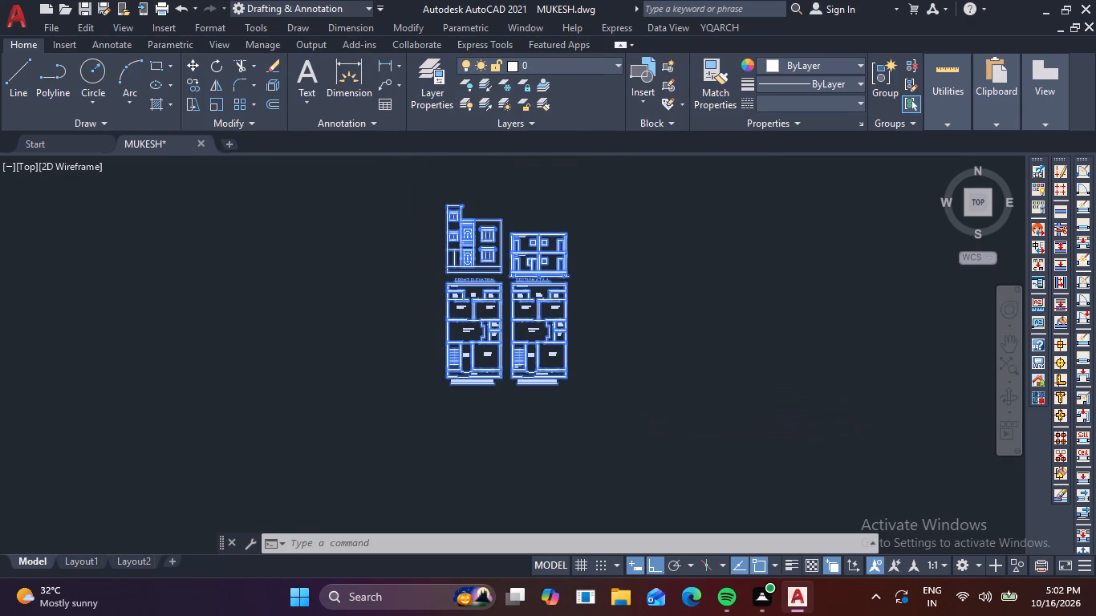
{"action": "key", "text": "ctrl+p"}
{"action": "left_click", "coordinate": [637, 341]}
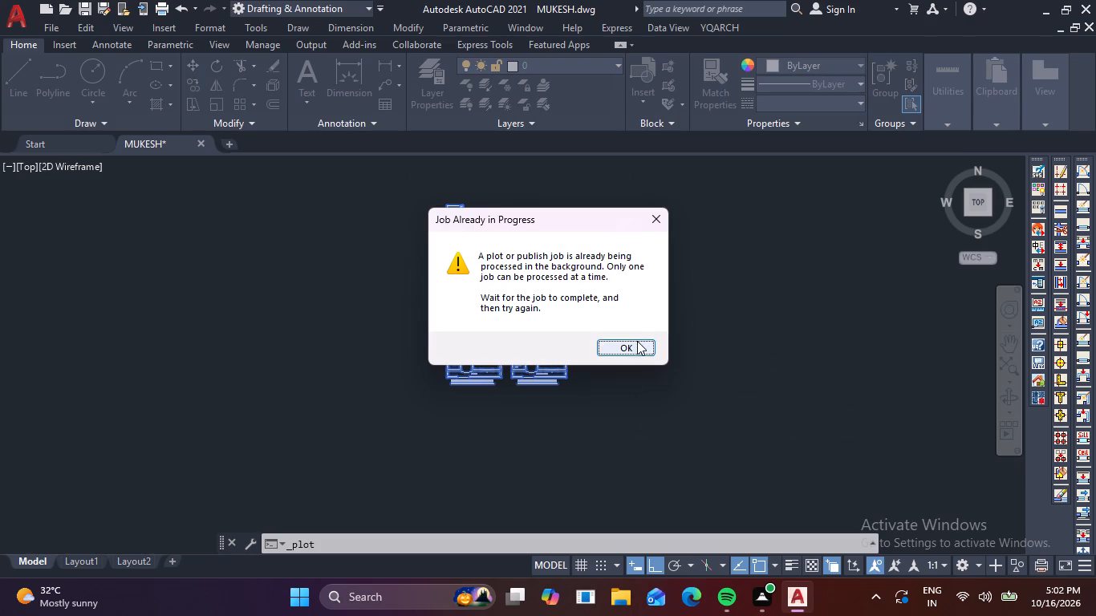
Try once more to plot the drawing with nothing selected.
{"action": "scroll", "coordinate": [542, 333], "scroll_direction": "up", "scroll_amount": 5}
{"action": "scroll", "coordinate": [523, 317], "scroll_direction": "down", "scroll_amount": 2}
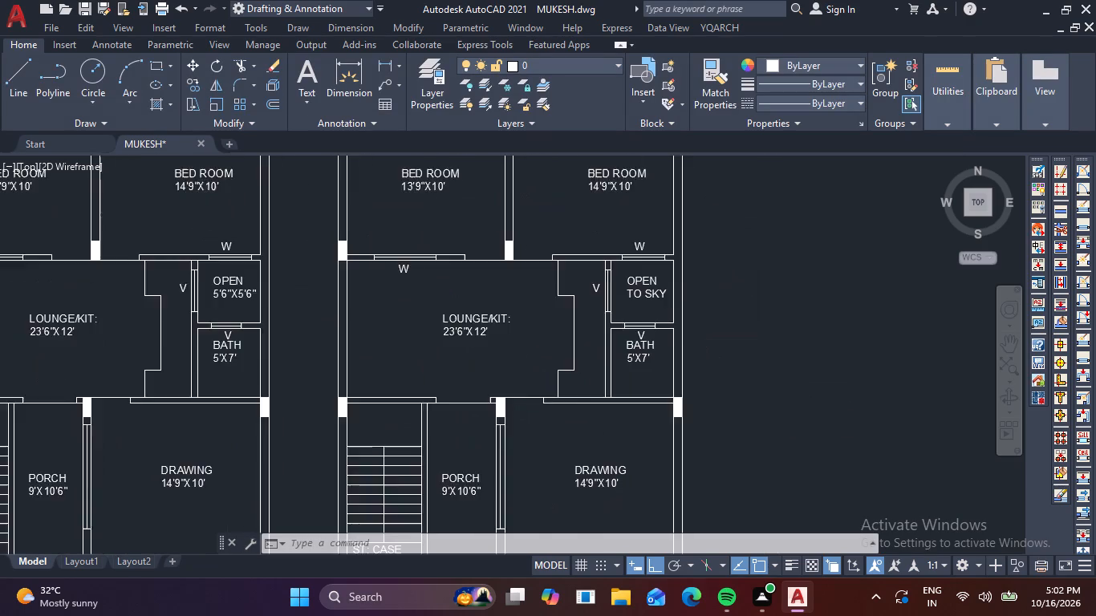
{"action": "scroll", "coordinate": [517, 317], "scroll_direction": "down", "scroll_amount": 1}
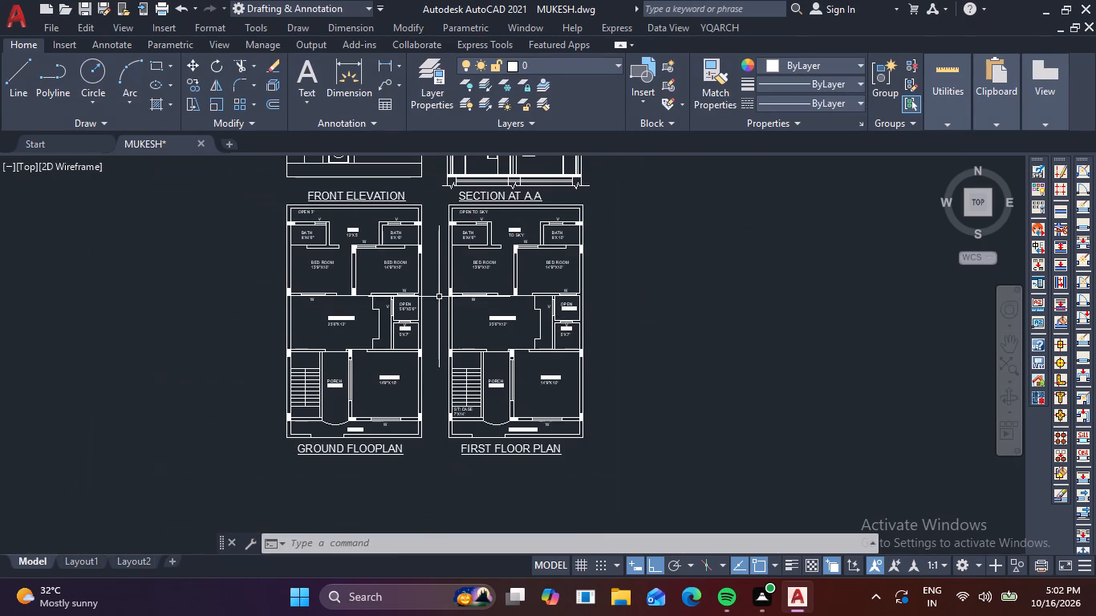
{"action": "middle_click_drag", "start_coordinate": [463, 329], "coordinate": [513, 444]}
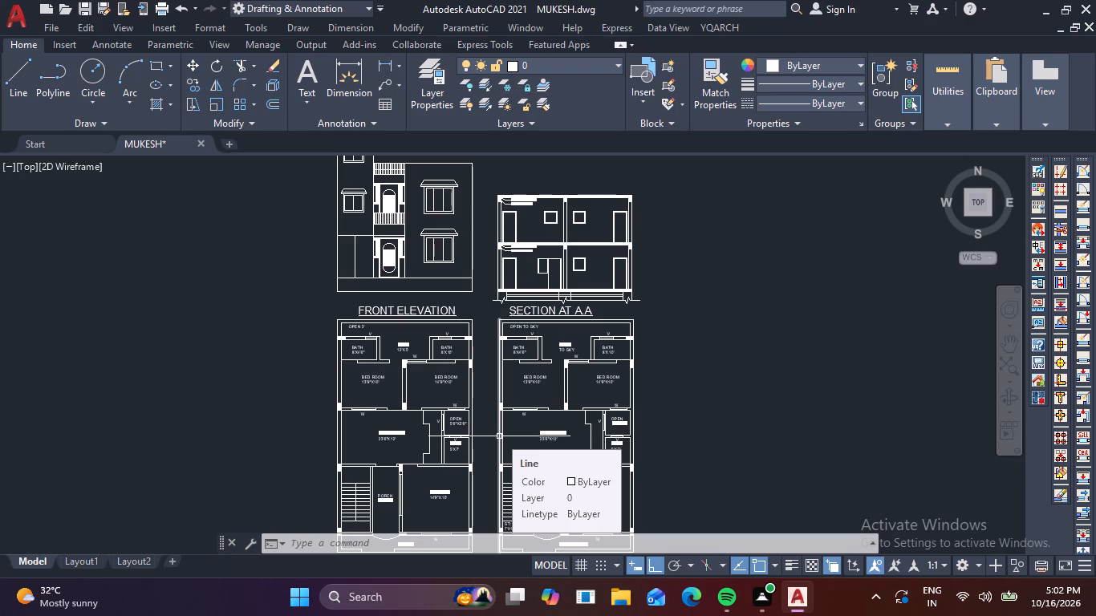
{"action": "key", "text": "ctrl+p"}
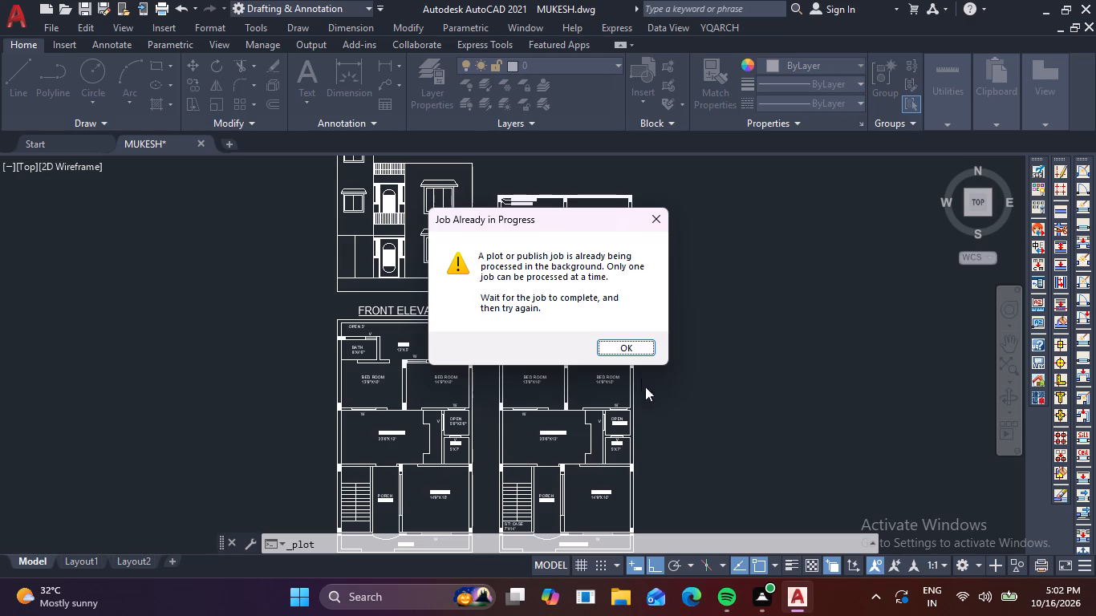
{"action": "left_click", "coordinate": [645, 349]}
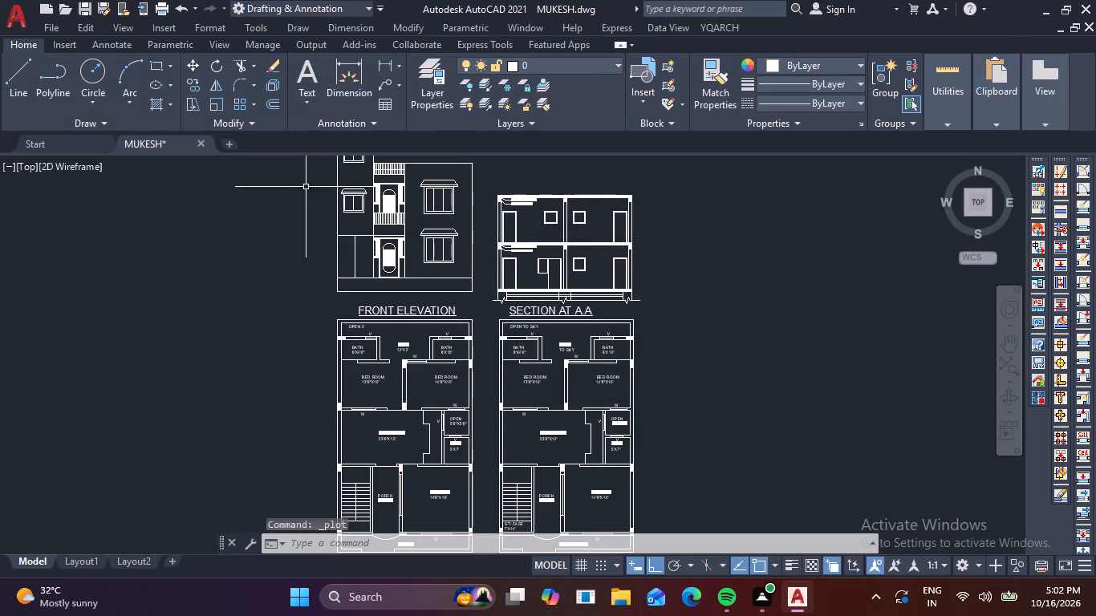
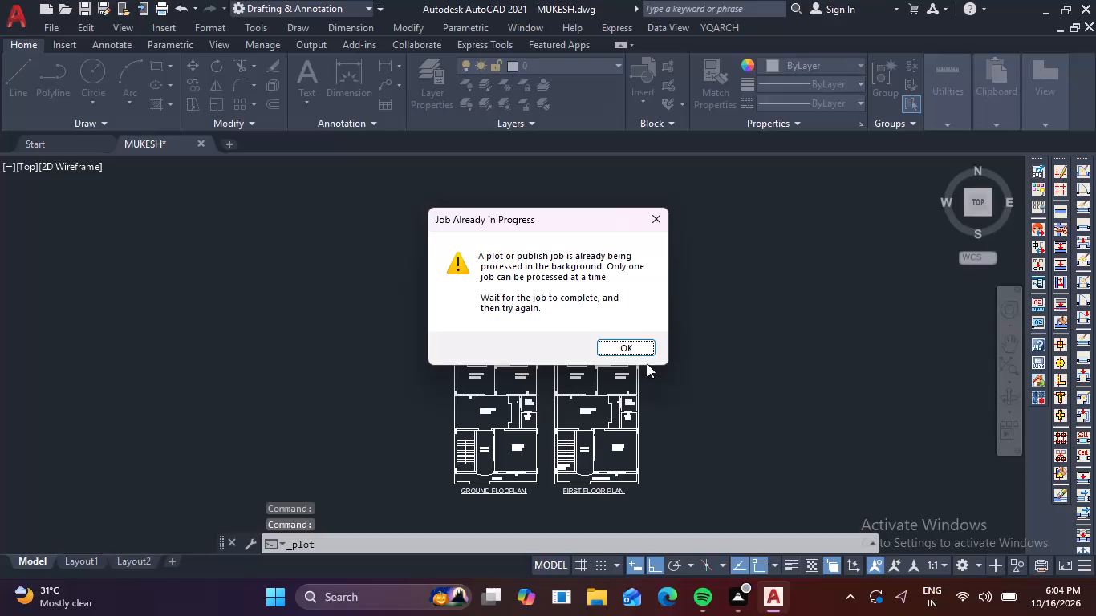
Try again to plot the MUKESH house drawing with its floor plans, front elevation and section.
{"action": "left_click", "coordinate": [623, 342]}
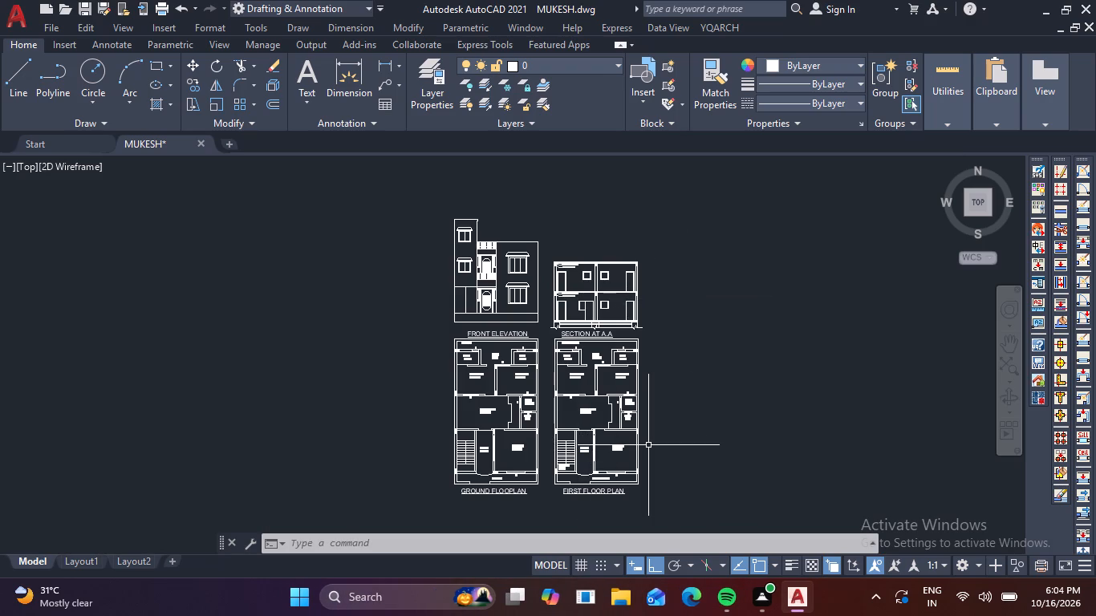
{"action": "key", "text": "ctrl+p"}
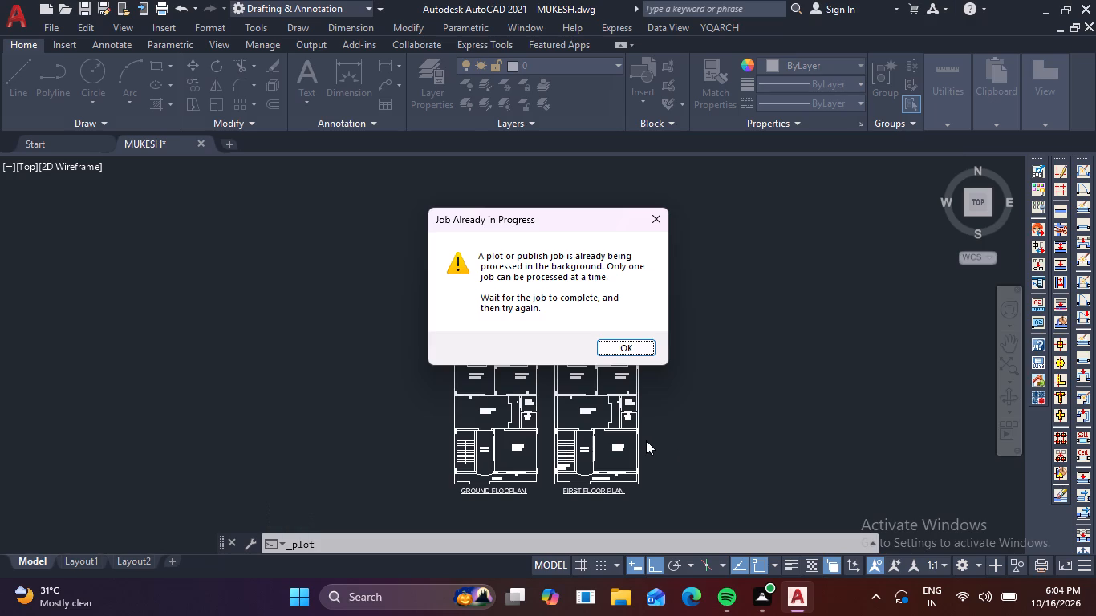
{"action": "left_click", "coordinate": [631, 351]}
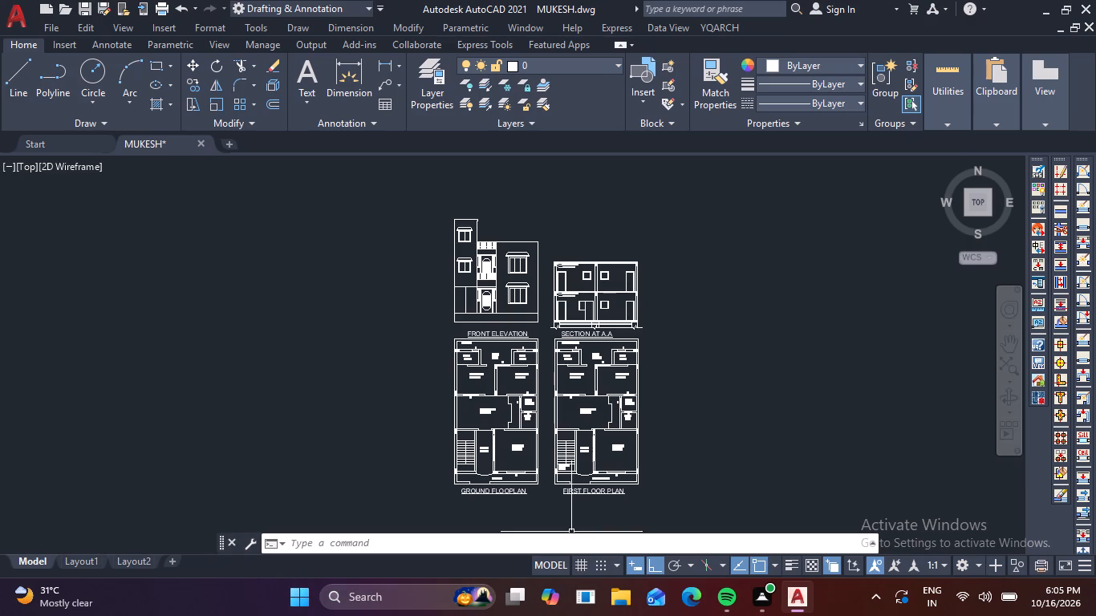
Save the MUKESH drawing under its existing name.
{"action": "key", "text": "ctrl+s"}
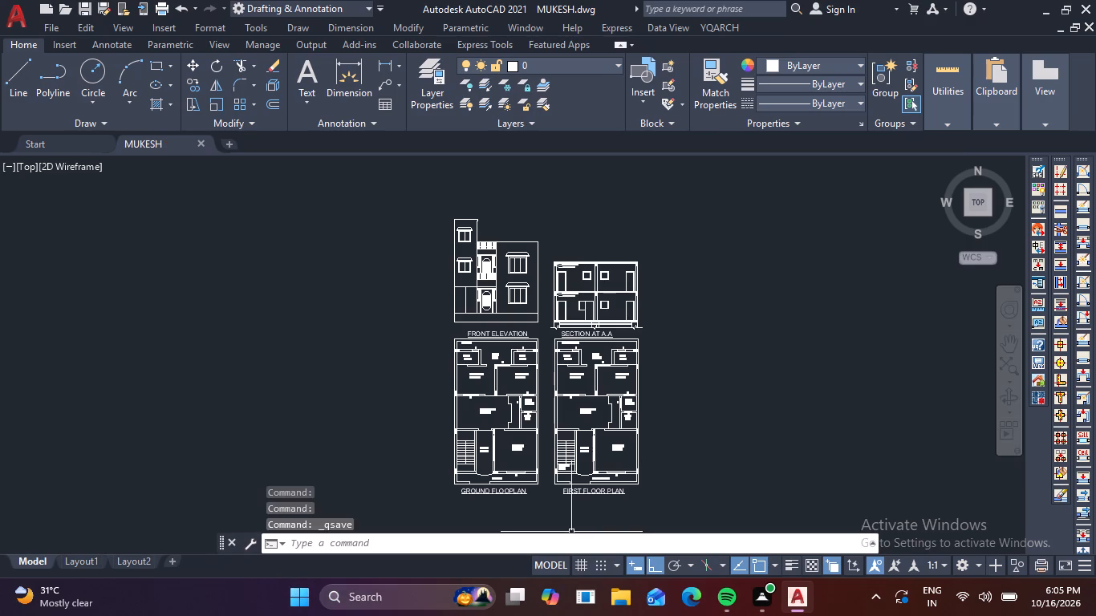